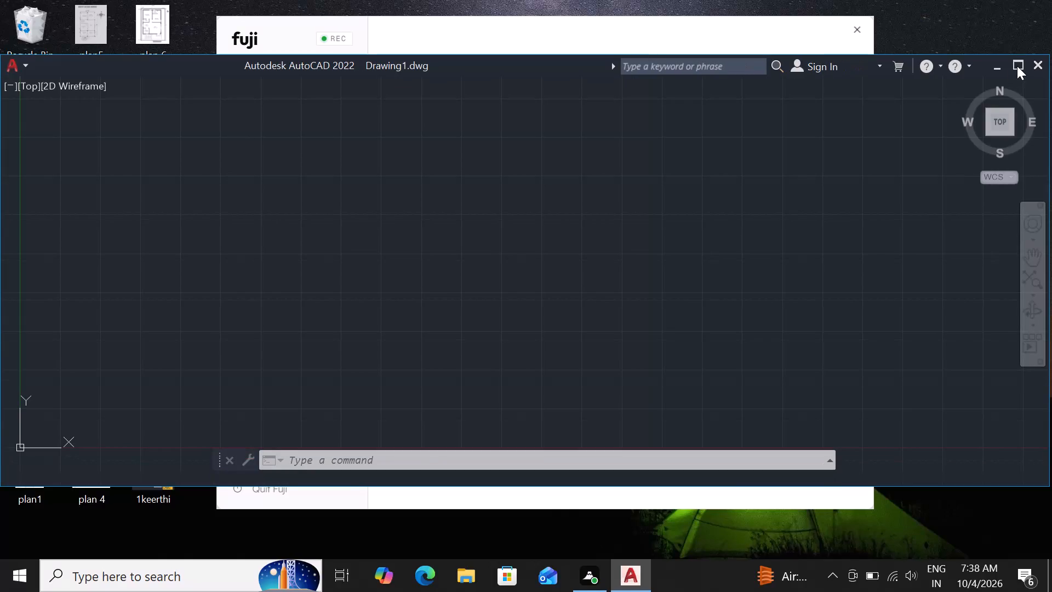
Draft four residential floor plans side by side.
Maximize the drawing application window to fill the screen.
left_click(1017, 66)
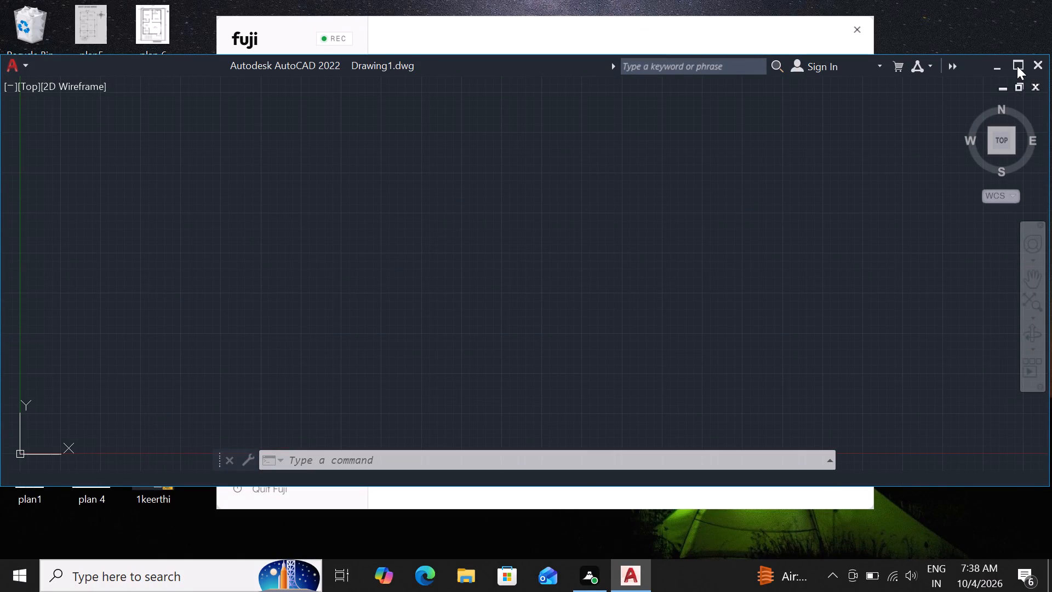
left_click(1017, 66)
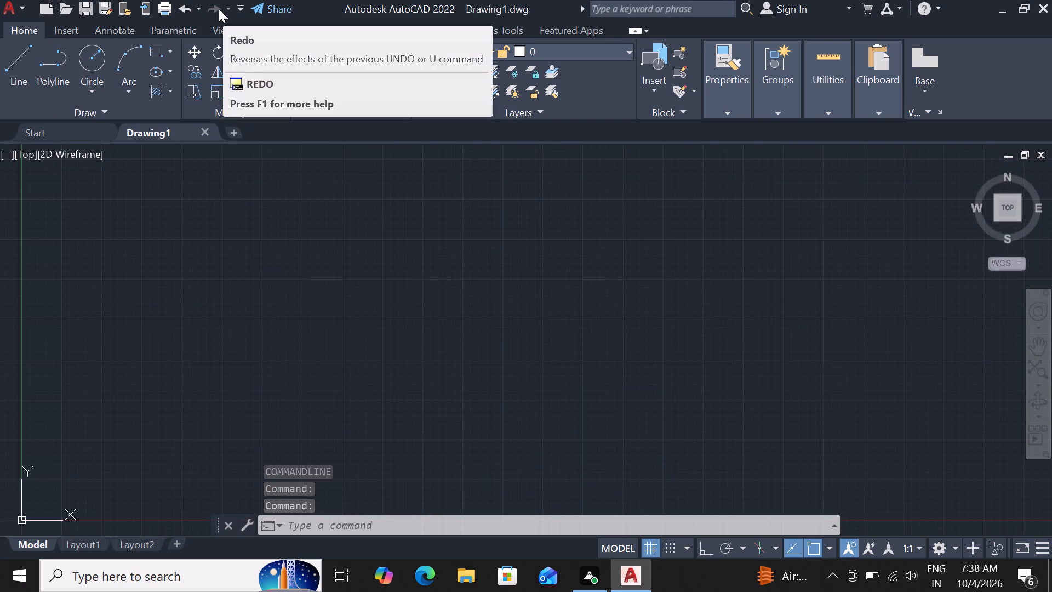
Turn on Ortho mode for the new drawing.
left_click(437, 527)
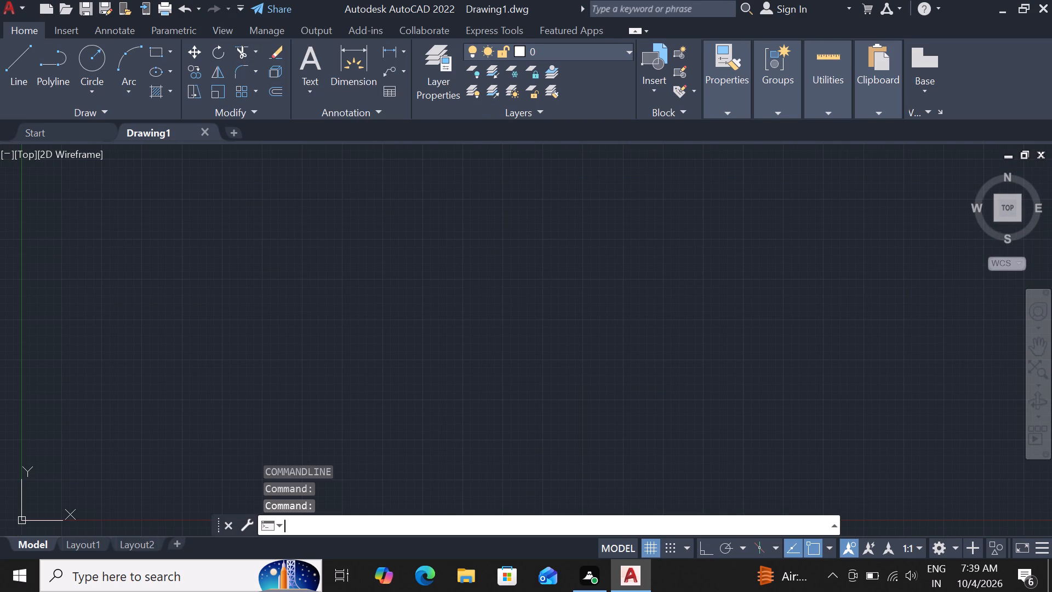
key("F8")
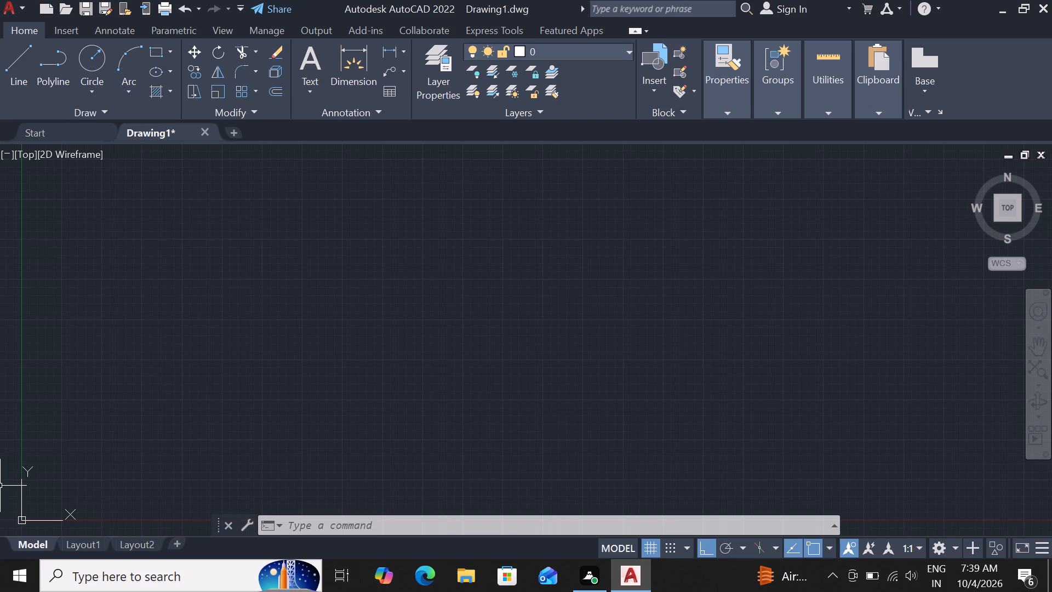
left_click(405, 527)
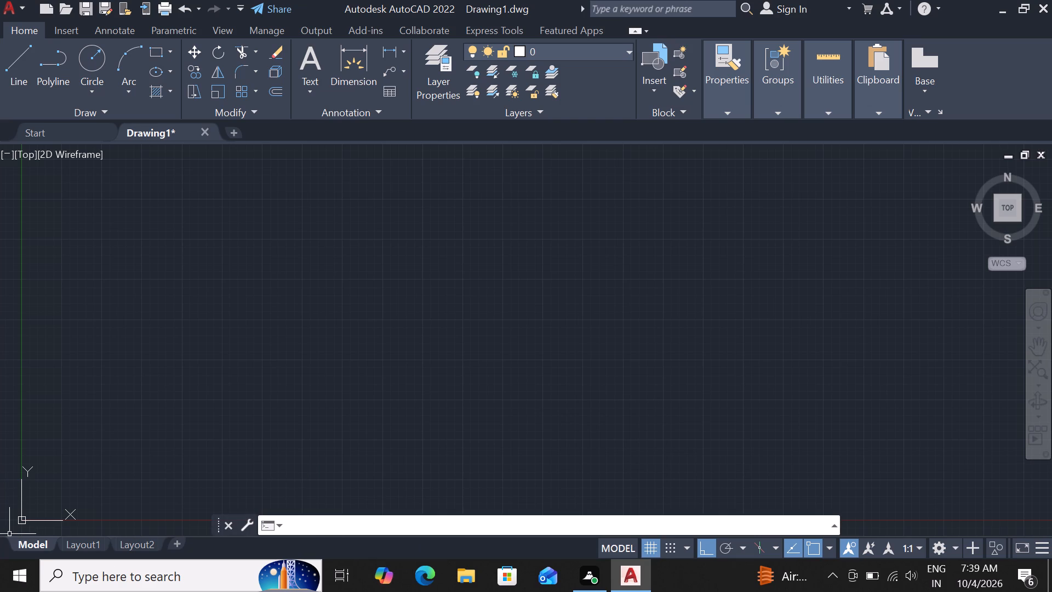
key("F8")
key("F8")
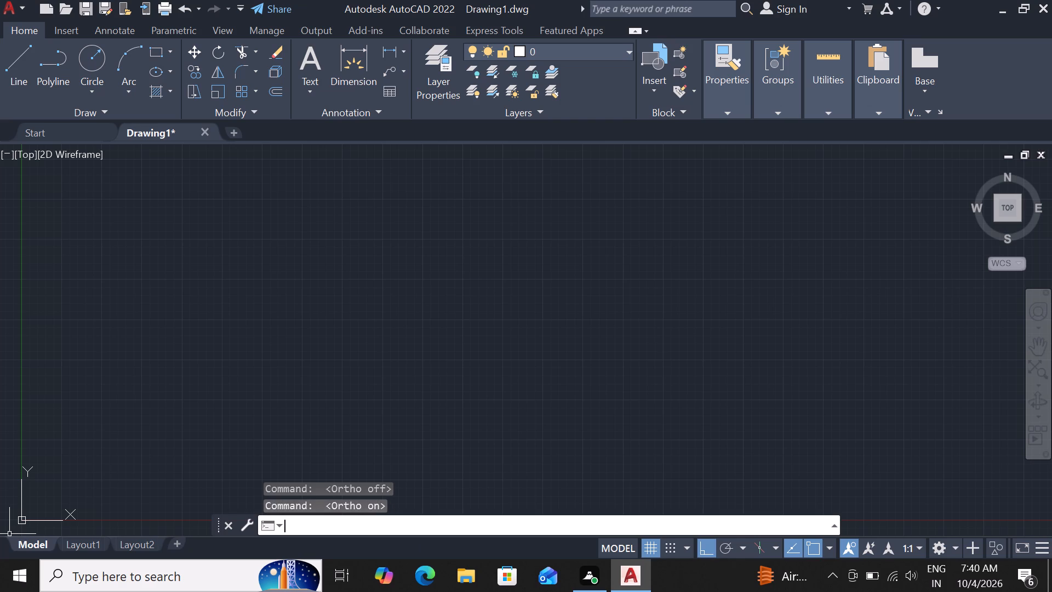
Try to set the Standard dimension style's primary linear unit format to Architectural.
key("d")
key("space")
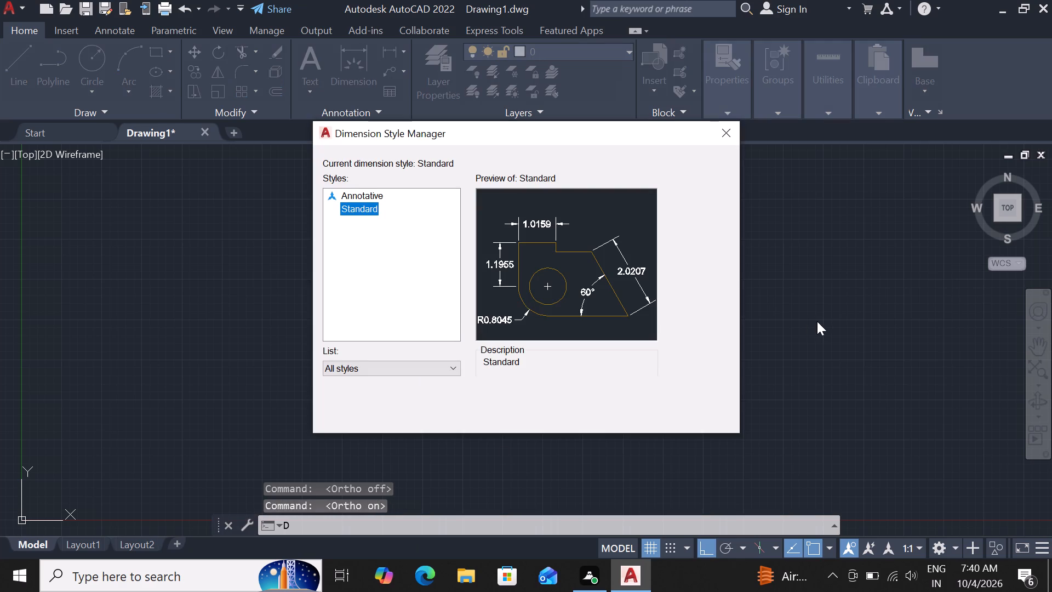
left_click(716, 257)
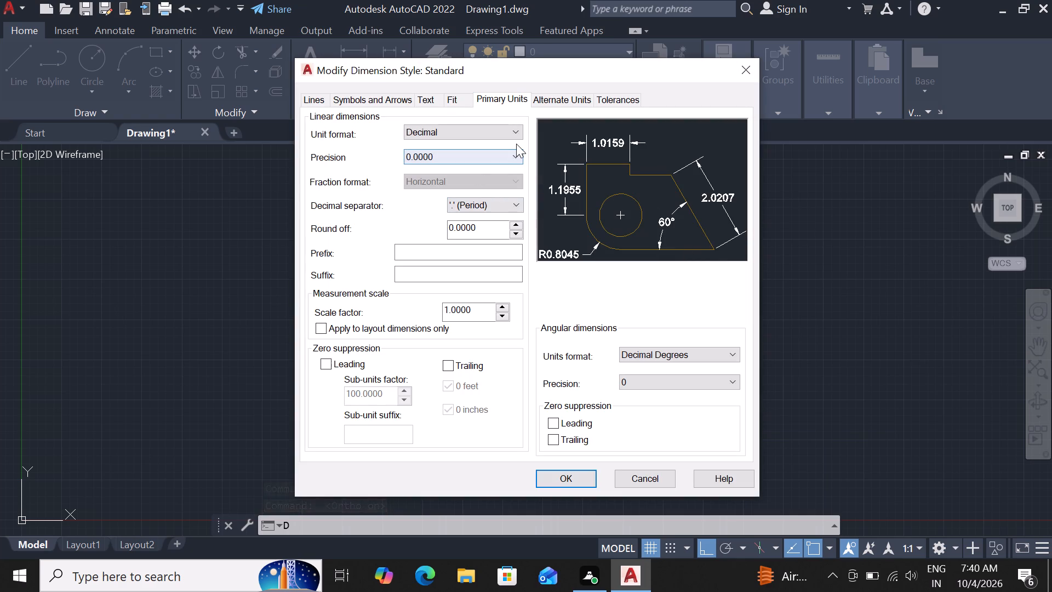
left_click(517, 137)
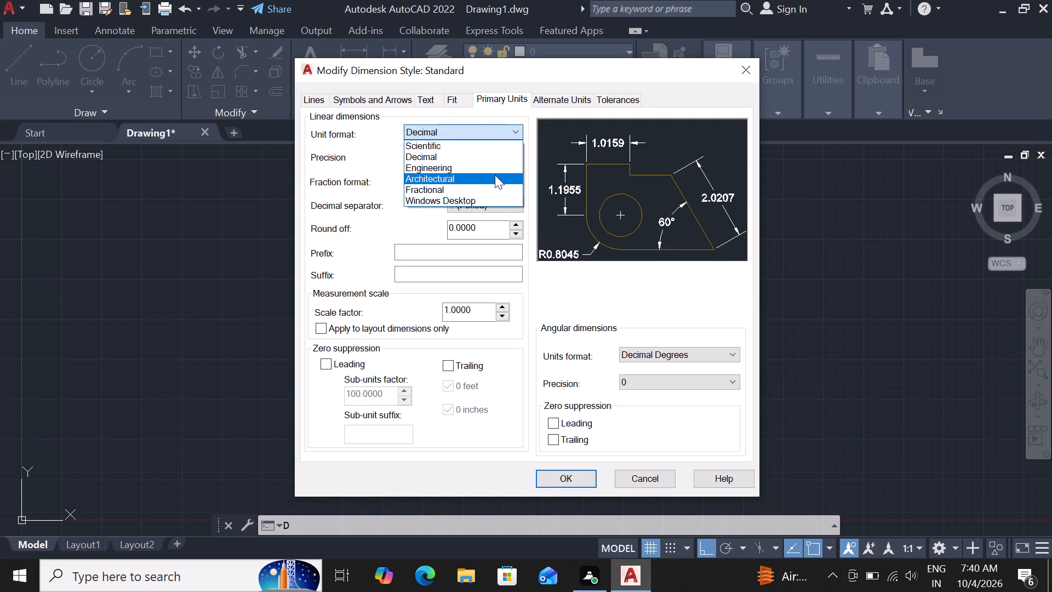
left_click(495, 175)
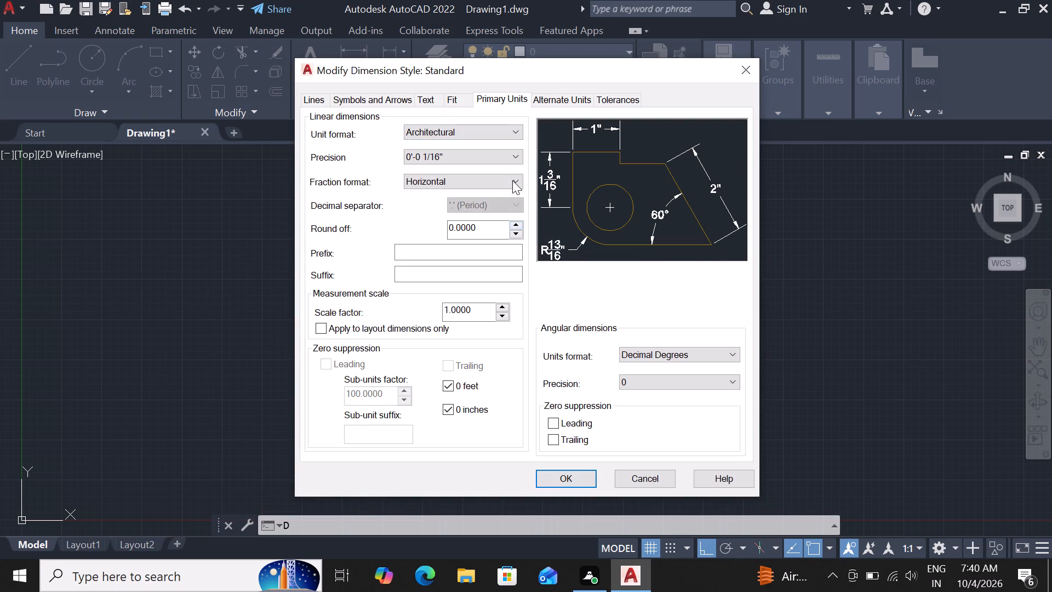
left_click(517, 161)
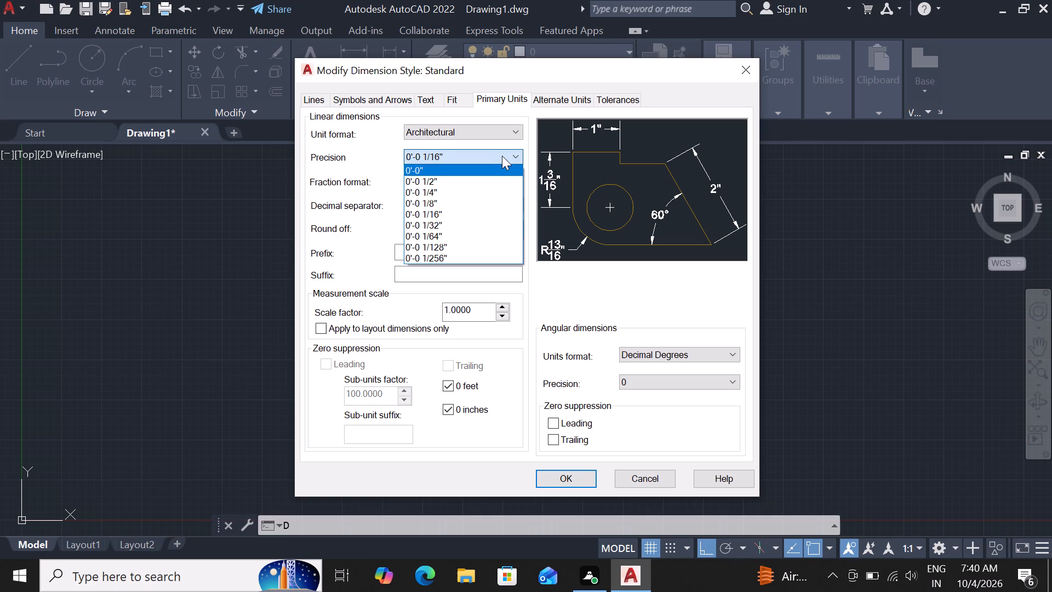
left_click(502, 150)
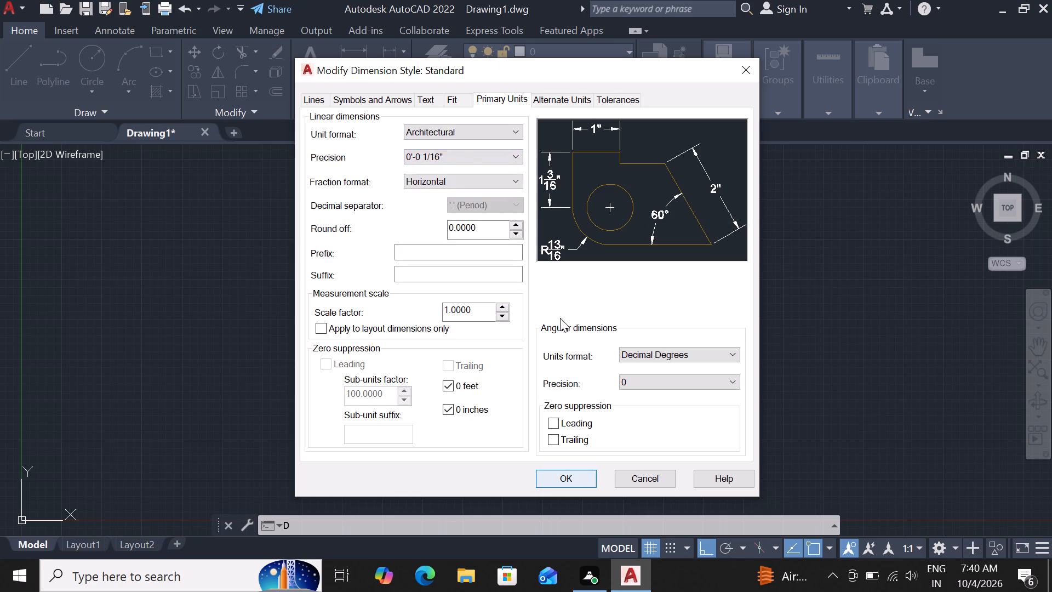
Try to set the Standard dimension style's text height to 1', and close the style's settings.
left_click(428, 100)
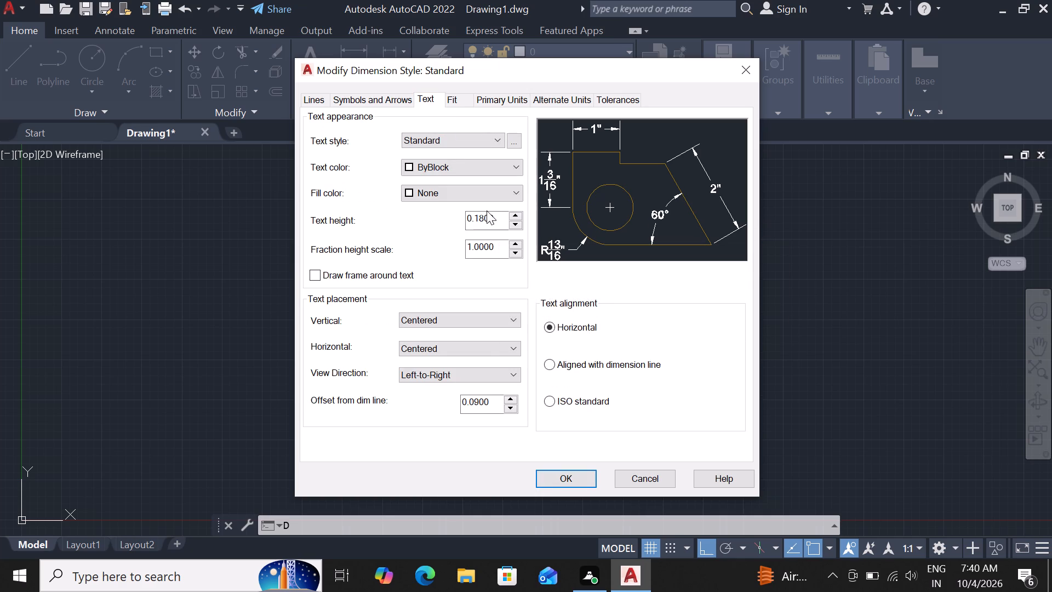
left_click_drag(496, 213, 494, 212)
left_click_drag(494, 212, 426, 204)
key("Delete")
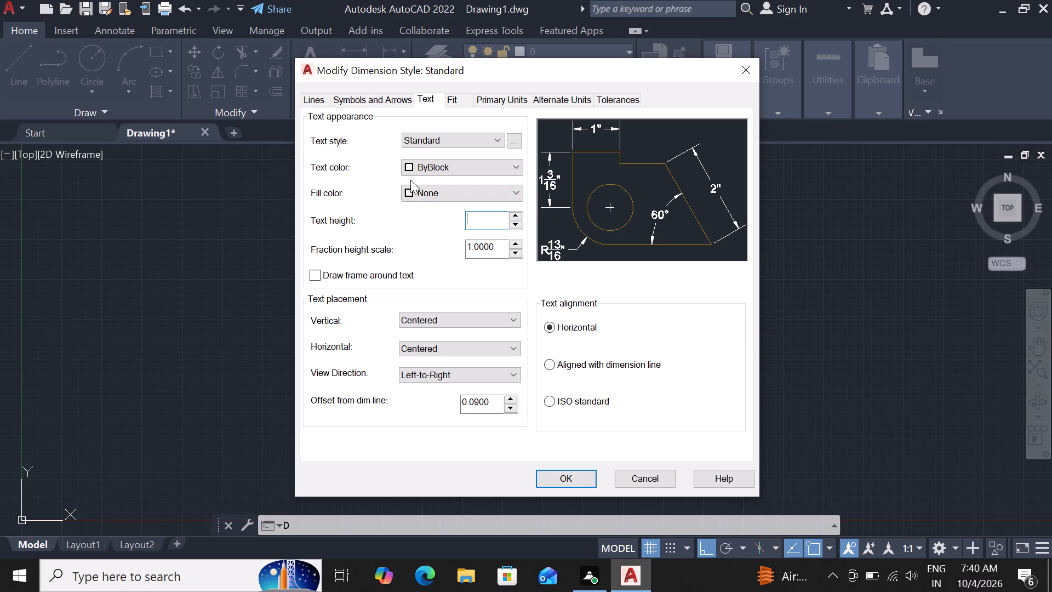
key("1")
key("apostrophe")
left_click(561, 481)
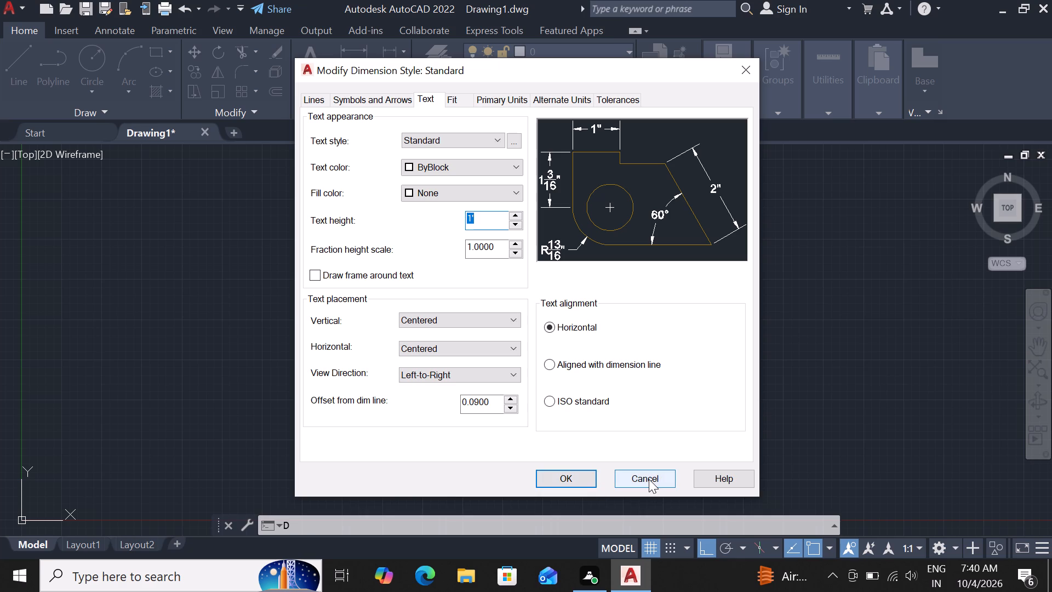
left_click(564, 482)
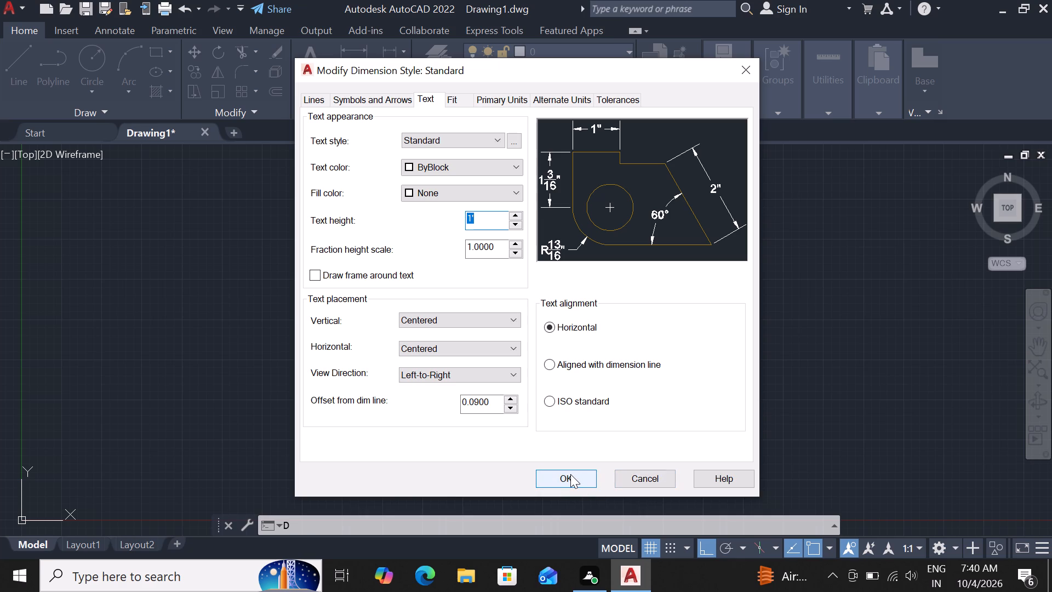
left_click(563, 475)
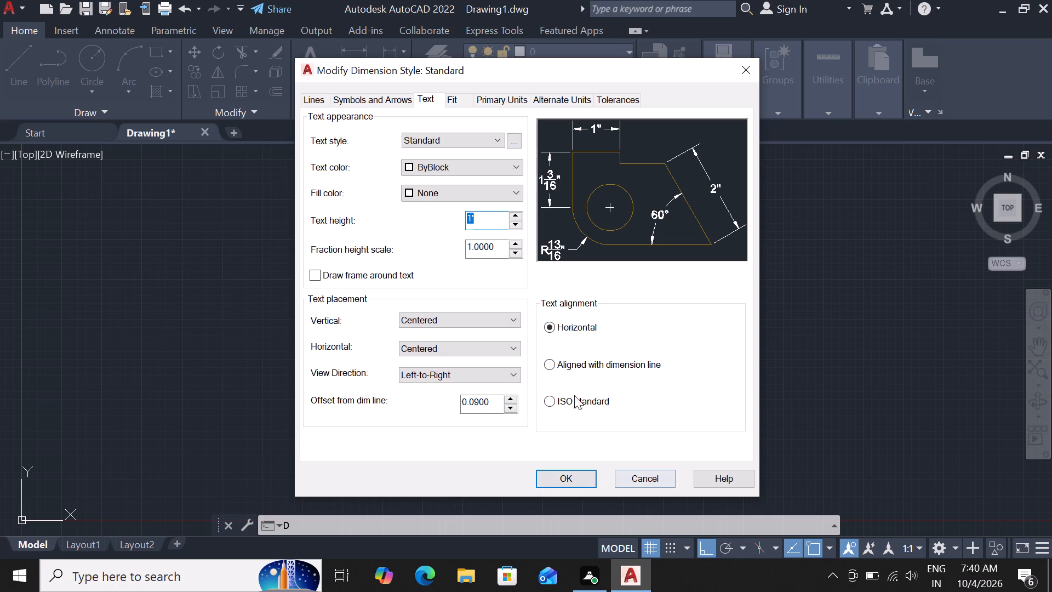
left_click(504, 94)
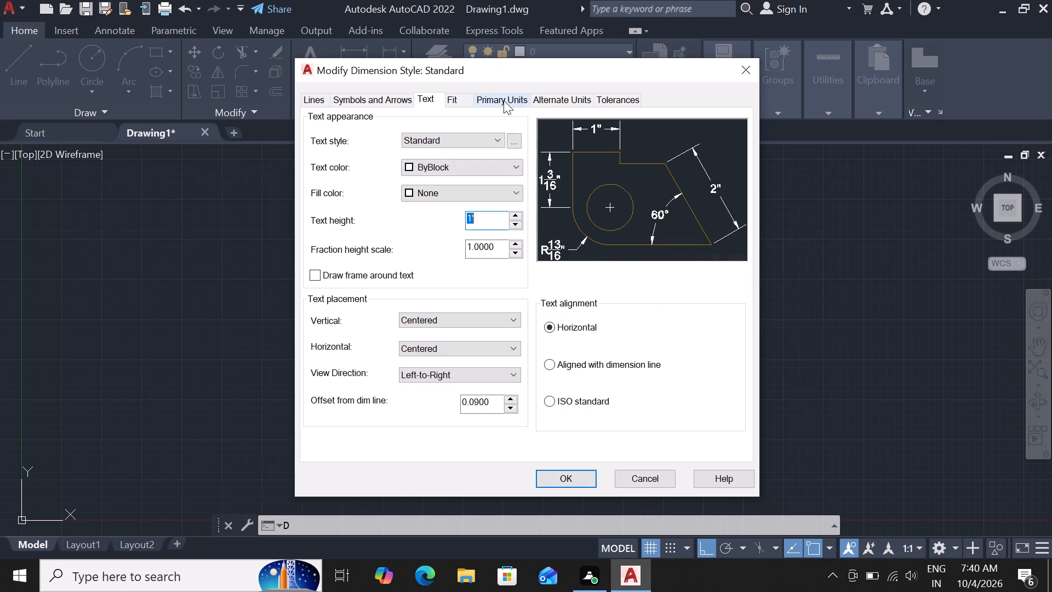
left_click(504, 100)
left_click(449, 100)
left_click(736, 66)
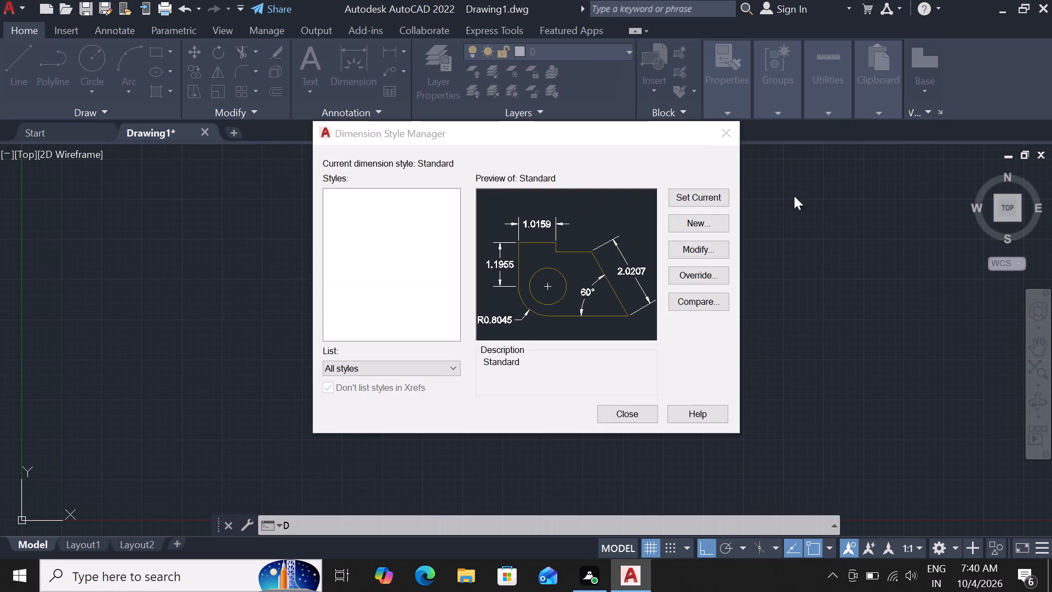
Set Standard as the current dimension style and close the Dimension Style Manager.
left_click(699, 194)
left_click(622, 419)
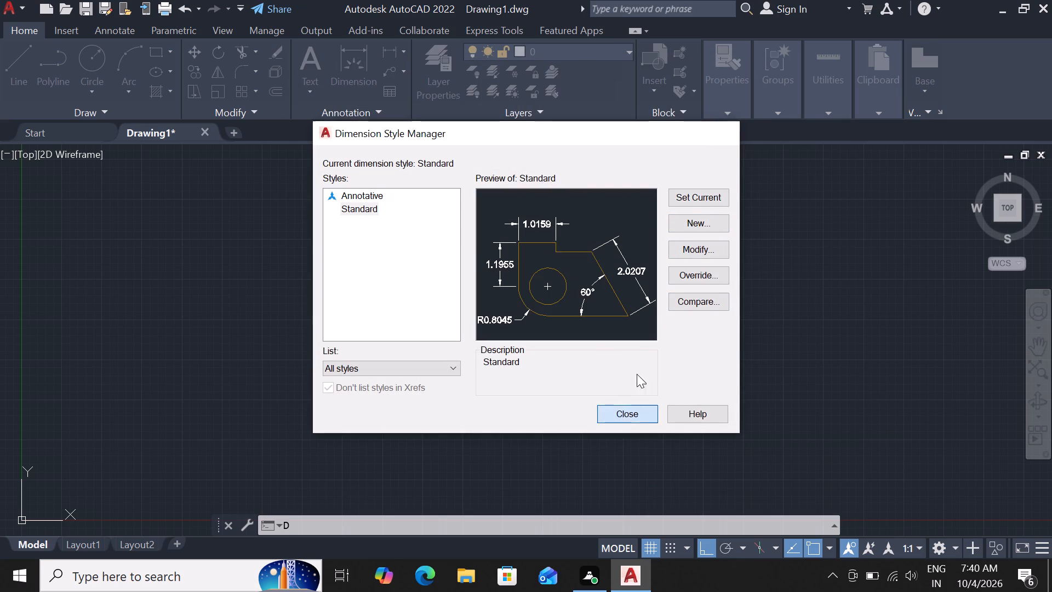
Modify the Standard dimension style's primary linear units to Architectural format with 0'-0" precision.
left_click(340, 530)
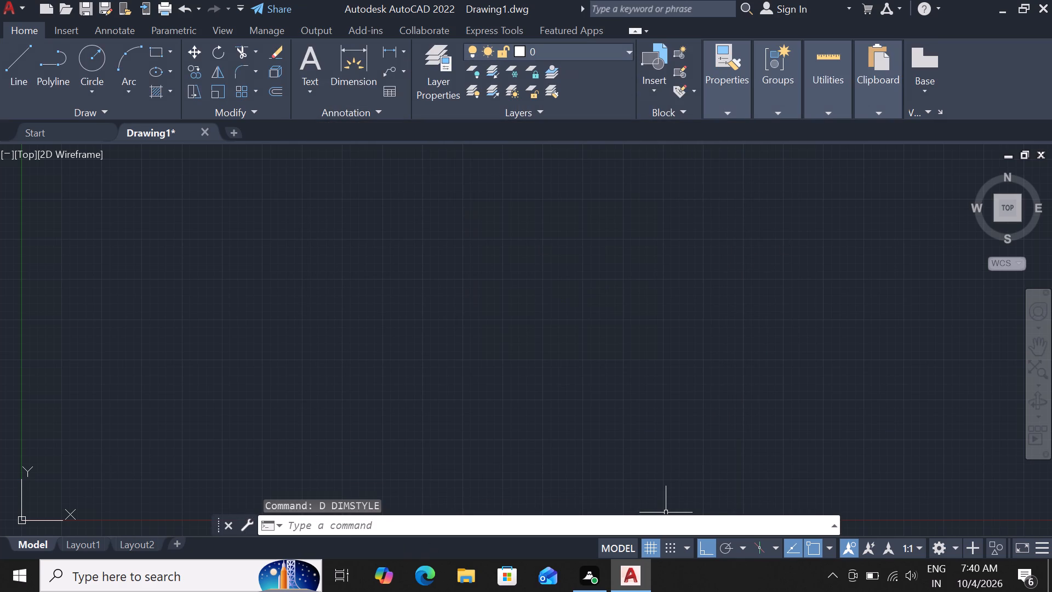
key("d")
key("space")
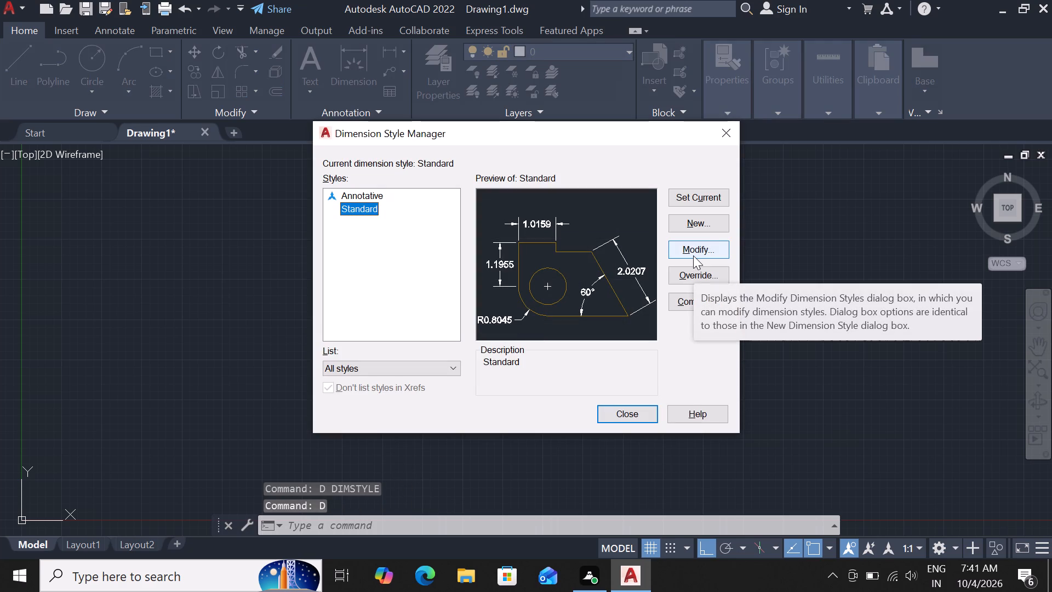
left_click(693, 255)
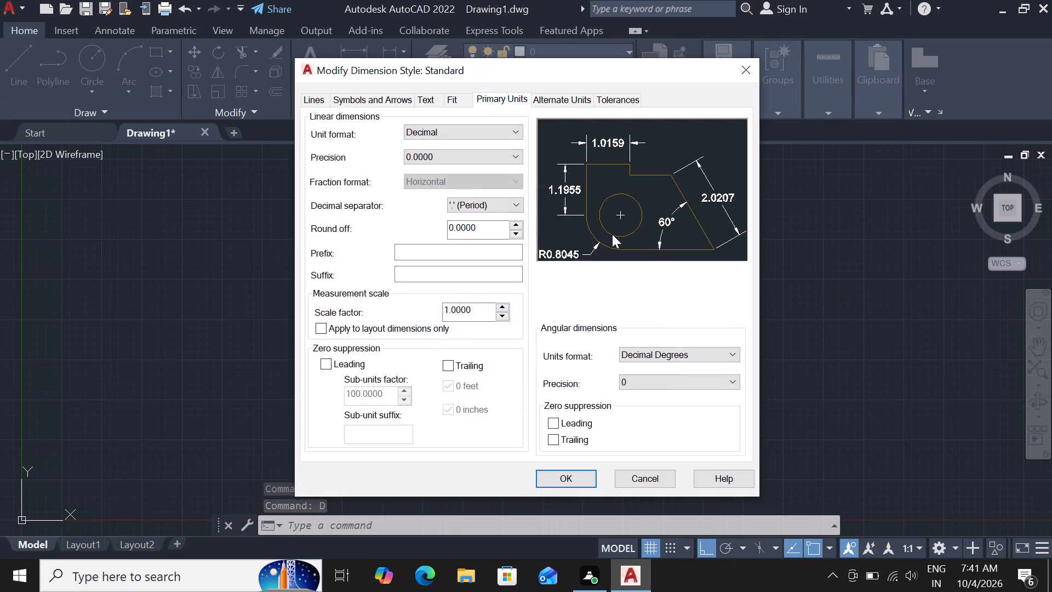
left_click(514, 135)
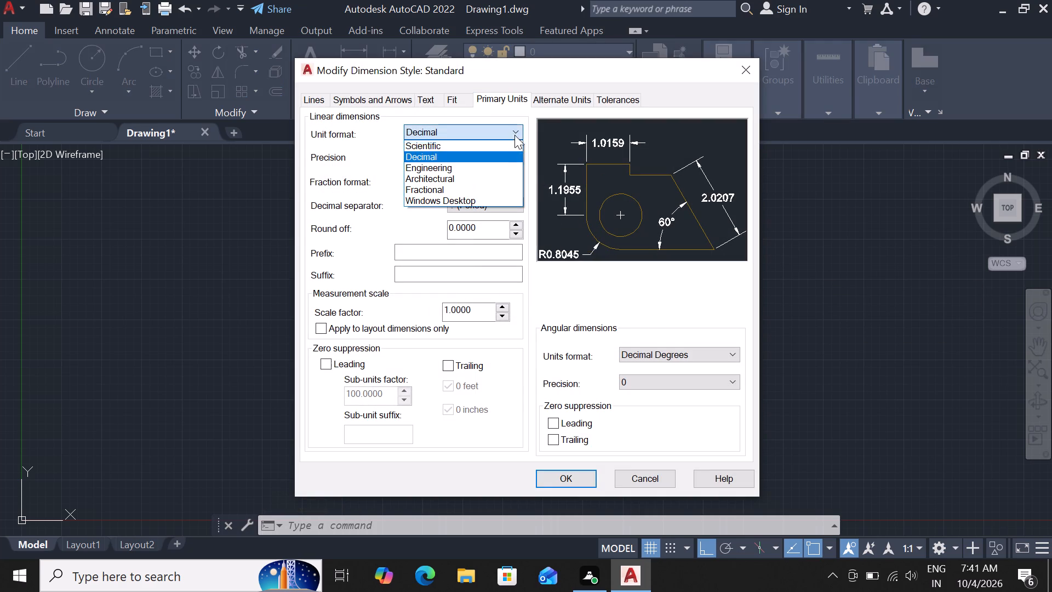
left_click(516, 175)
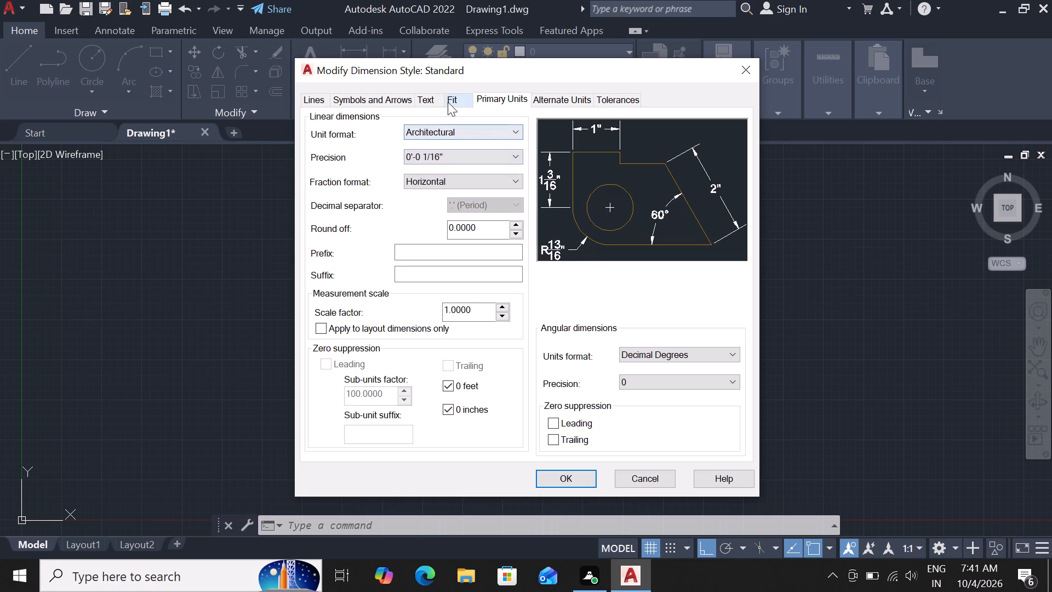
left_click(512, 151)
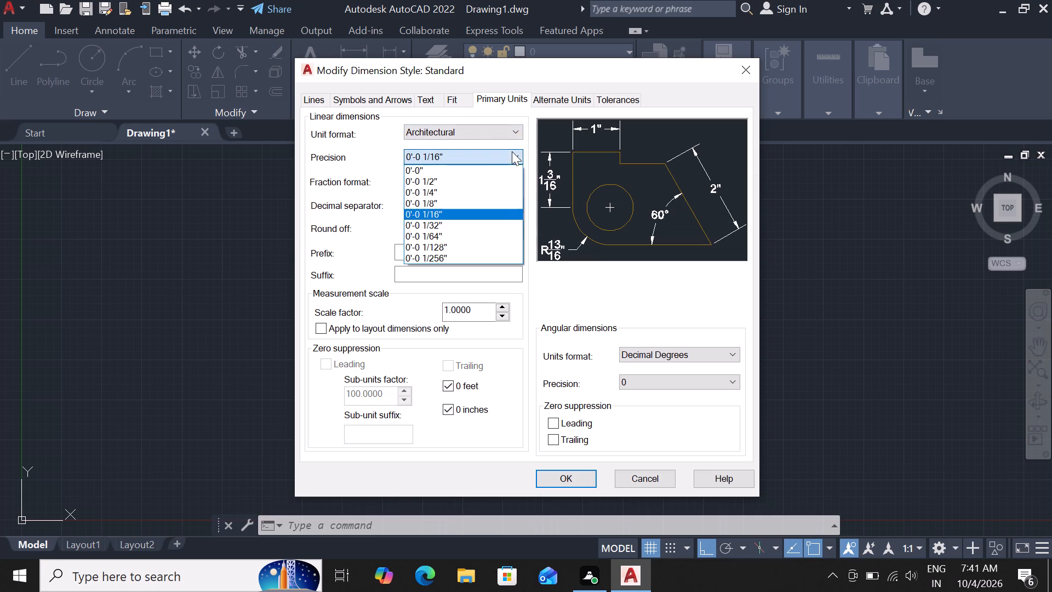
left_click(476, 168)
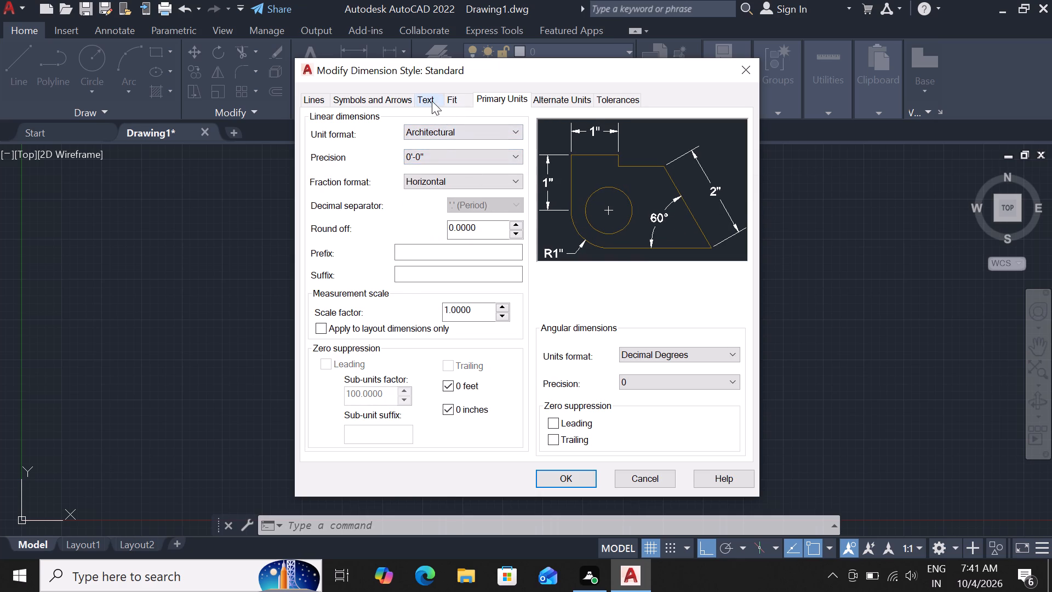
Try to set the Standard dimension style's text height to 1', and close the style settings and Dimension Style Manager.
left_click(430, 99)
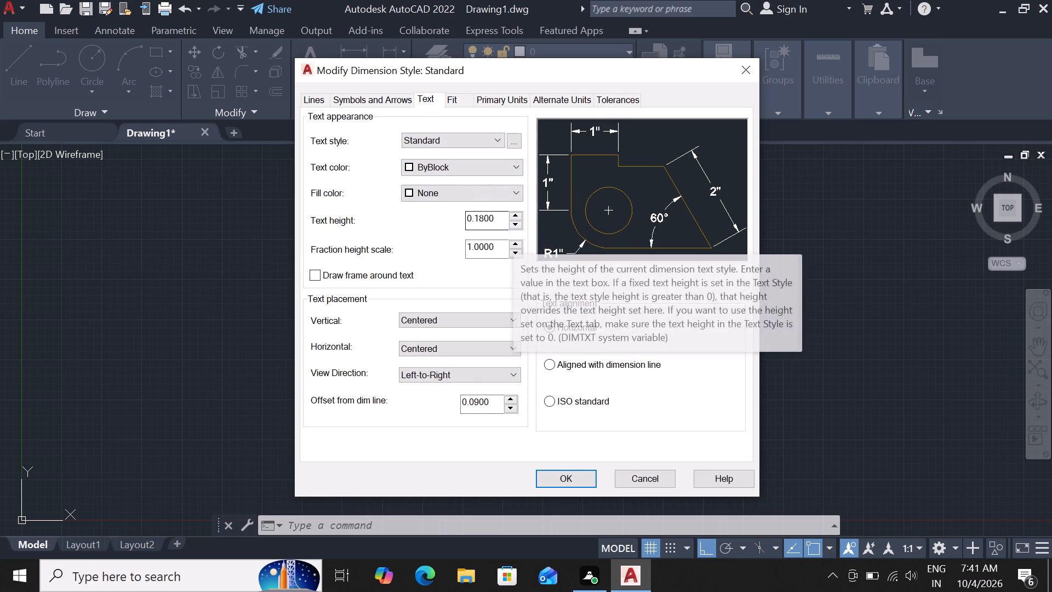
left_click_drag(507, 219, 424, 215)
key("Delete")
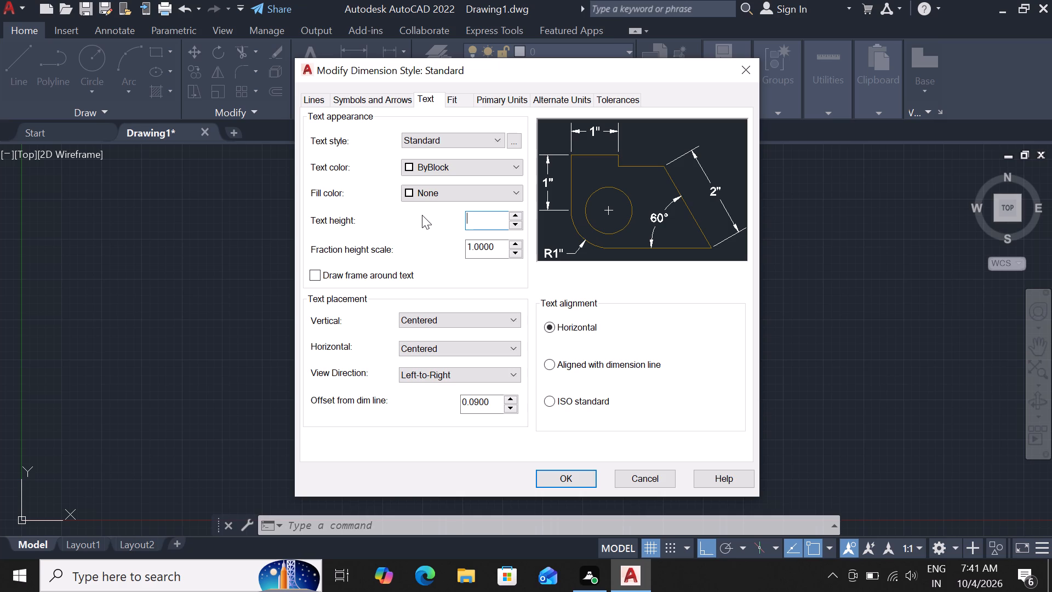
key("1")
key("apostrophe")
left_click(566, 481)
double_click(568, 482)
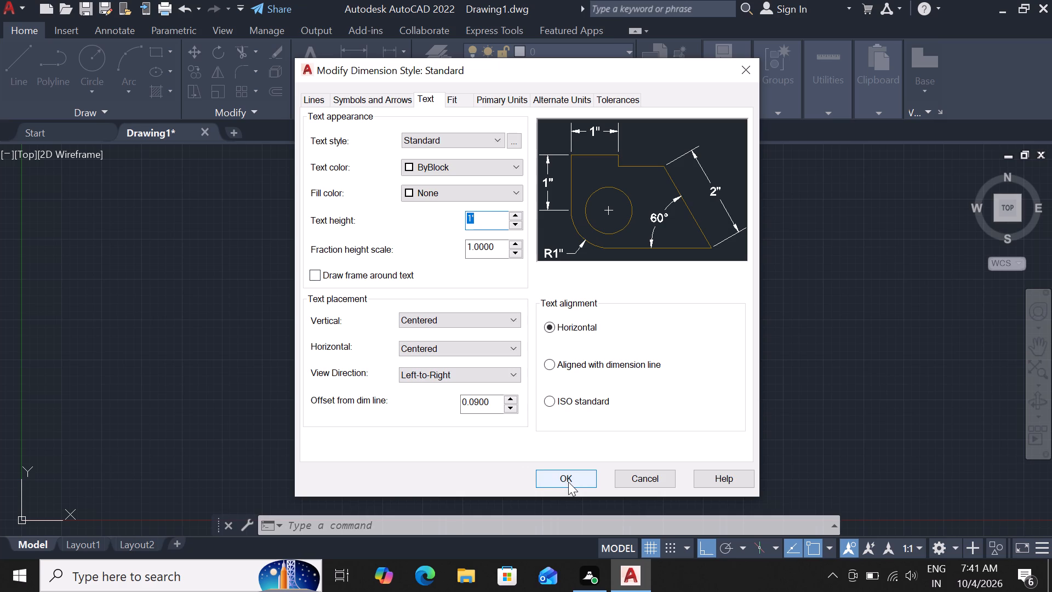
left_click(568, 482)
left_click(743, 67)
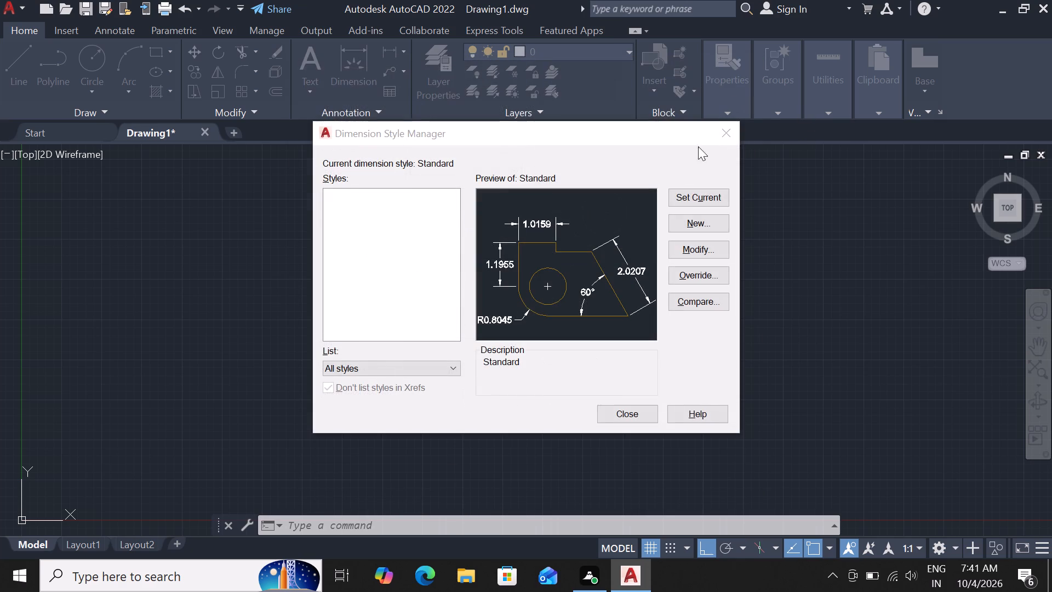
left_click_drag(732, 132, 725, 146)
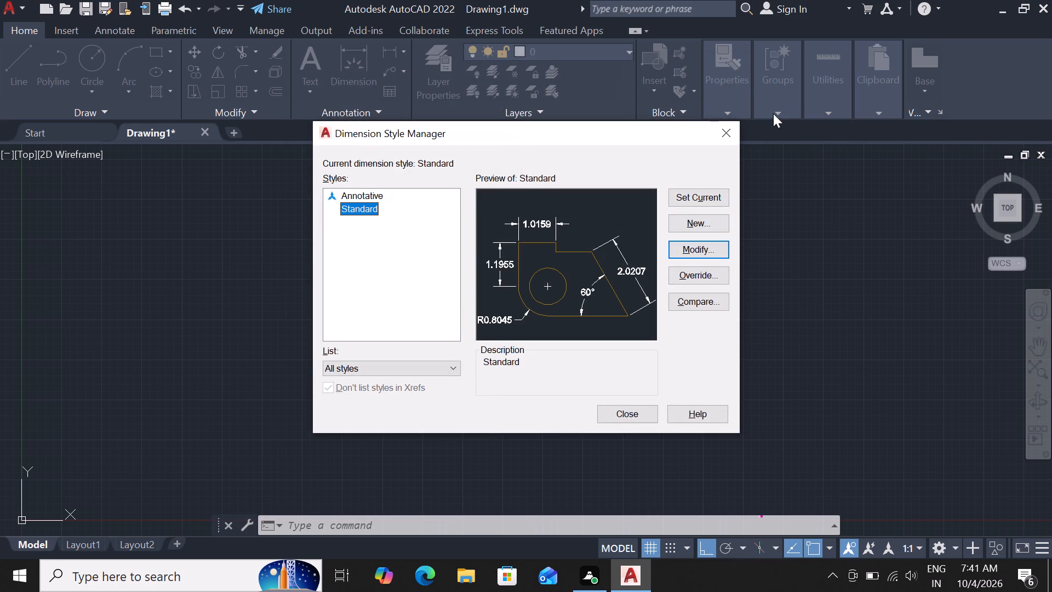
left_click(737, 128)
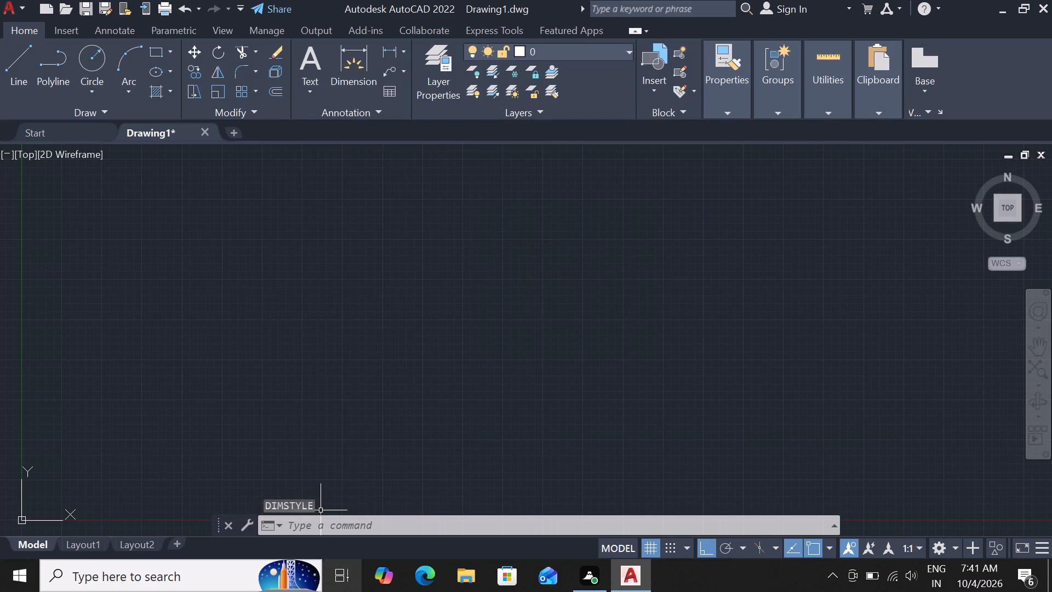
Set the drawing's length units to Architectural with 0'-0" precision.
key("u")
key("n")
key("space")
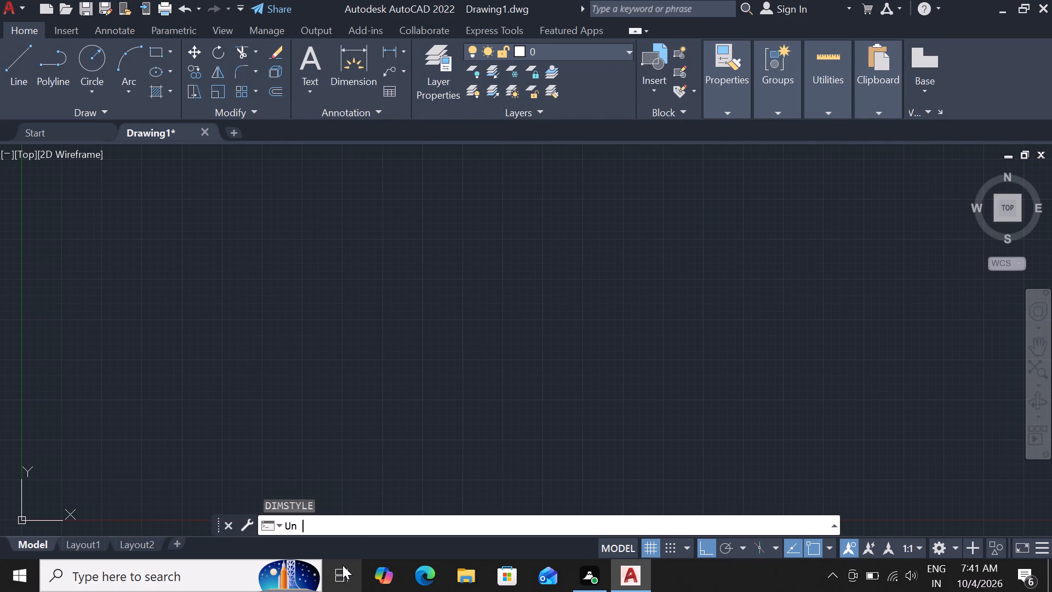
left_click(503, 161)
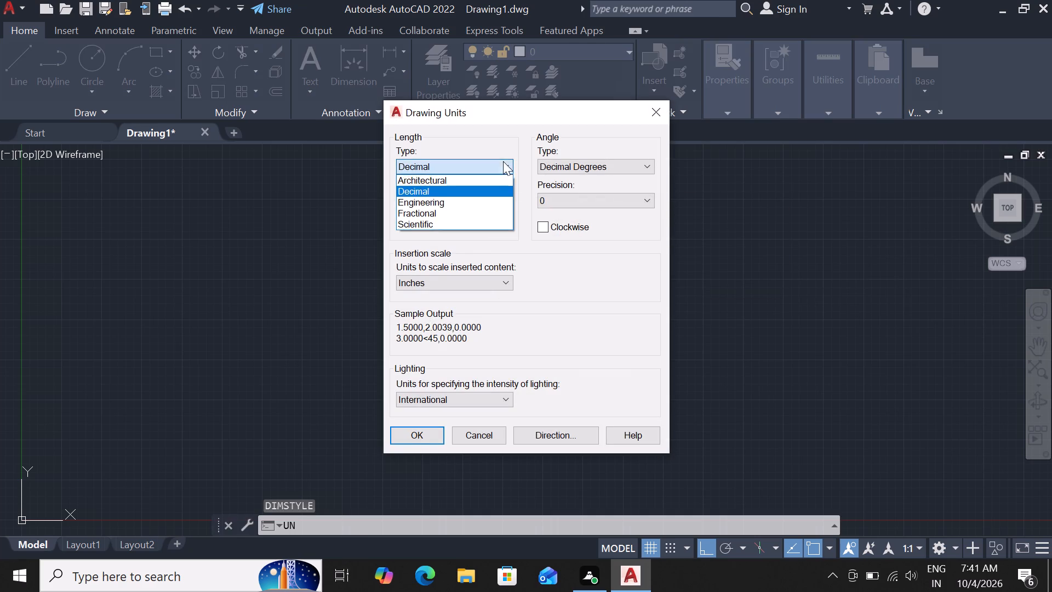
left_click(501, 185)
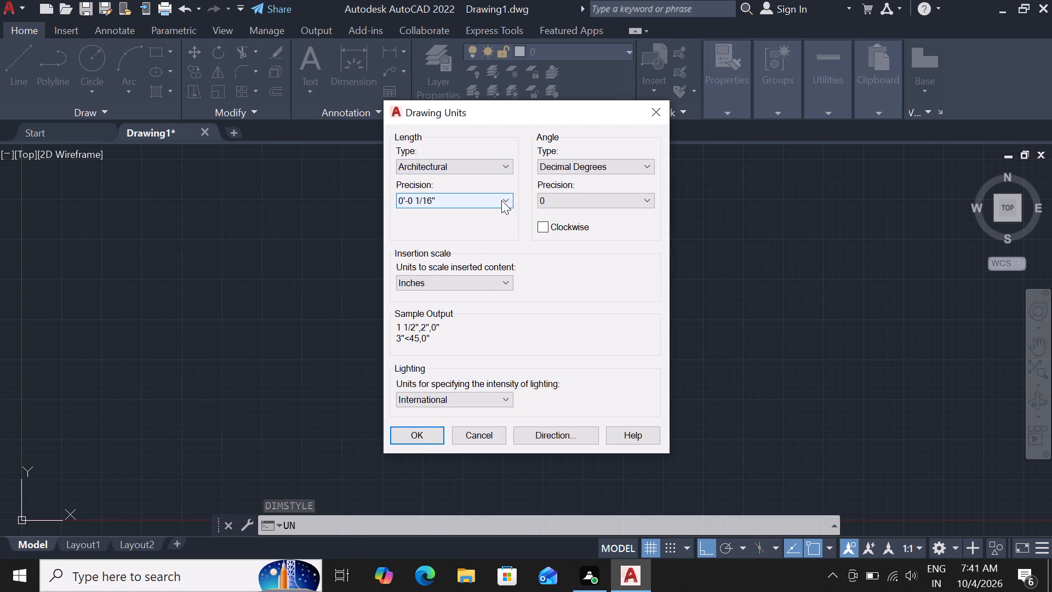
left_click(501, 200)
left_click(501, 215)
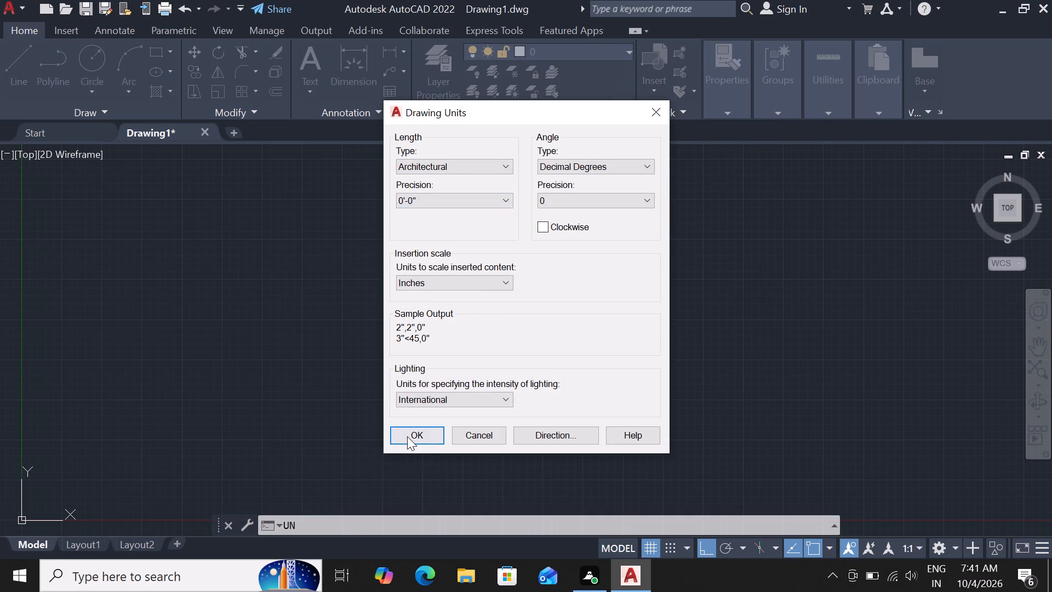
left_click(407, 436)
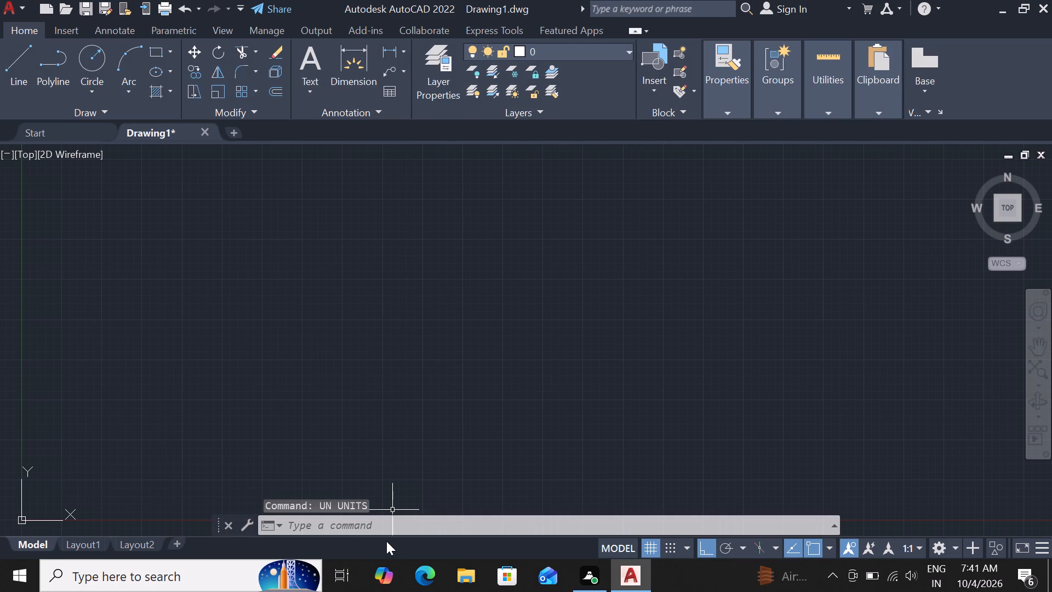
Modify the Standard dimension style's primary linear units to Architectural format with 0'-0" precision.
left_click(391, 528)
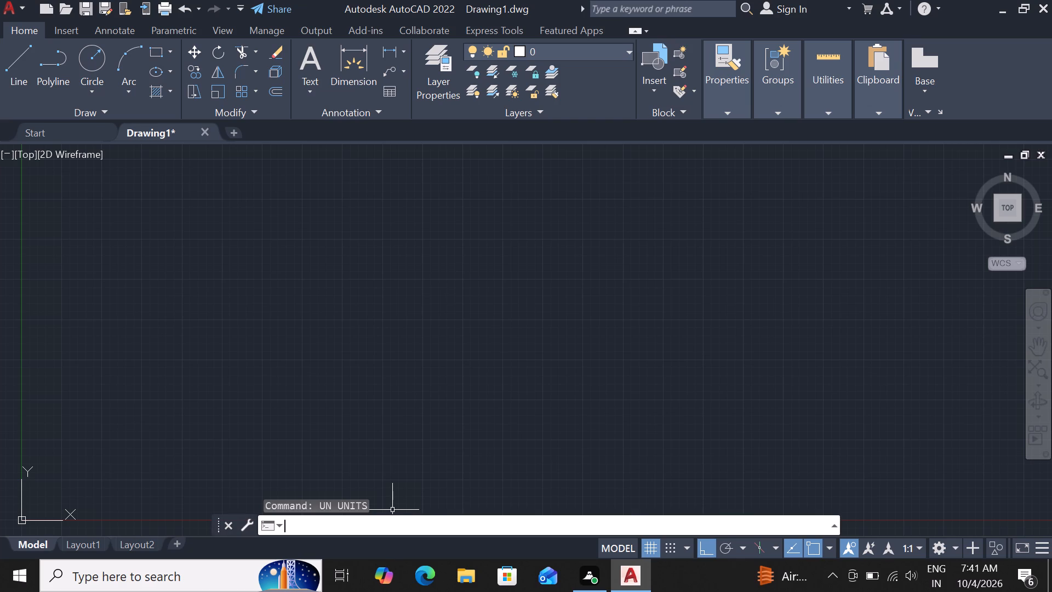
type("d")
key("space")
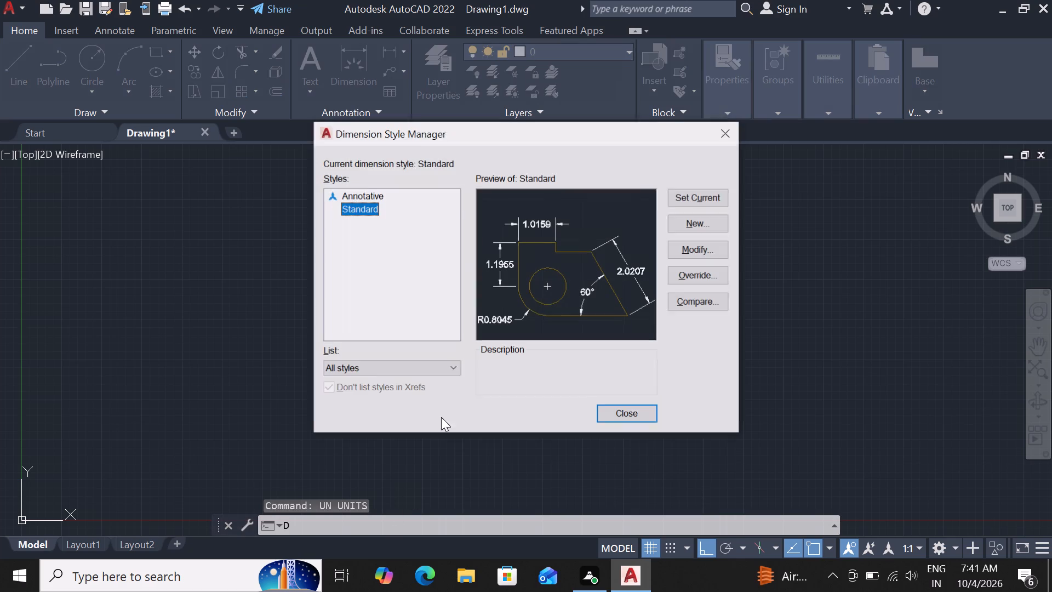
left_click(693, 251)
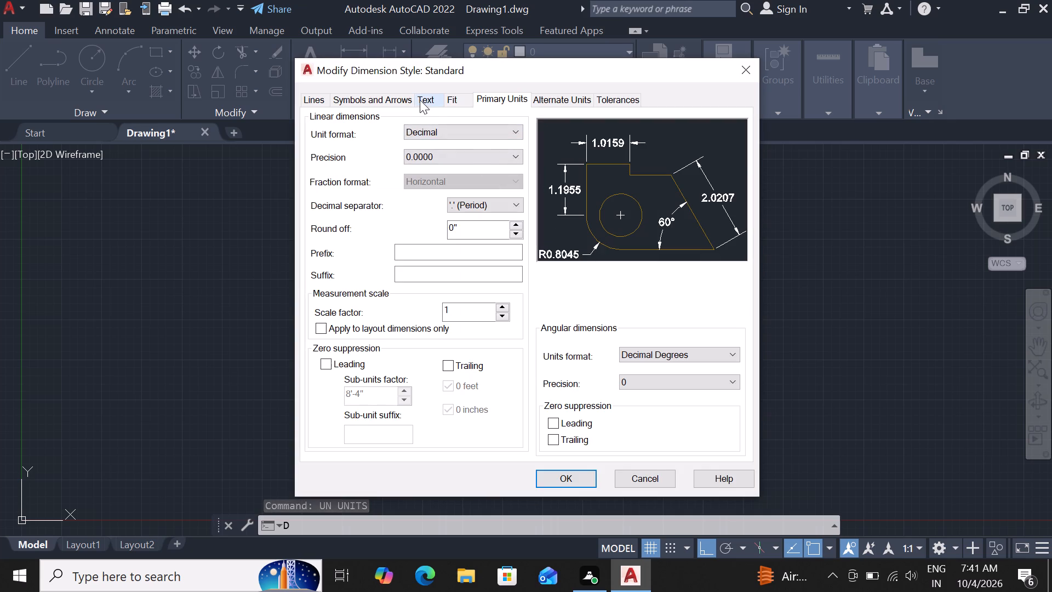
left_click(507, 131)
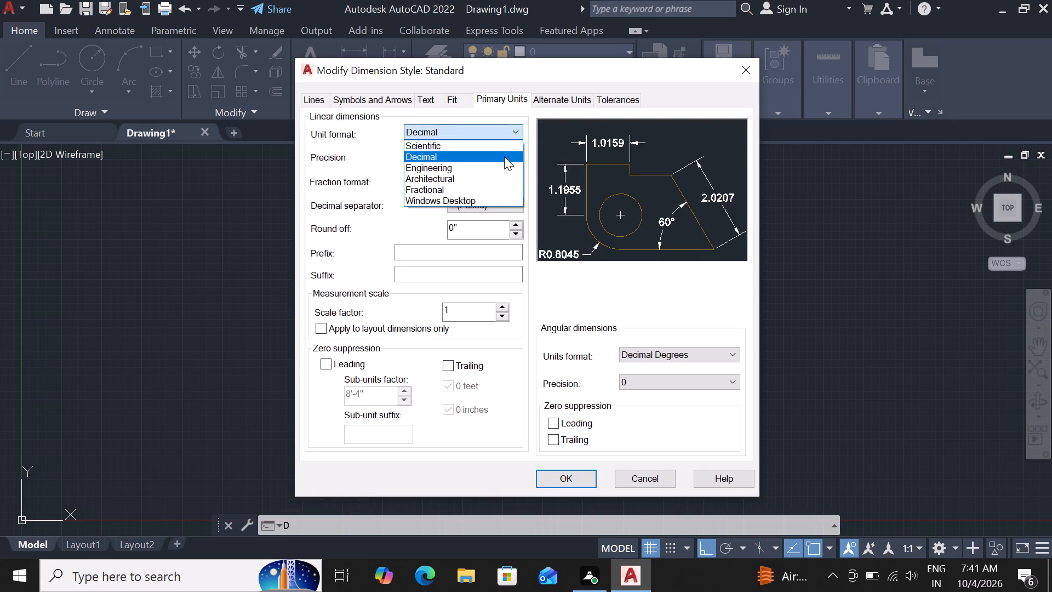
left_click(501, 177)
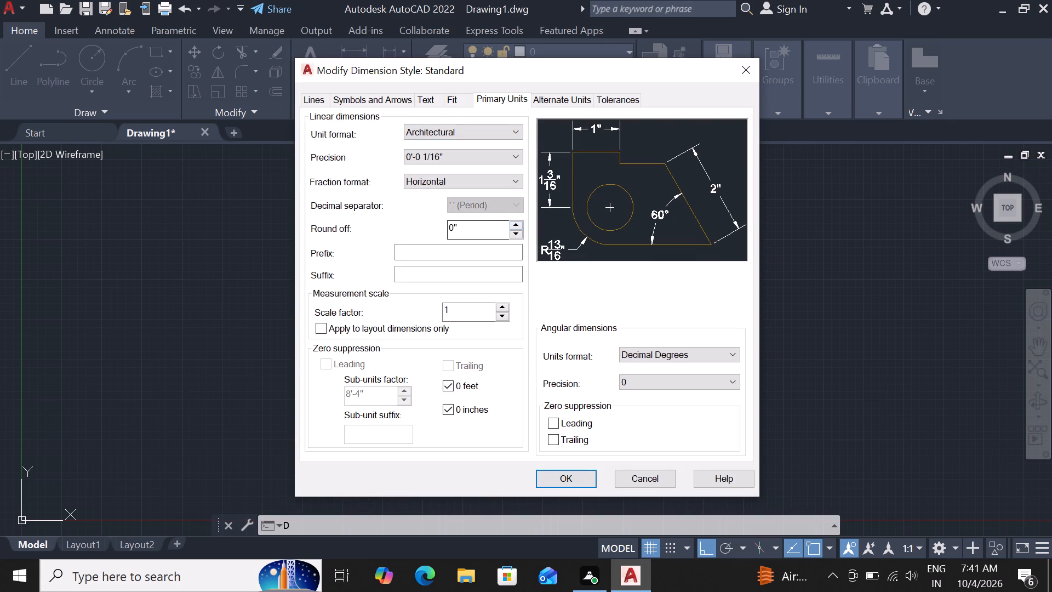
left_click(515, 156)
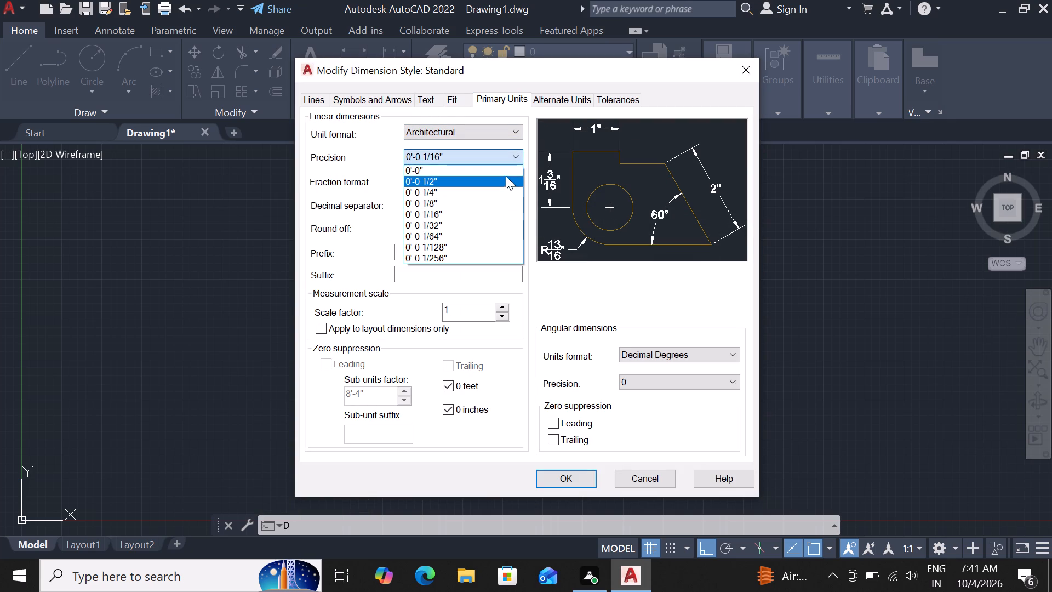
left_click(506, 173)
Set the Standard dimension style's text height to 1' and accept the style changes.
left_click(441, 101)
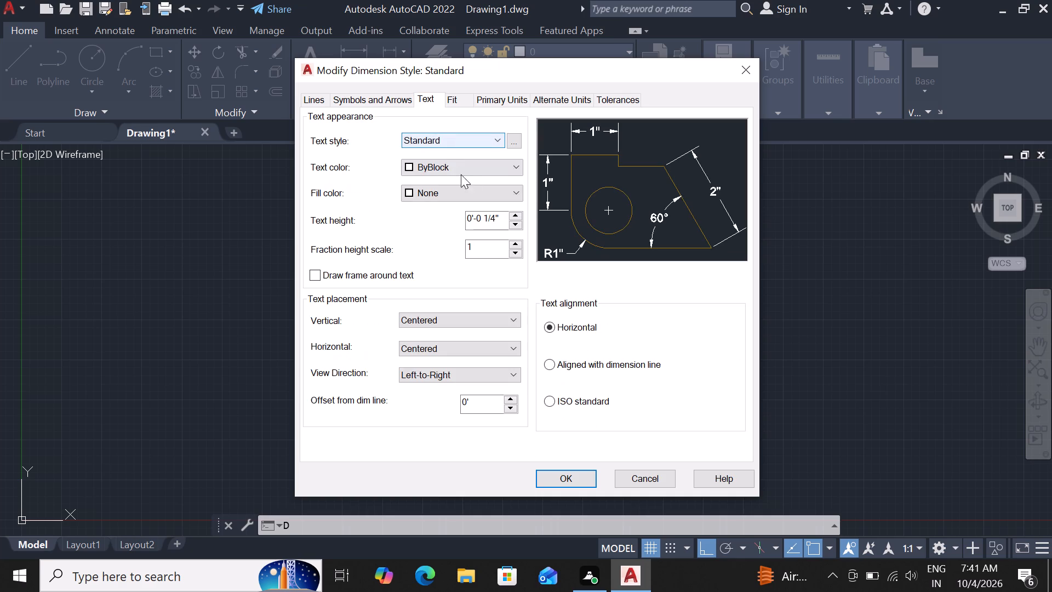
left_click_drag(504, 226, 425, 213)
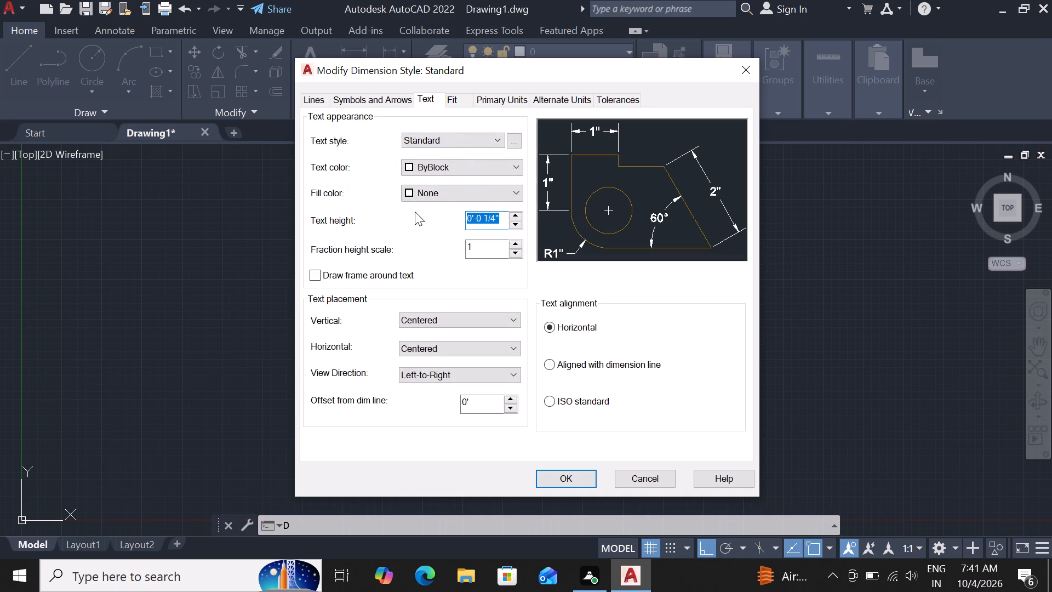
key("BackSpace")
type("1'")
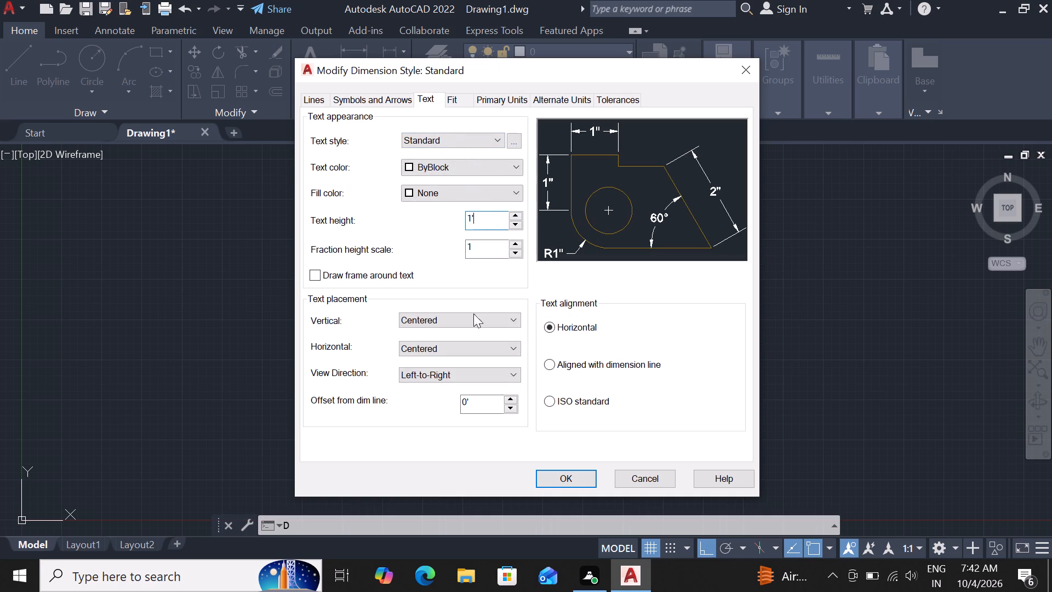
left_click(550, 484)
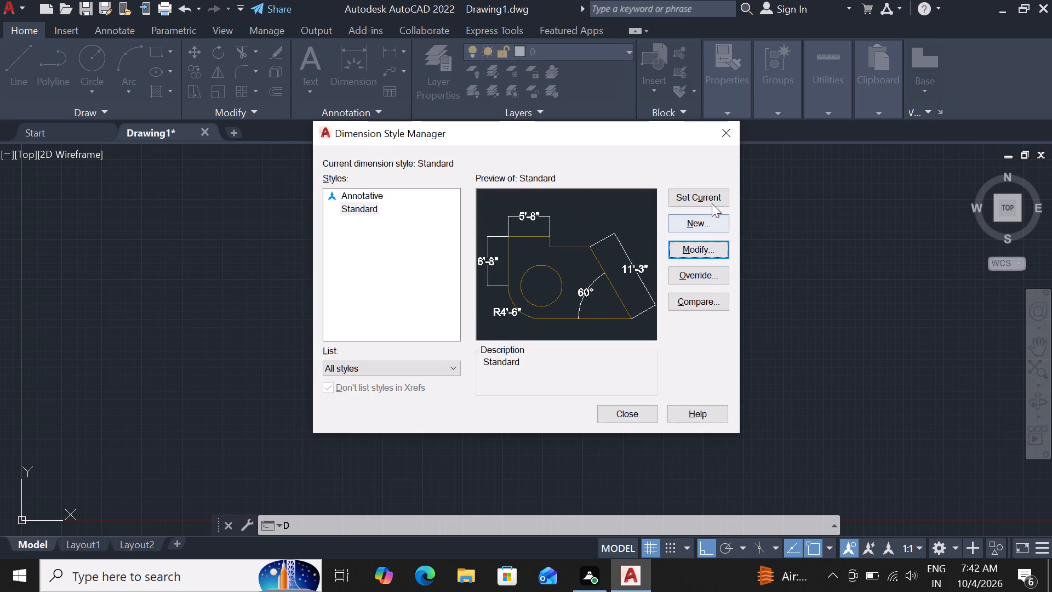
Set Standard as the current dimension style and close the Dimension Style Manager.
left_click(711, 198)
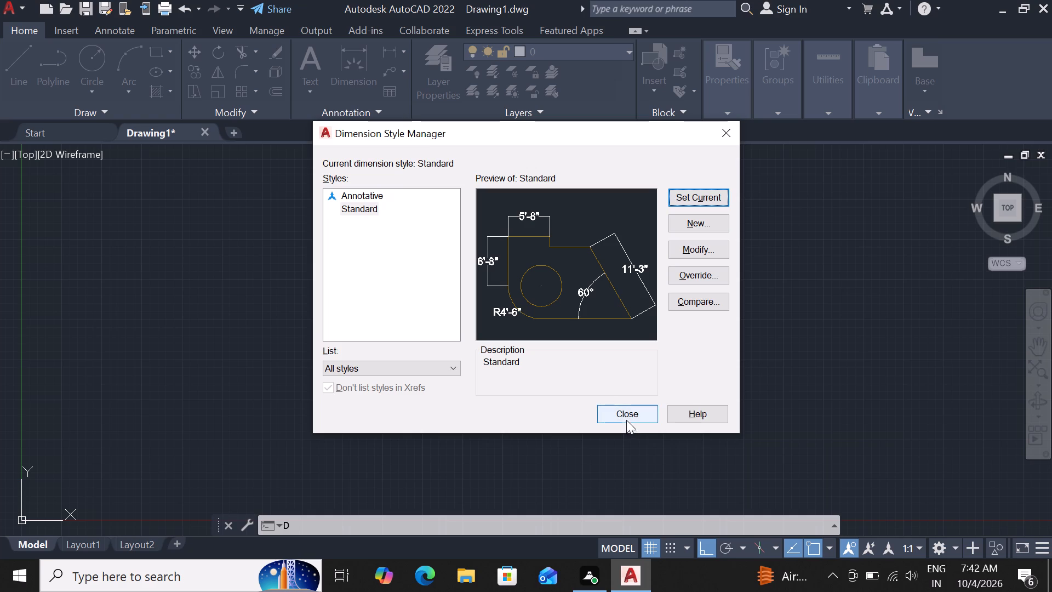
left_click(627, 418)
Draw a rectangle 26'2" long and 46' wide by its dimensions, with its lower-left corner just above and right of the origin.
scroll(350, 361, "down", 1)
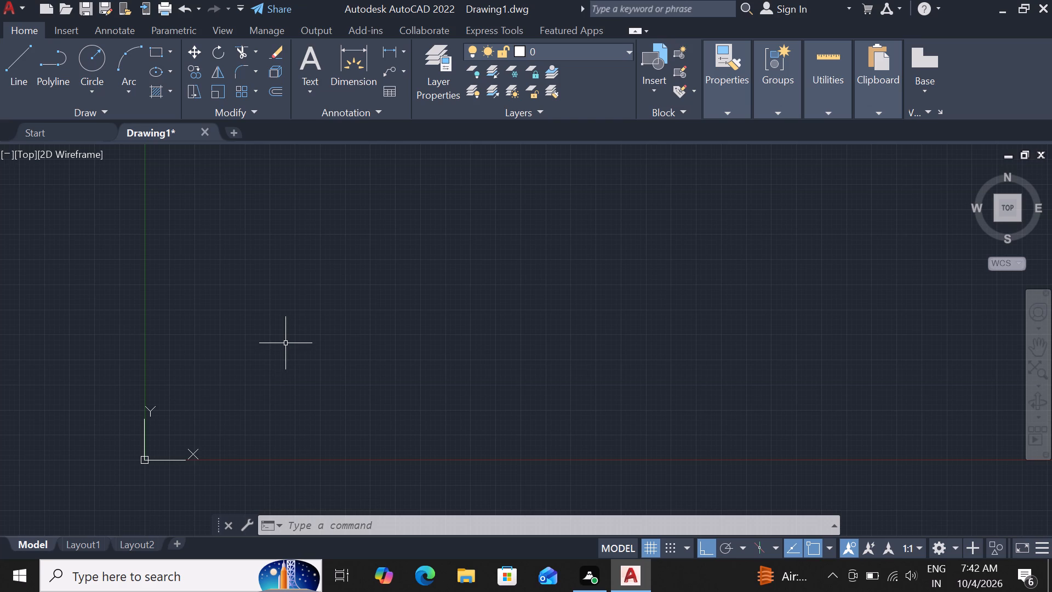
scroll(265, 401, "down", 2)
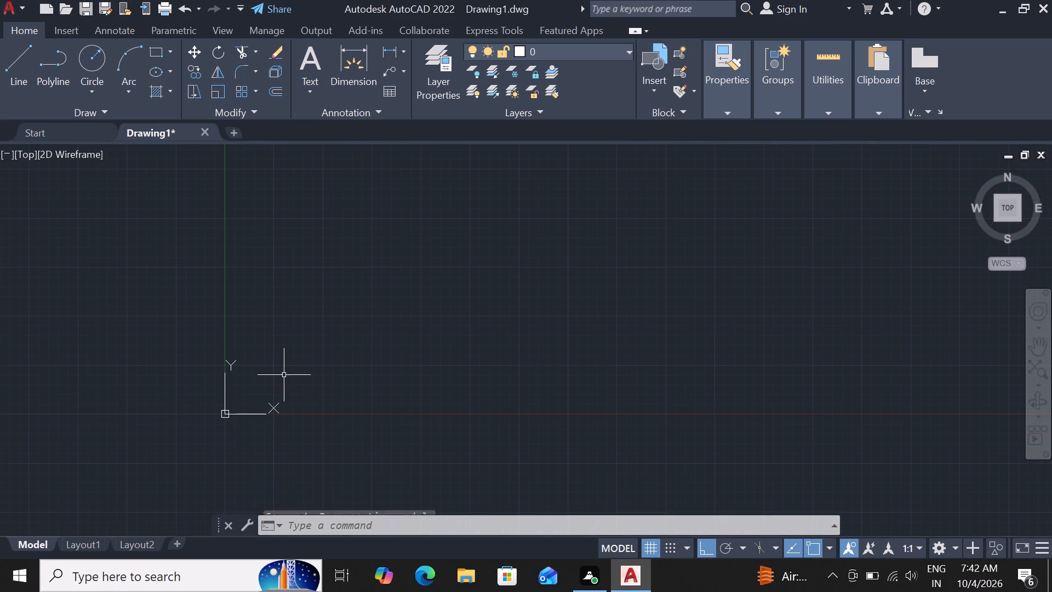
type("rec")
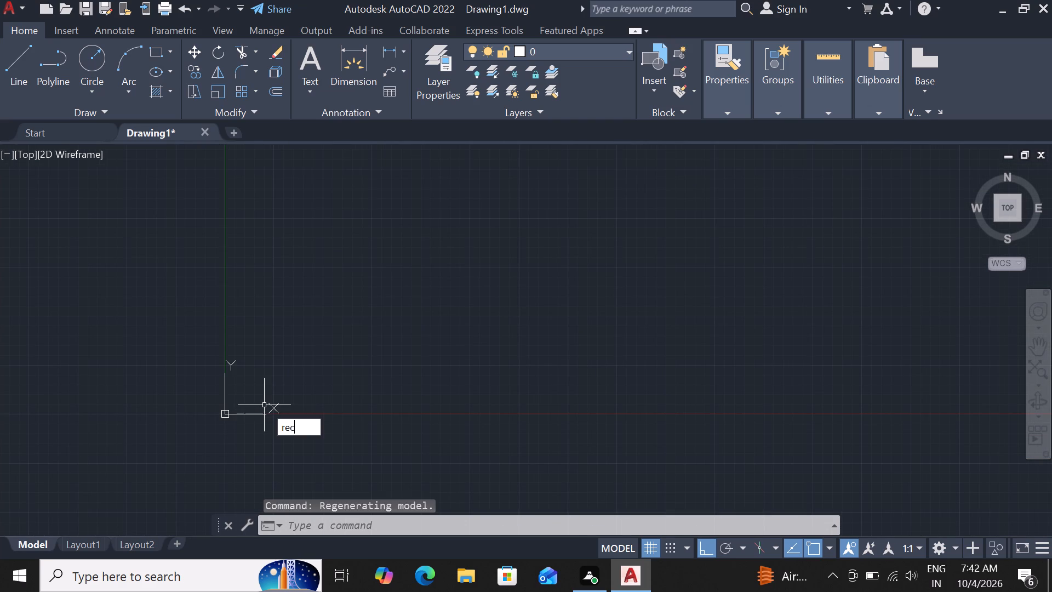
key("space")
left_click_drag(288, 371, 338, 360)
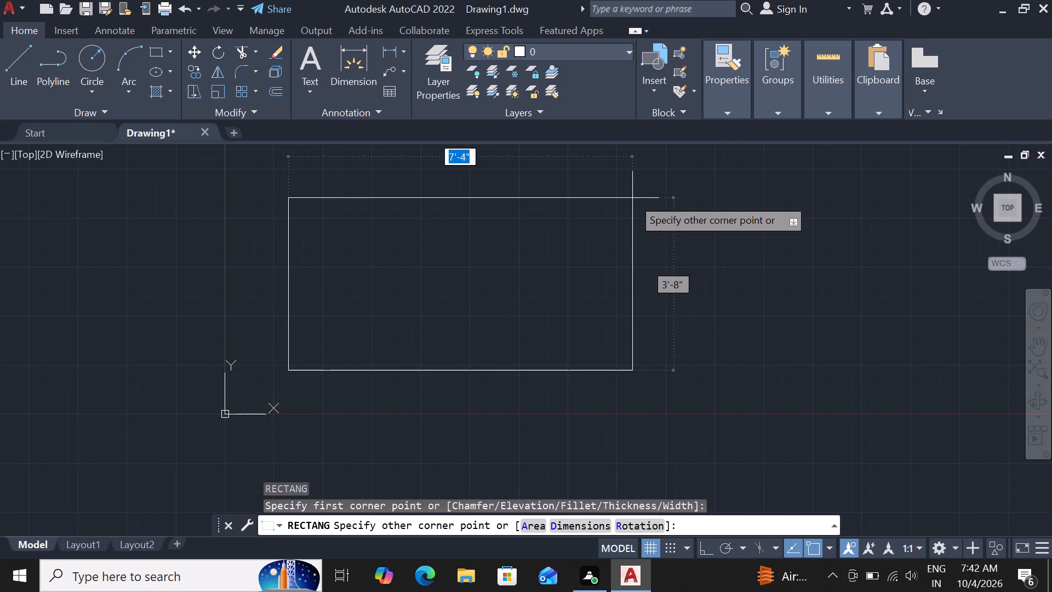
type("d")
key("space")
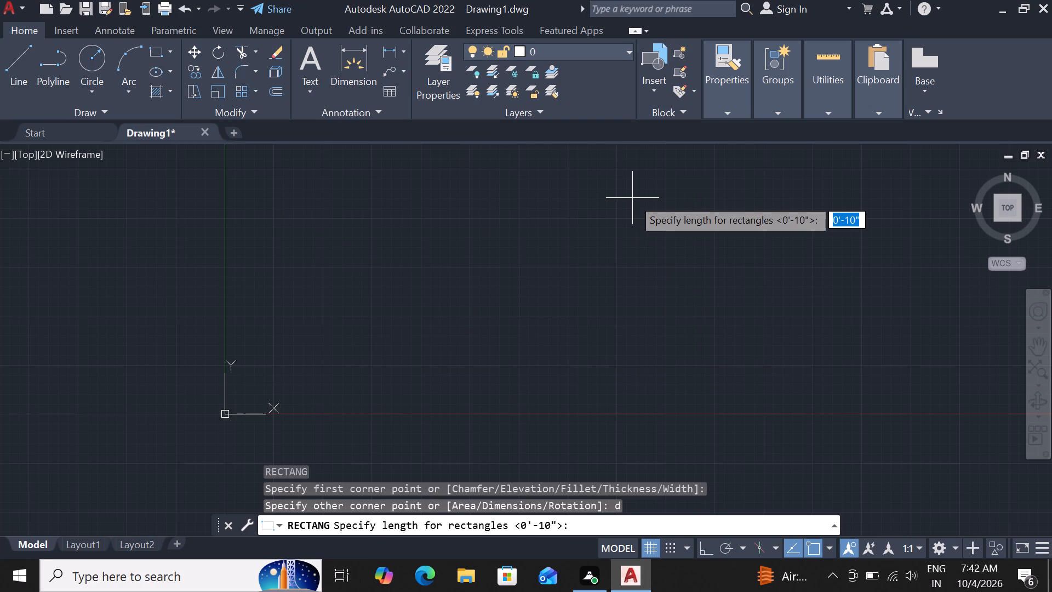
key("2")
key("6")
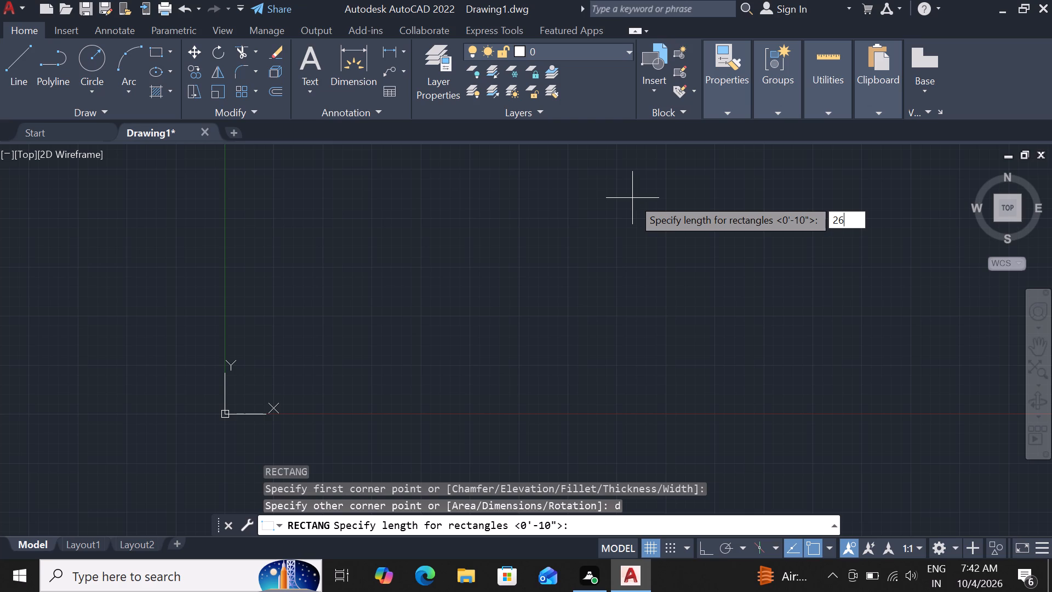
key("apostrophe")
key("2")
key("shift+quotedbl")
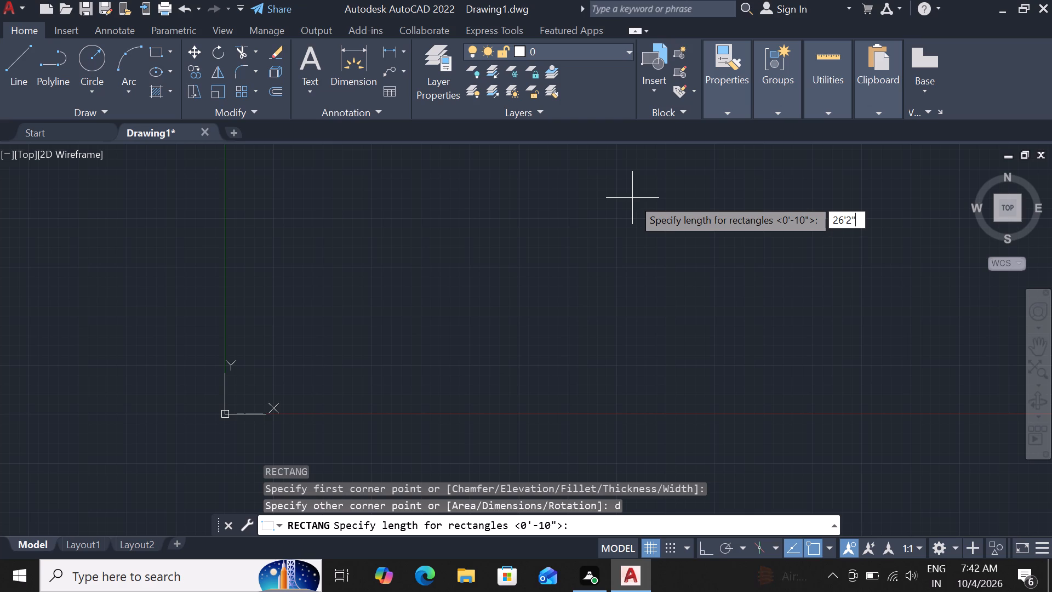
key("Return")
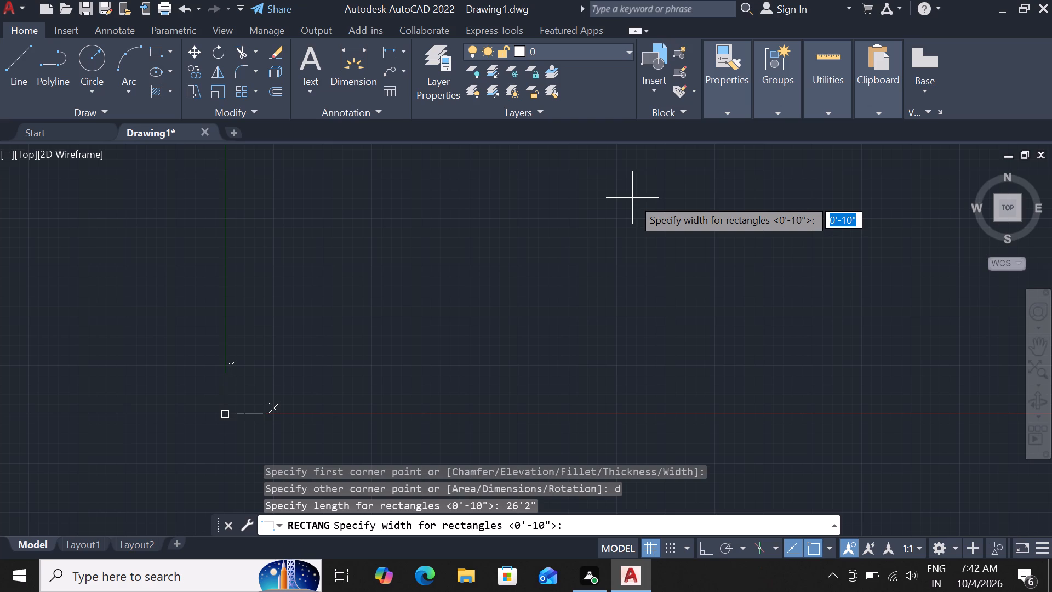
type("46'")
key("Return")
left_click(632, 198)
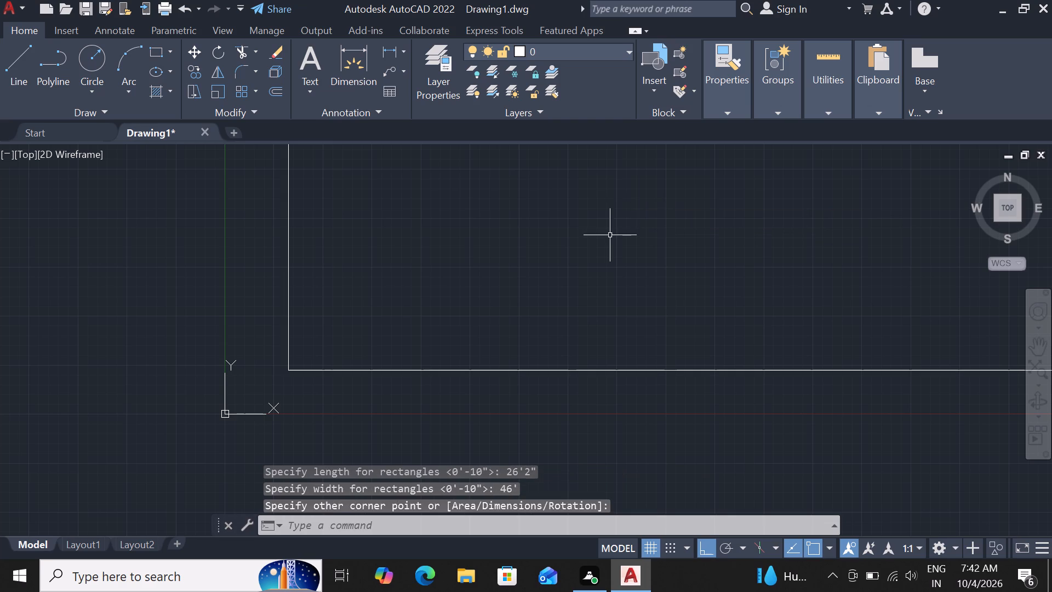
scroll(603, 249, "down", 6)
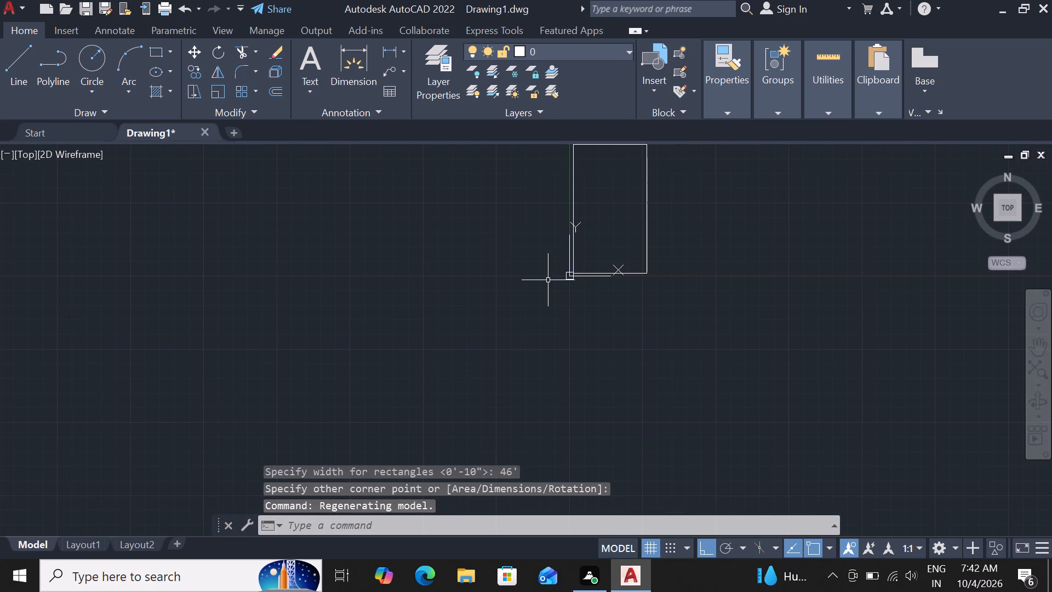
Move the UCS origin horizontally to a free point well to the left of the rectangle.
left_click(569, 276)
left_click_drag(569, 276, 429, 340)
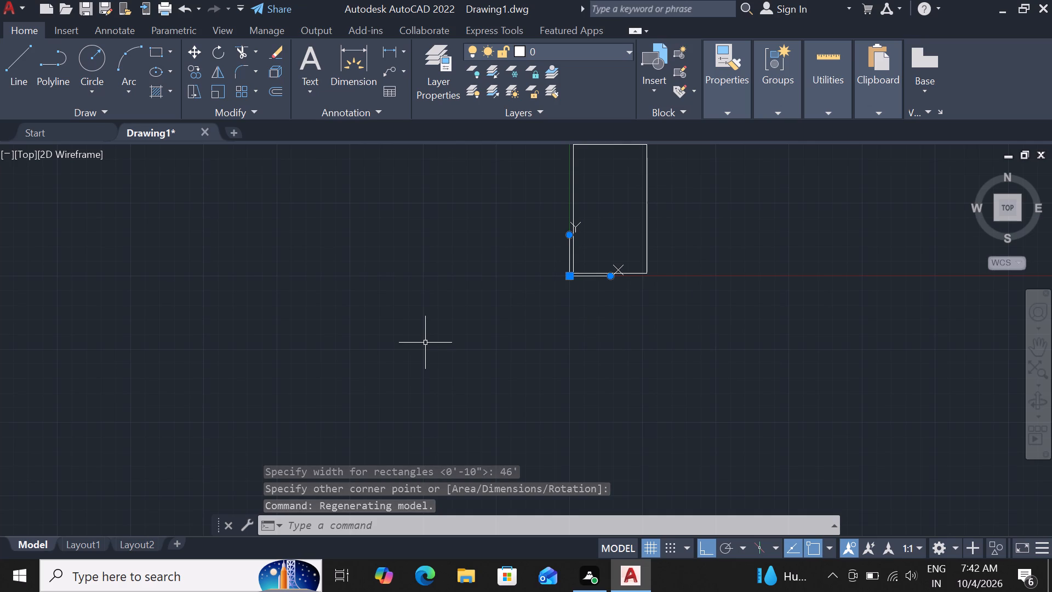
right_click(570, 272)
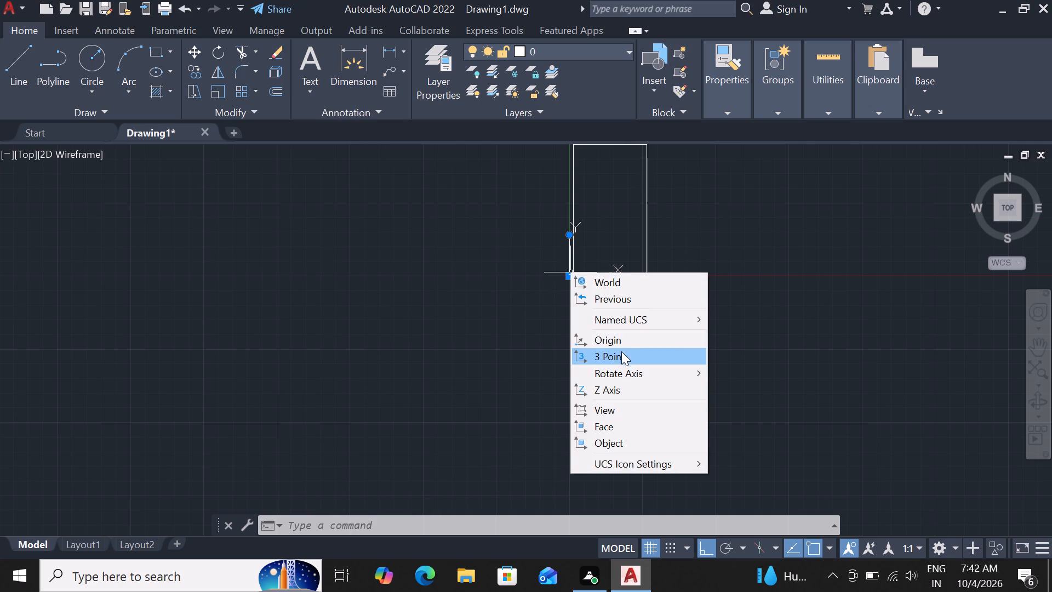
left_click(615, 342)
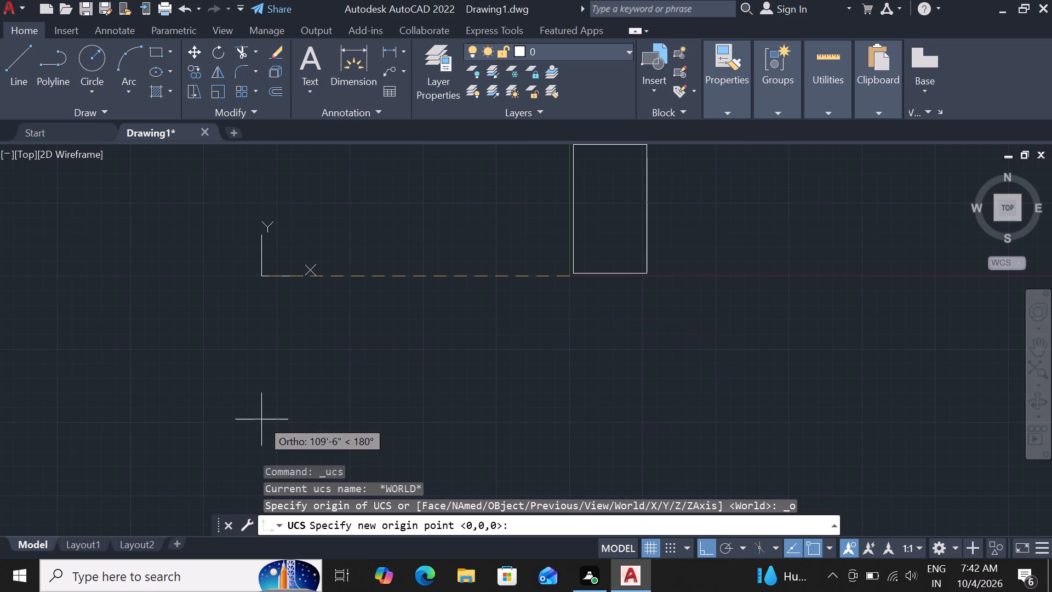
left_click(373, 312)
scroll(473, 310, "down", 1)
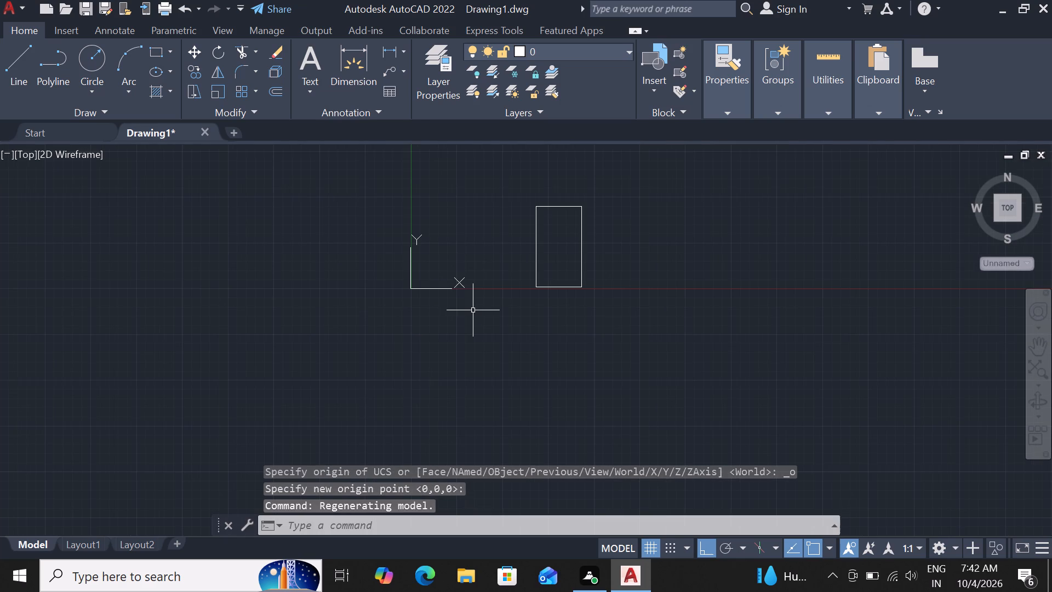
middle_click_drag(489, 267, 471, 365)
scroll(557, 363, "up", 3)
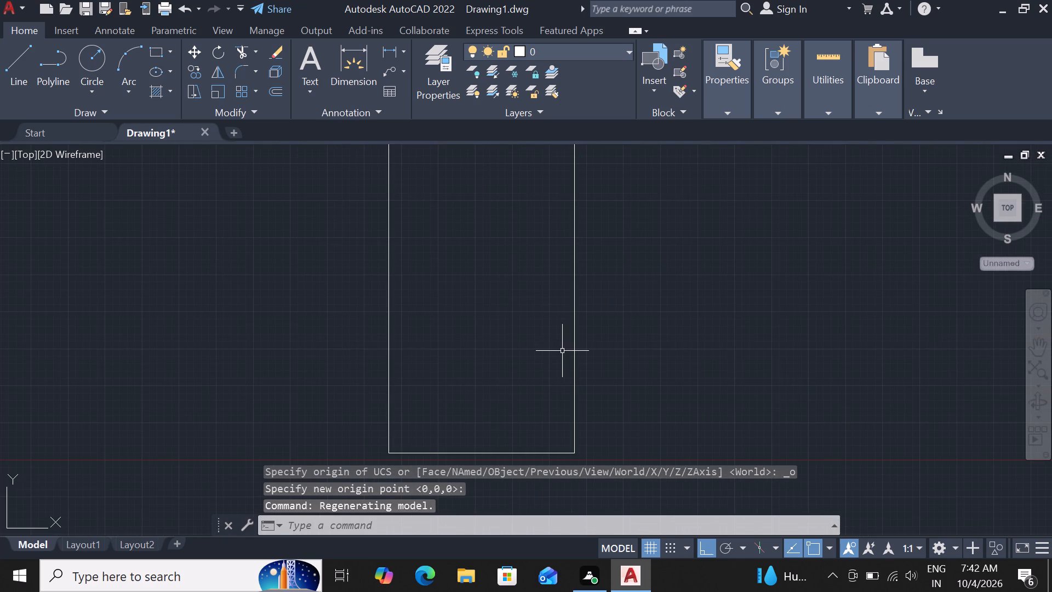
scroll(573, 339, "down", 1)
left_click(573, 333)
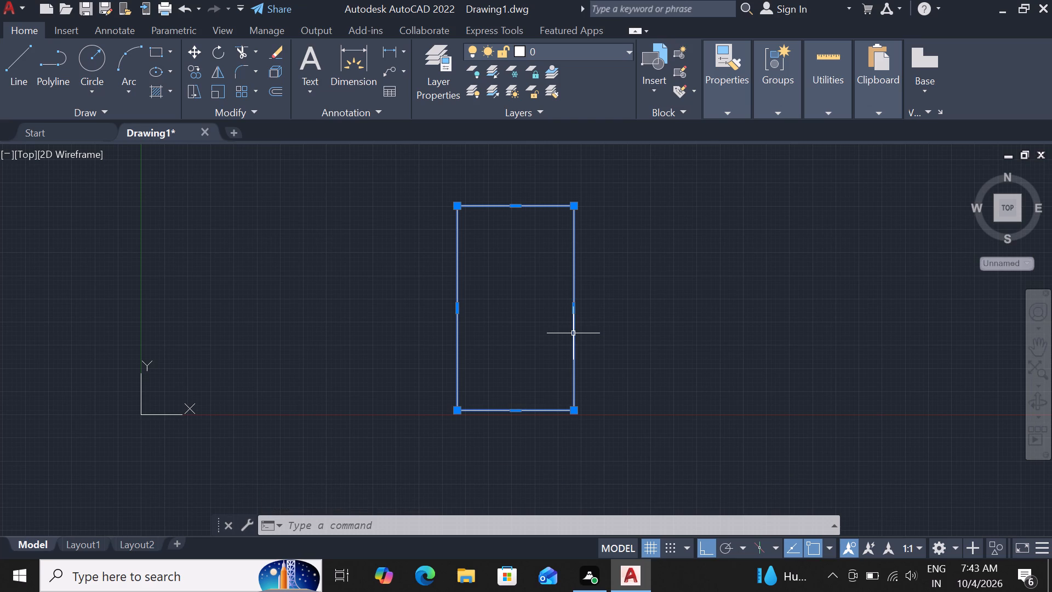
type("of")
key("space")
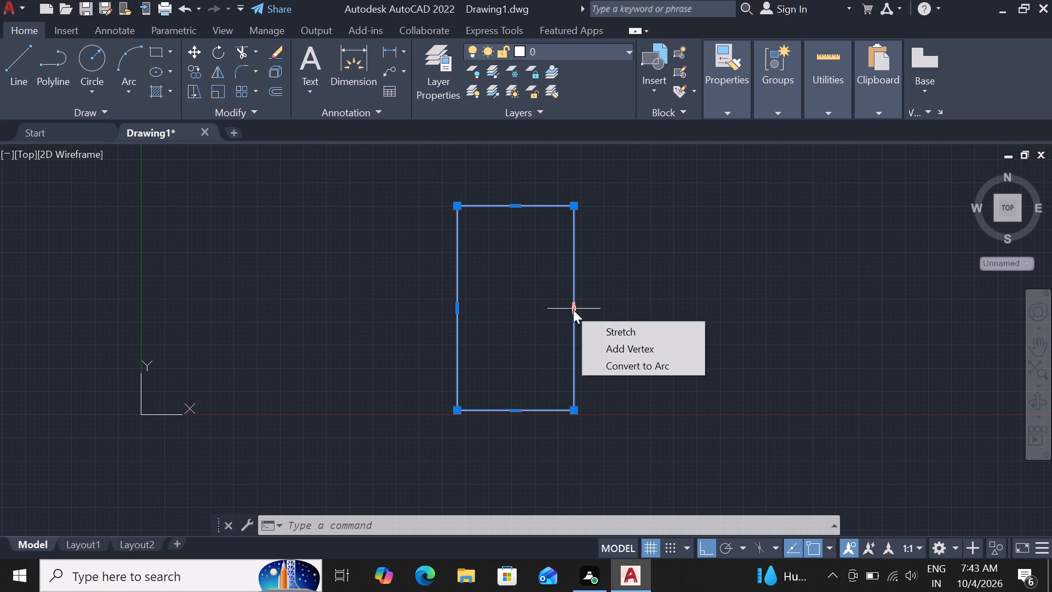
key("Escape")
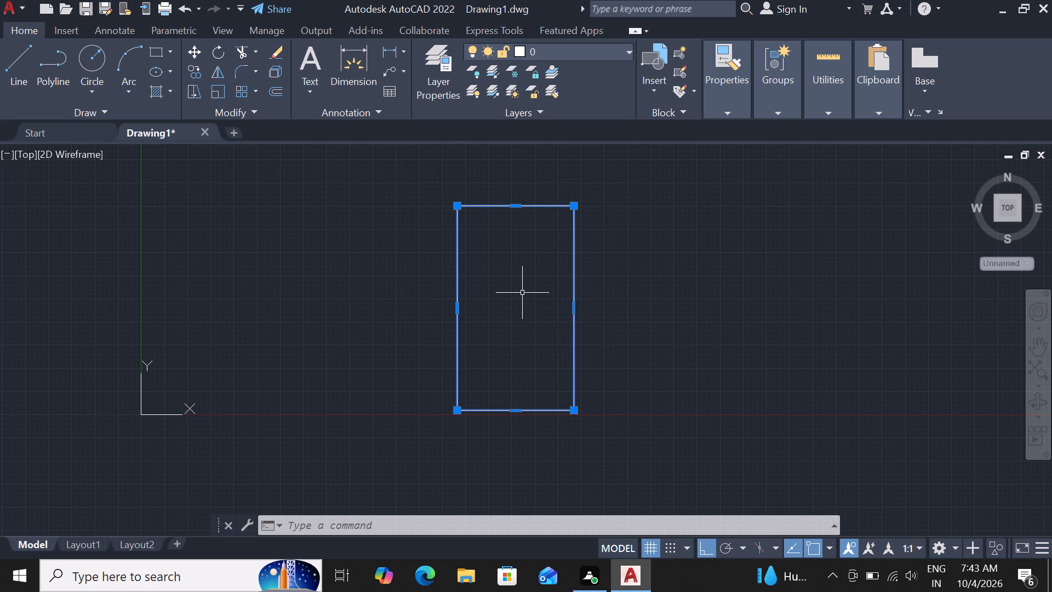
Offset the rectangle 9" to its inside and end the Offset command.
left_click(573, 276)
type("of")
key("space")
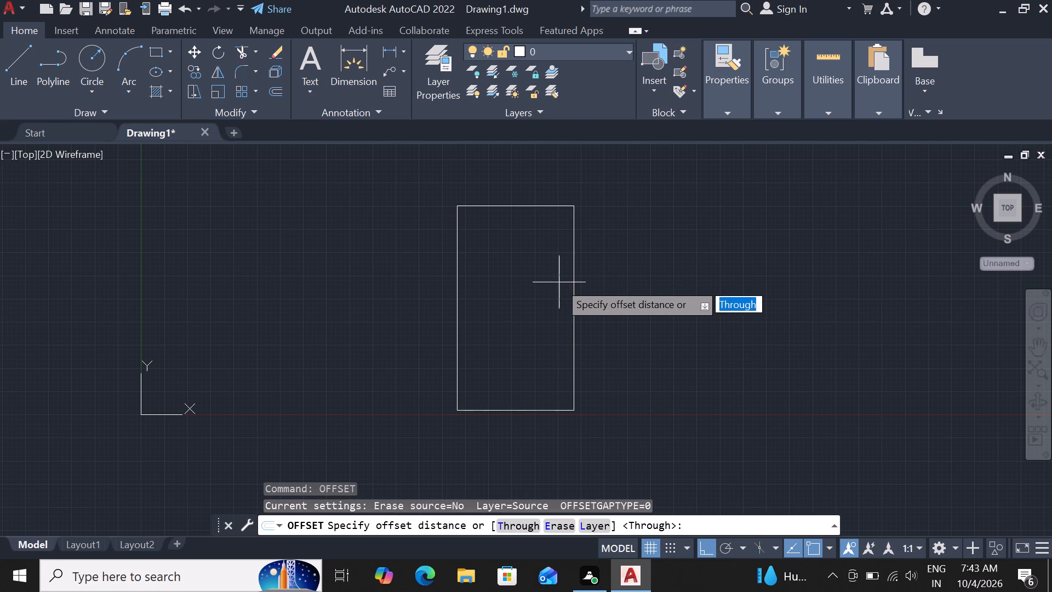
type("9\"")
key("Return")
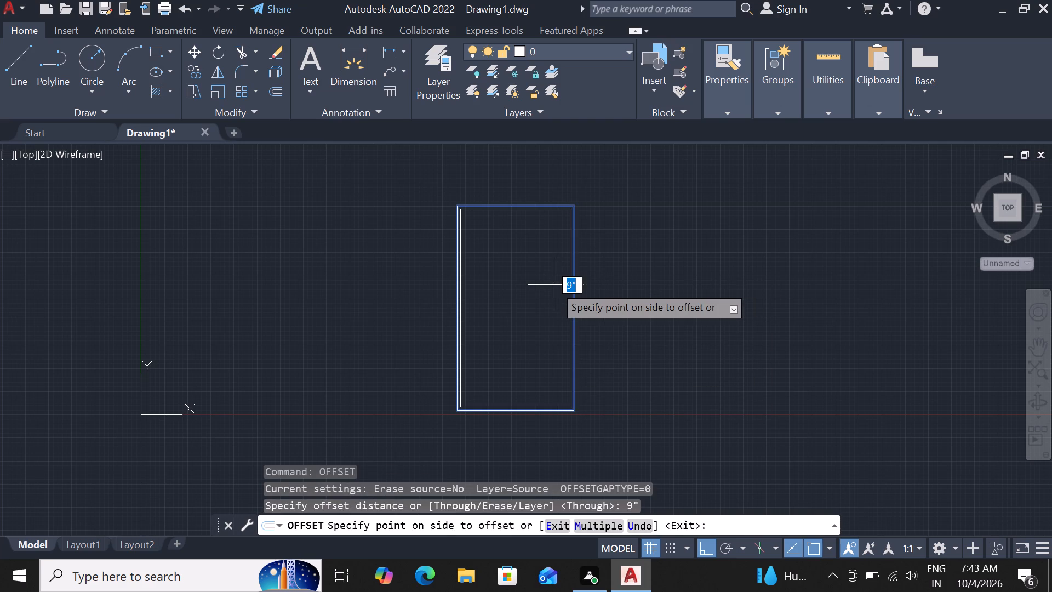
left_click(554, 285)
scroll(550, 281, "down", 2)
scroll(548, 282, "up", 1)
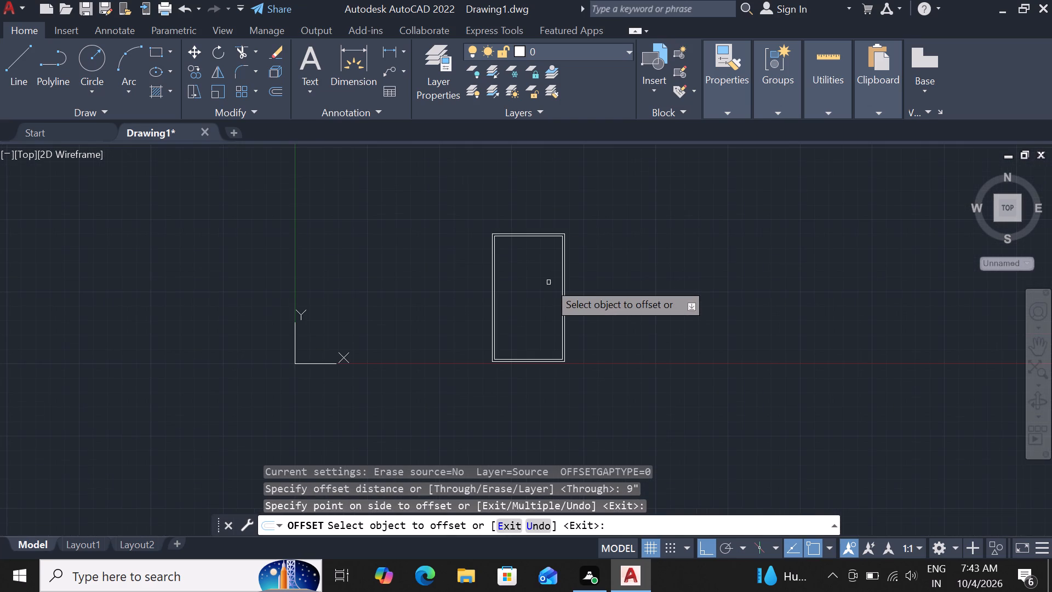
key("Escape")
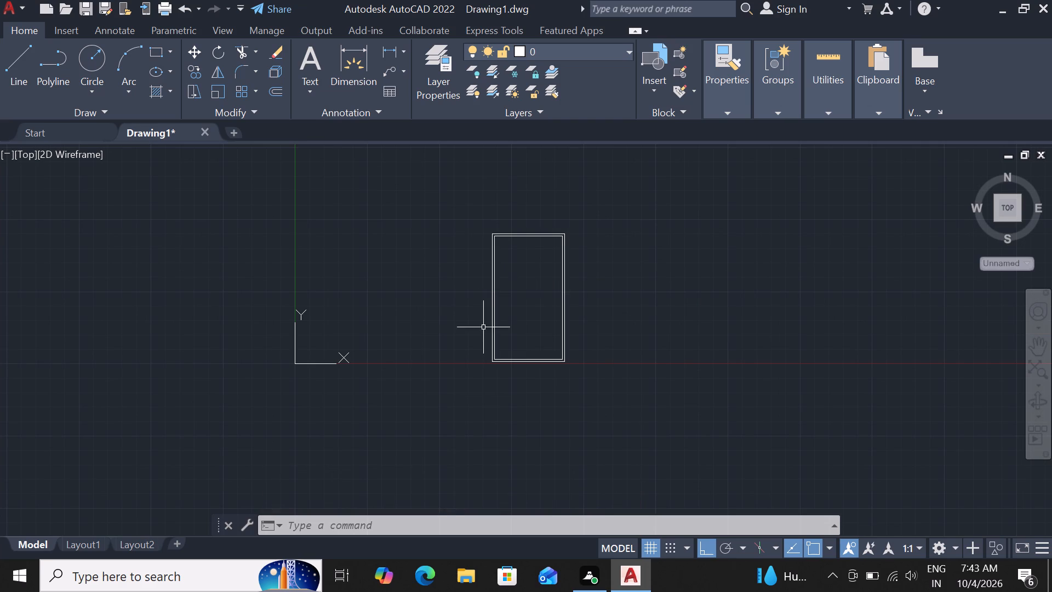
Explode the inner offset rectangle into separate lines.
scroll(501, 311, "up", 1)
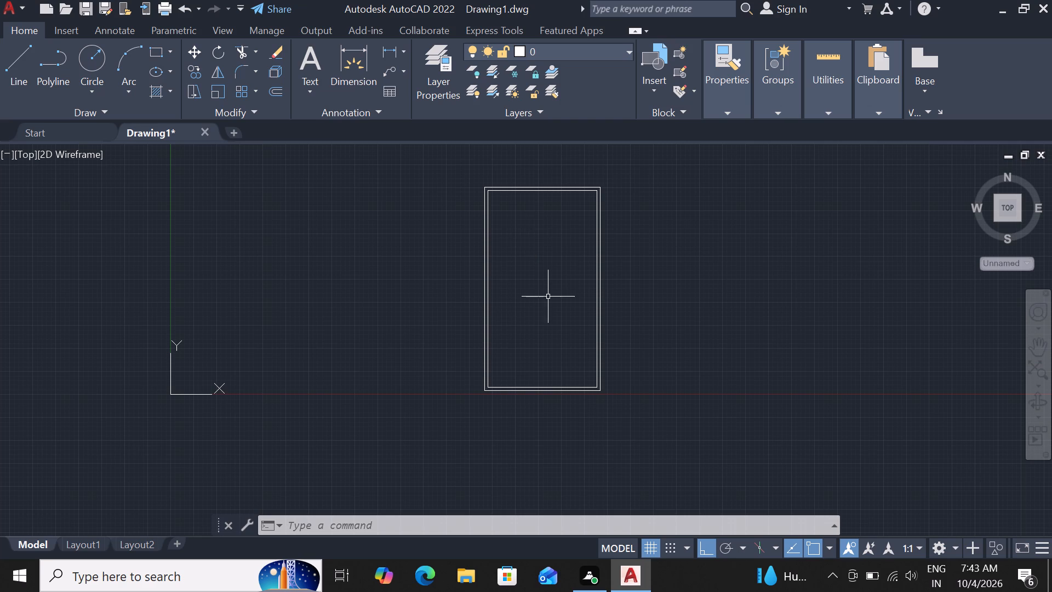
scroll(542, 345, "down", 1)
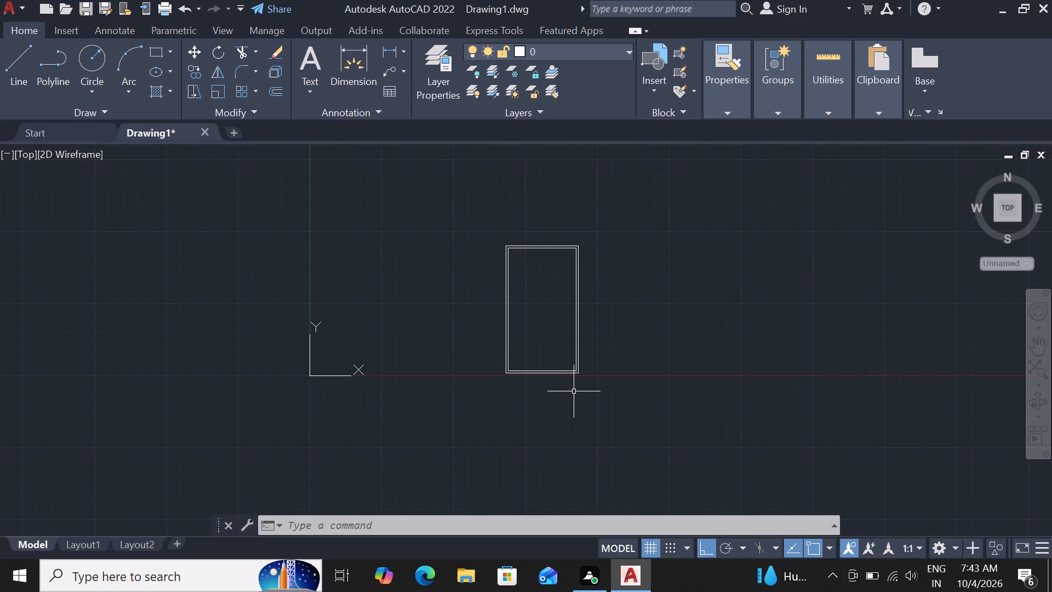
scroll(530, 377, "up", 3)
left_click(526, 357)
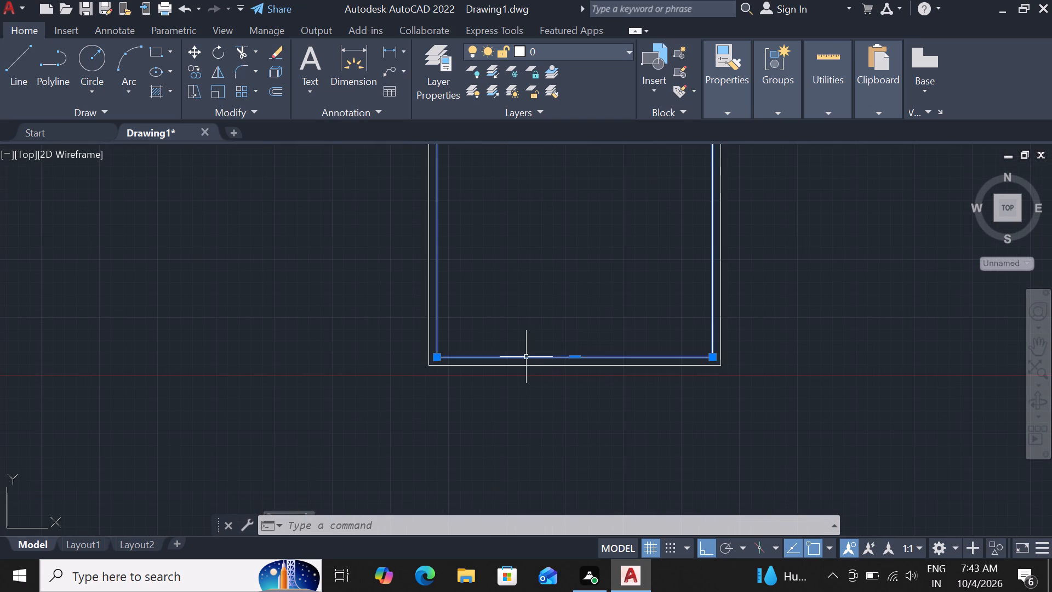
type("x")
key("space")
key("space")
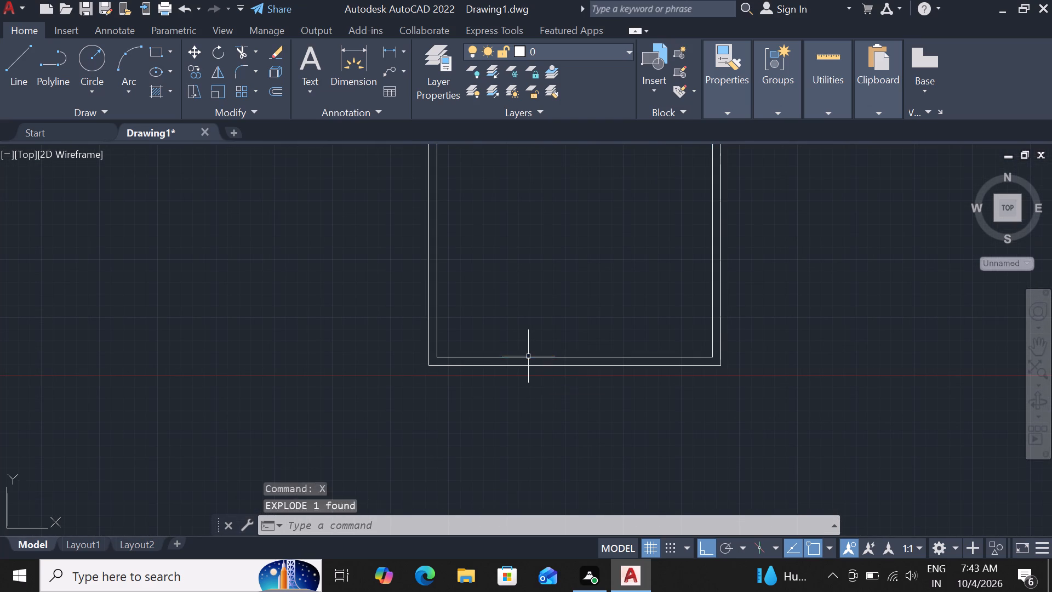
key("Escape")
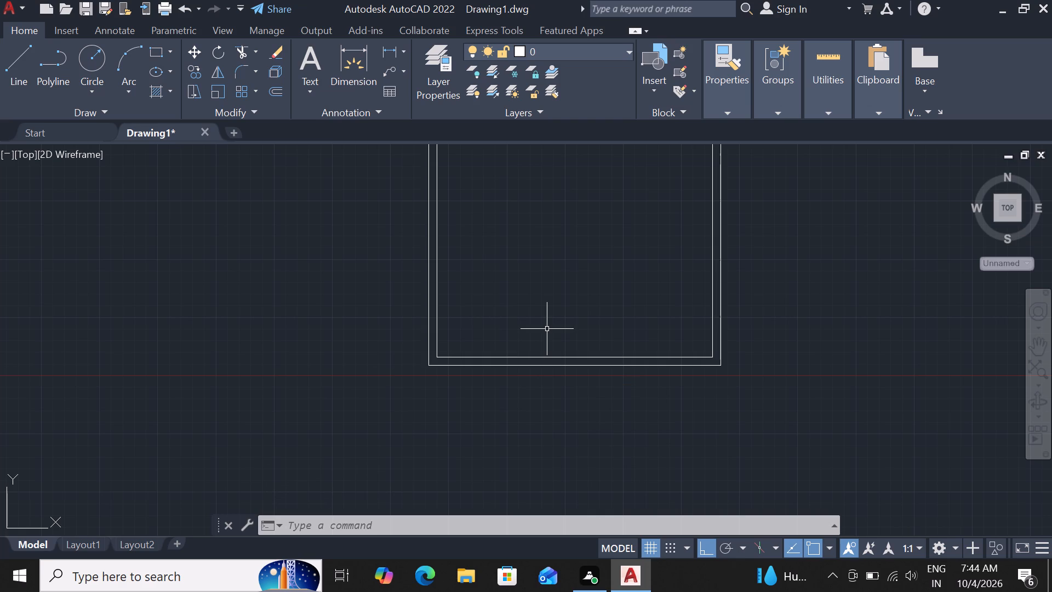
Undo all recent edits back to the state before the 26'2" by 46' rectangle was drawn.
key("ctrl+z")
key("ctrl+z")
key("ctrl+z")
key("ctrl+z")
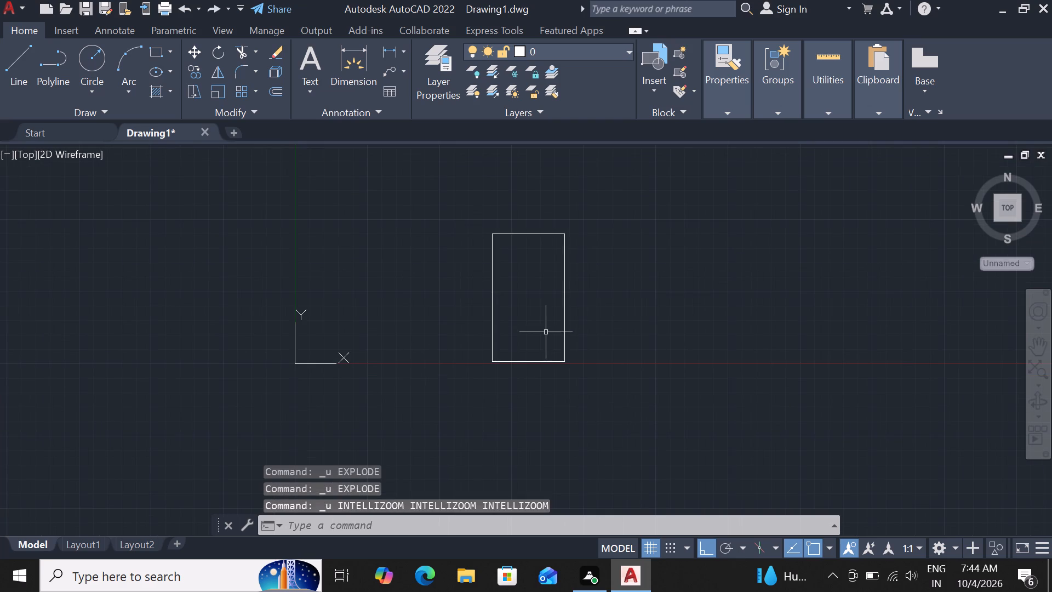
key("ctrl+z")
key("ctrl+z")
key("ctrl+z")
key("ctrl+z")
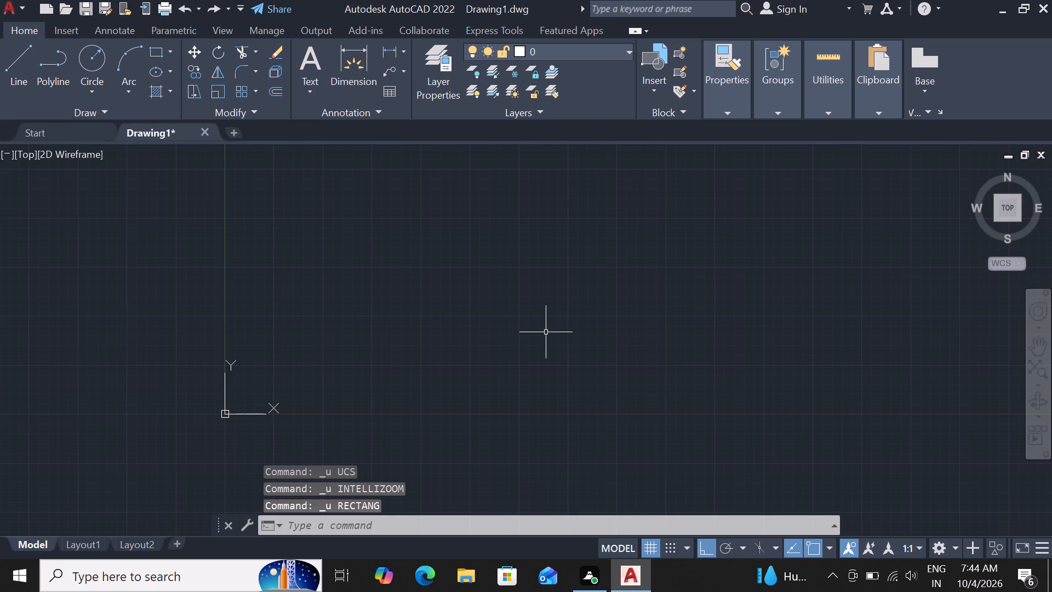
Draw a rectangle 30'3" long and 46' wide by its dimensions, with its lower-left corner at about 1'-6", 4".
scroll(516, 357, "down", 2)
scroll(494, 359, "up", 3)
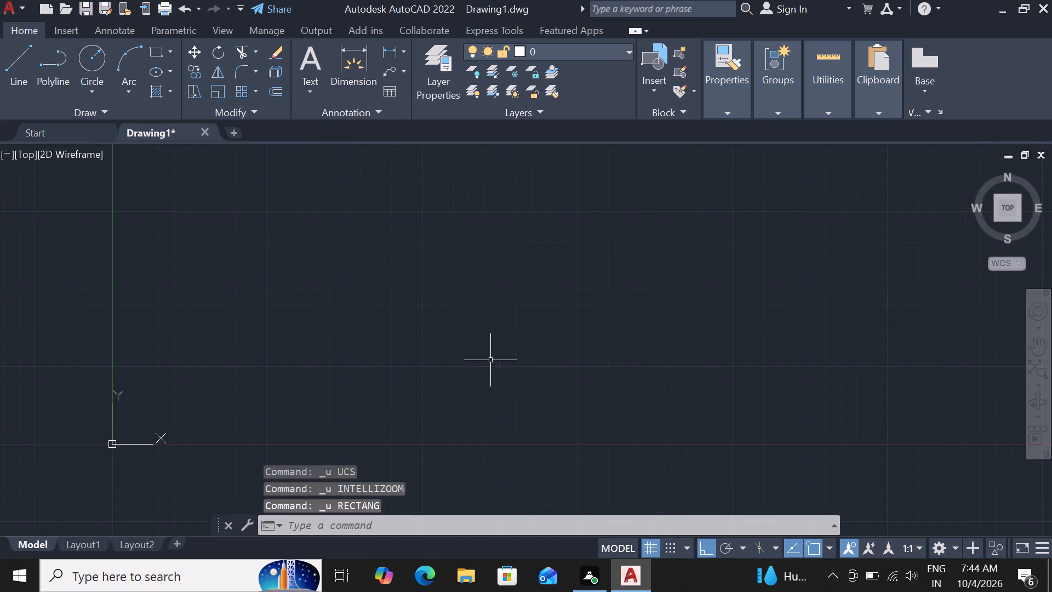
type("rec")
key("space")
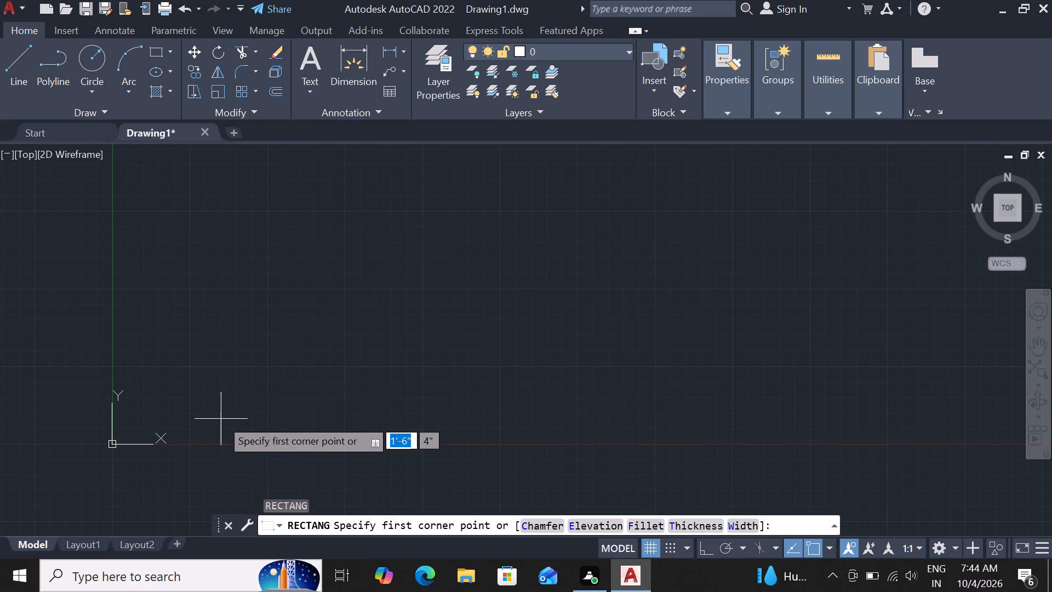
left_click(221, 419)
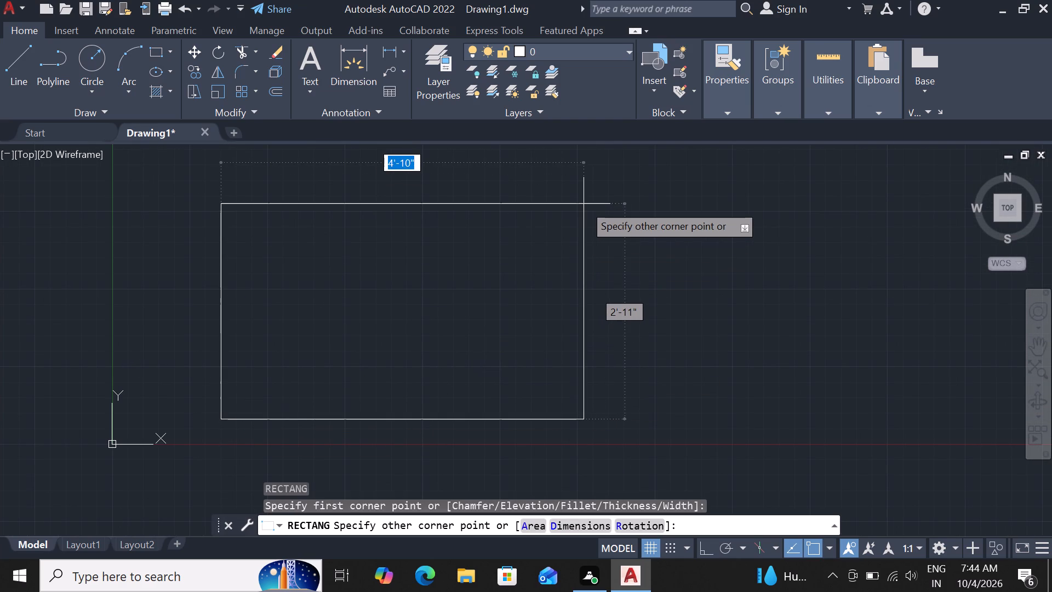
type("d")
key("space")
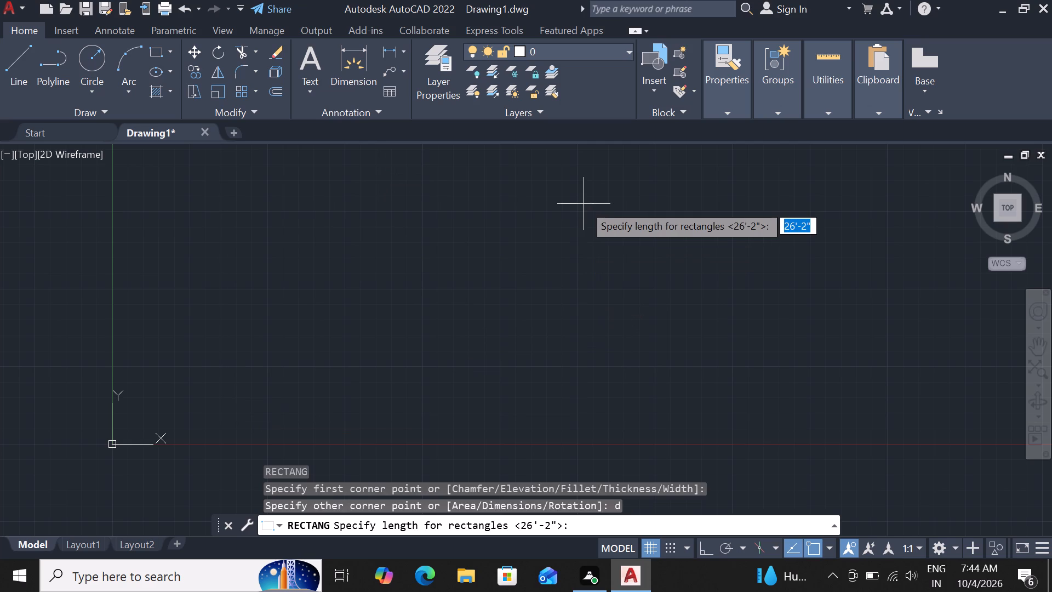
type("30")
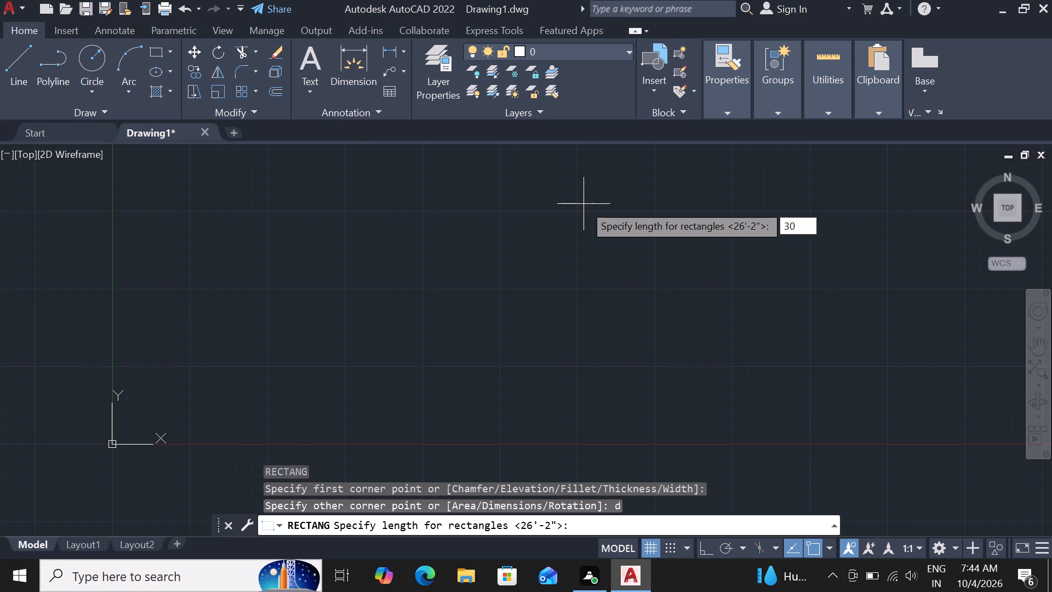
key("apostrophe")
key("3")
key("shift+quotedbl")
key("Return")
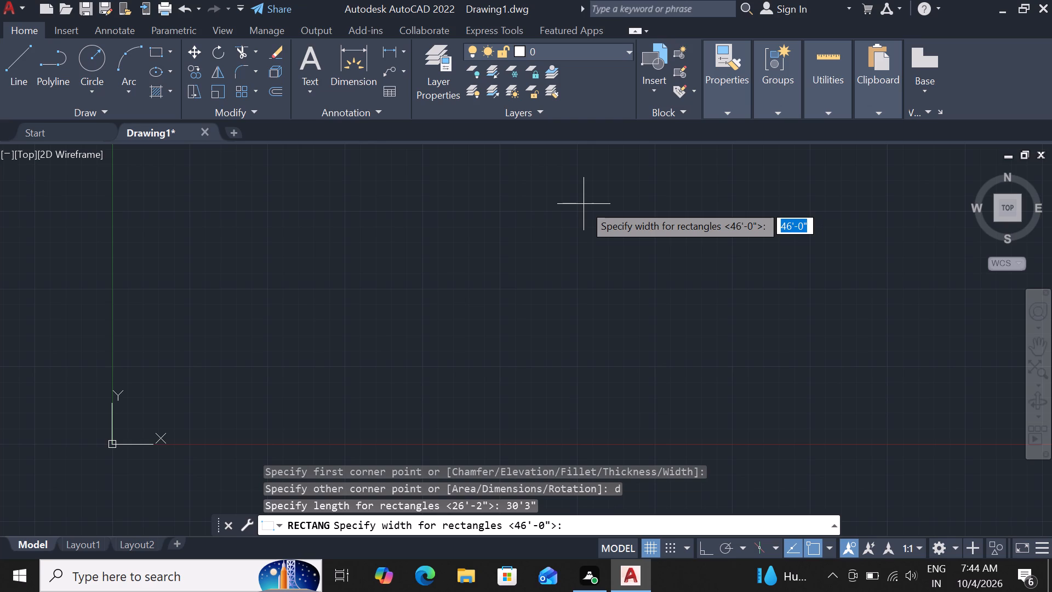
key("Return")
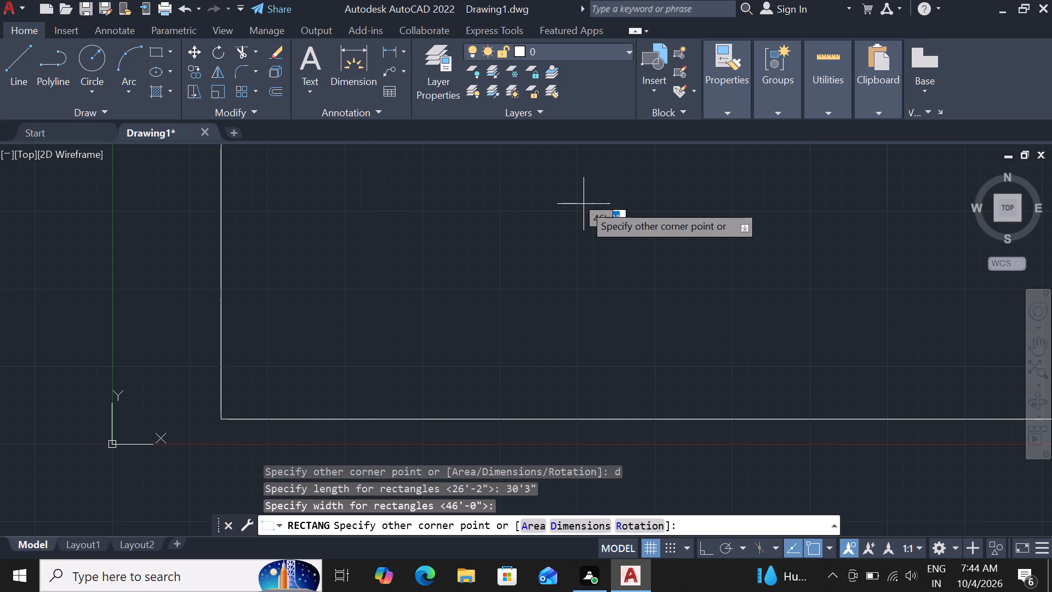
left_click(584, 204)
Offset the 30'3" by 46' rectangle 9" to its inside and end the Offset command.
scroll(545, 249, "down", 5)
middle_click_drag(521, 267, 488, 321)
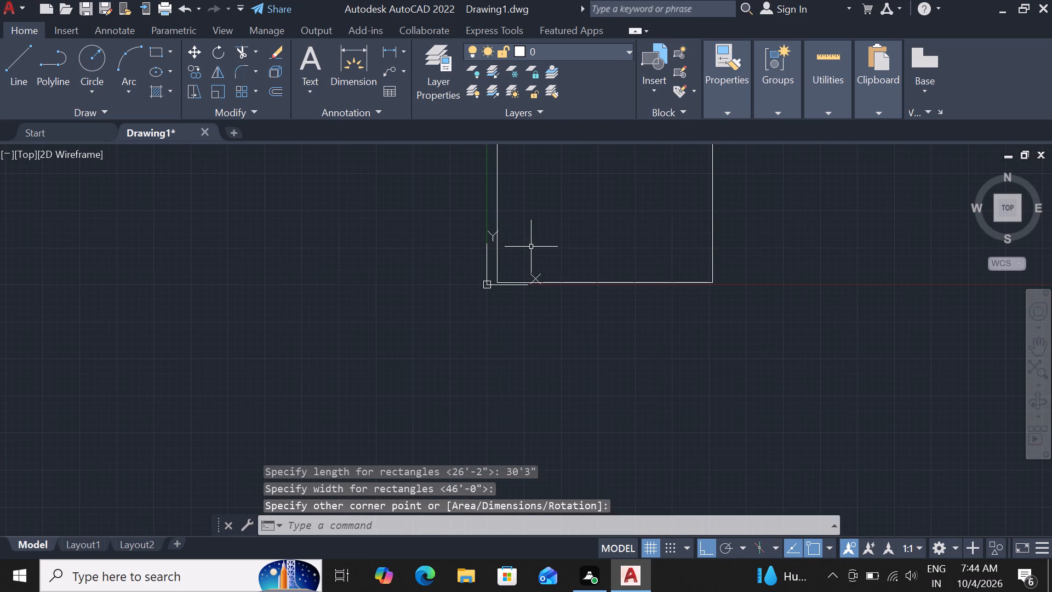
middle_click_drag(488, 321, 405, 462)
scroll(453, 379, "up", 1)
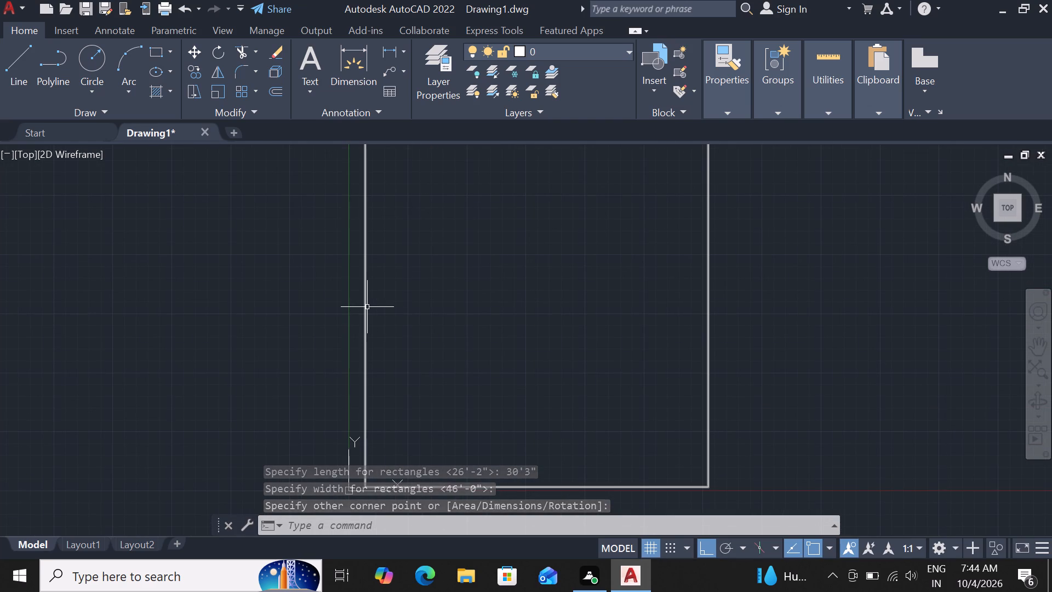
key("Escape")
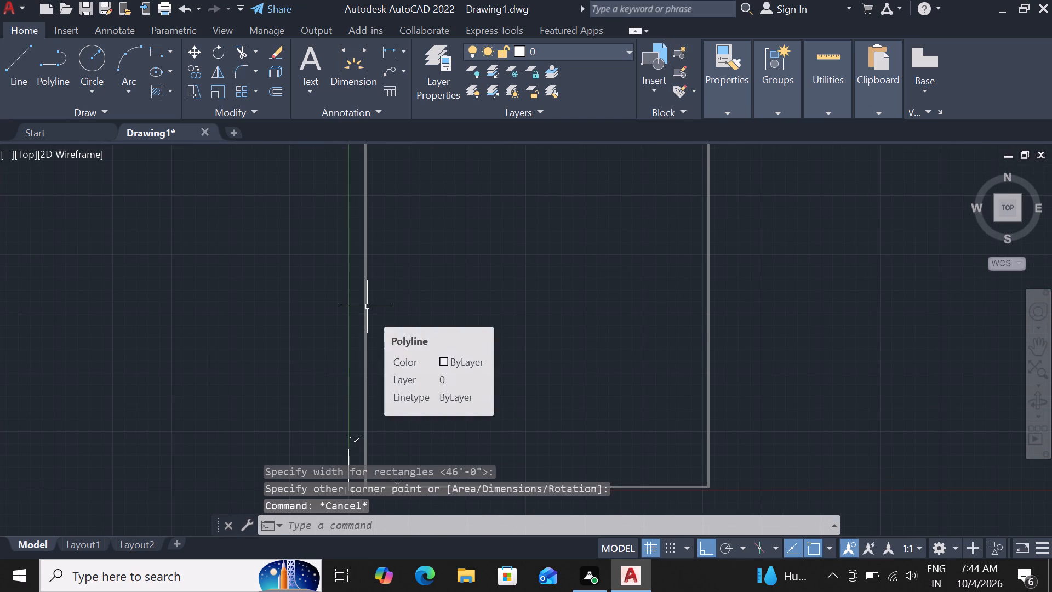
key("Escape")
key("Escape")
key("Escape")
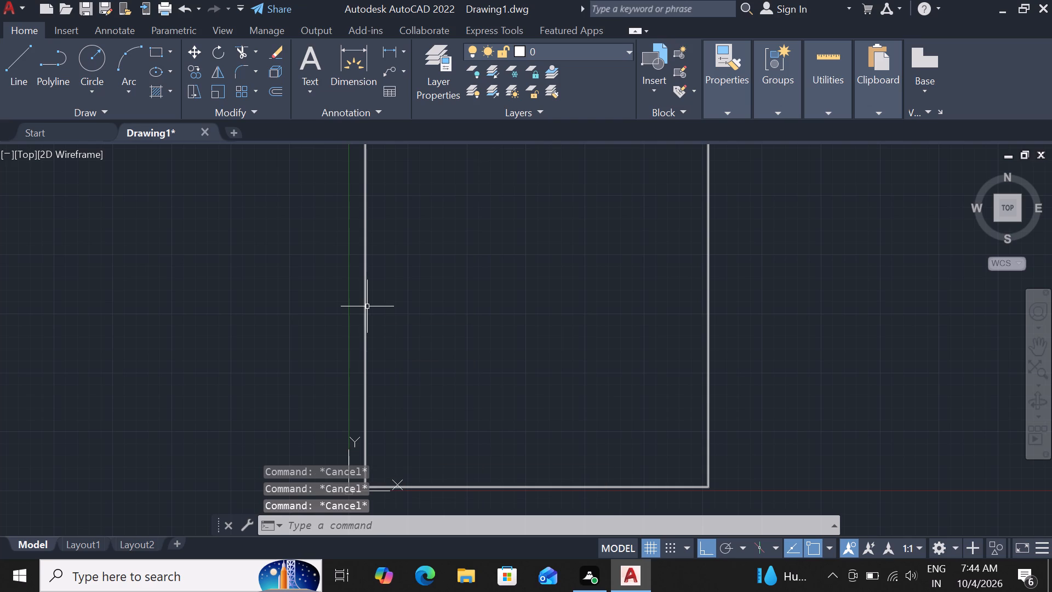
key("Escape")
left_click(367, 312)
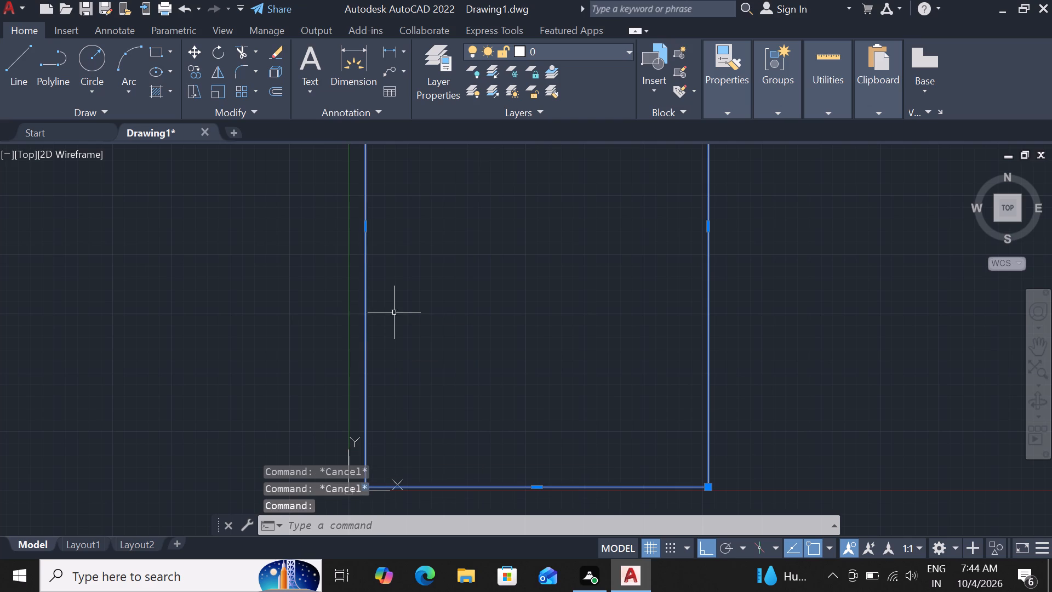
type("of")
key("space")
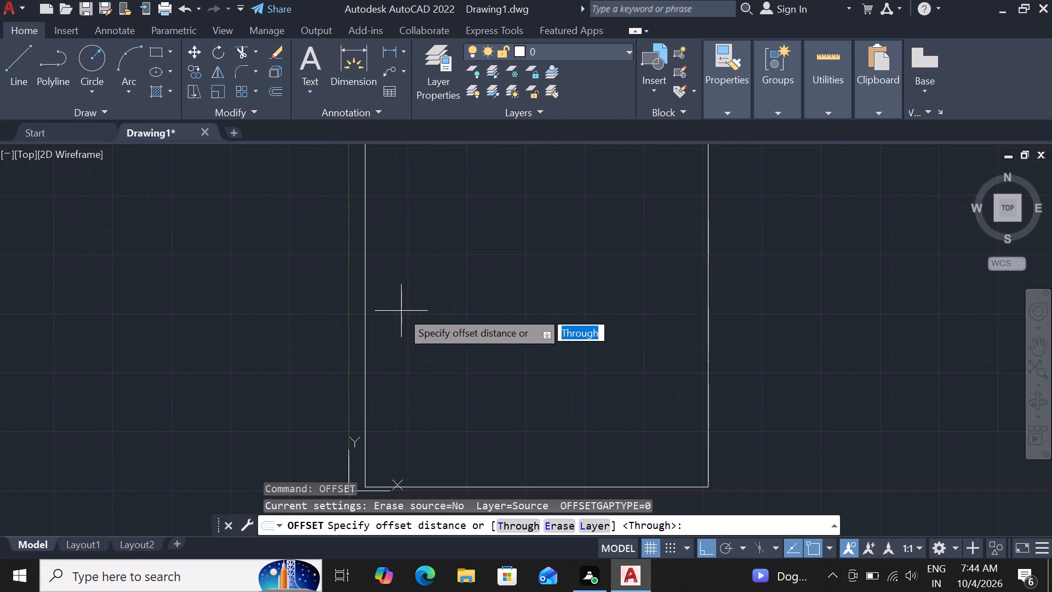
type("9\"")
key("Return")
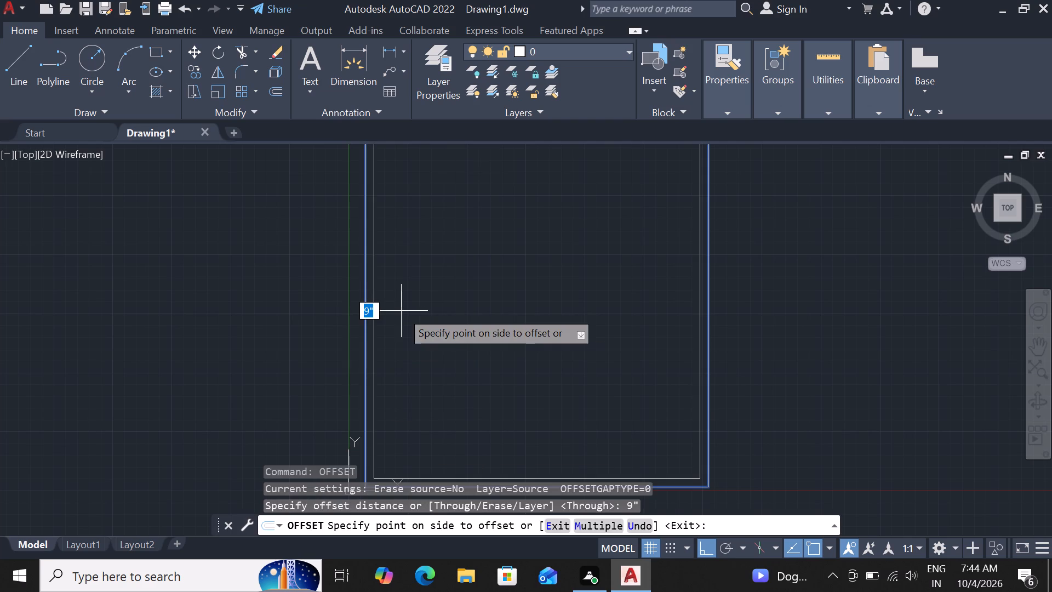
left_click(434, 283)
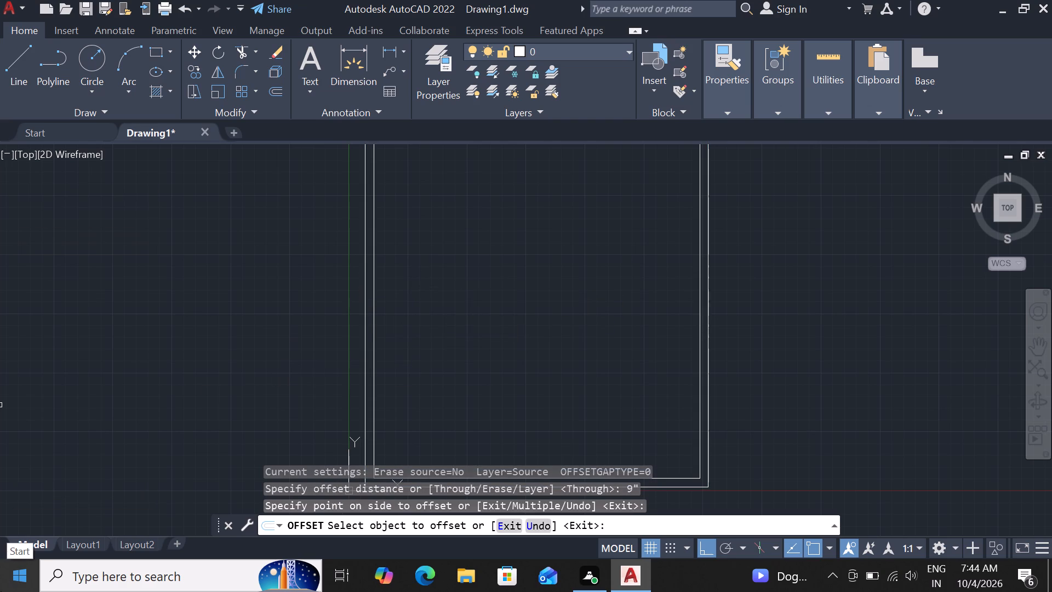
scroll(714, 31, "up", 1)
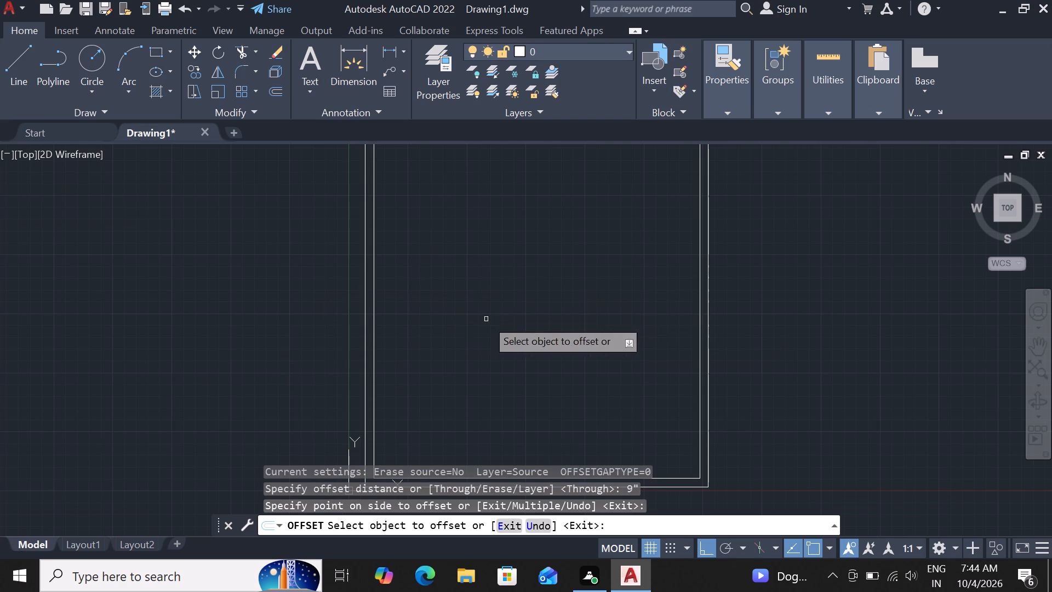
key("Escape")
scroll(470, 354, "down", 2)
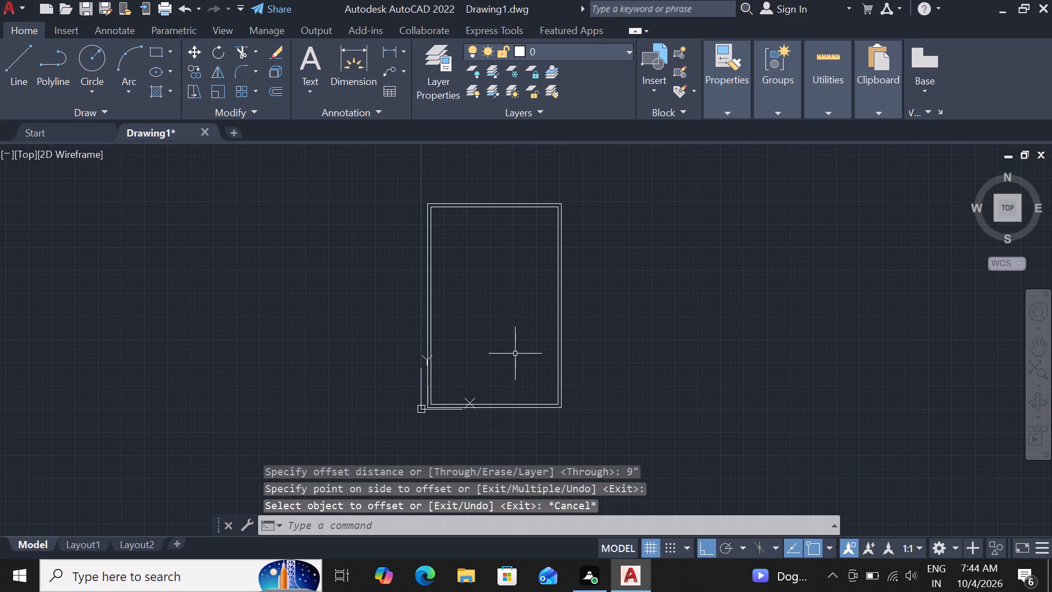
key("Escape")
key("Escape")
Explode the inner offset rectangle into separate lines.
scroll(594, 339, "up", 1)
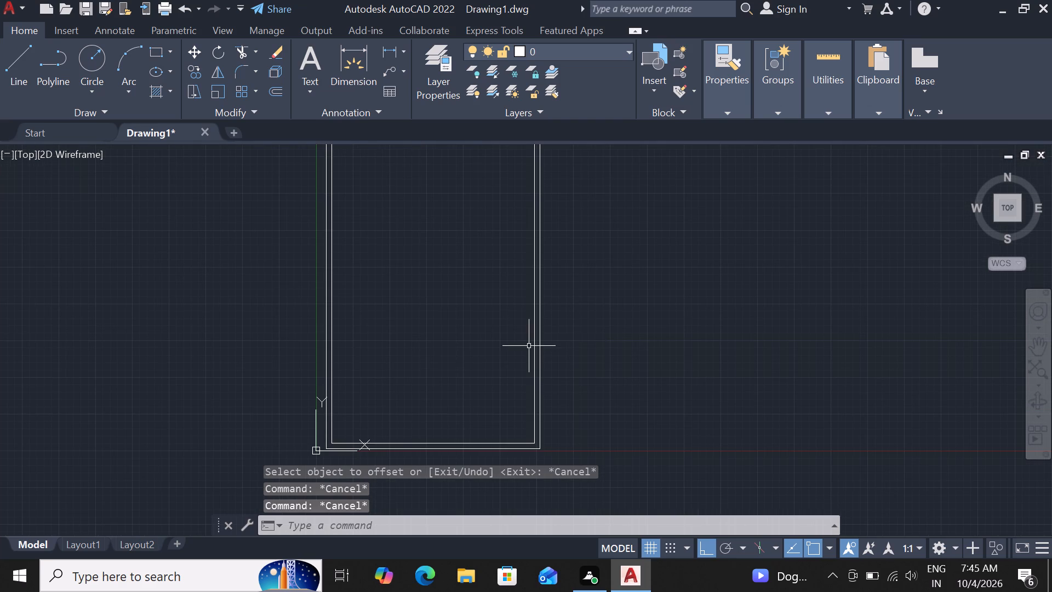
left_click(533, 339)
type("x")
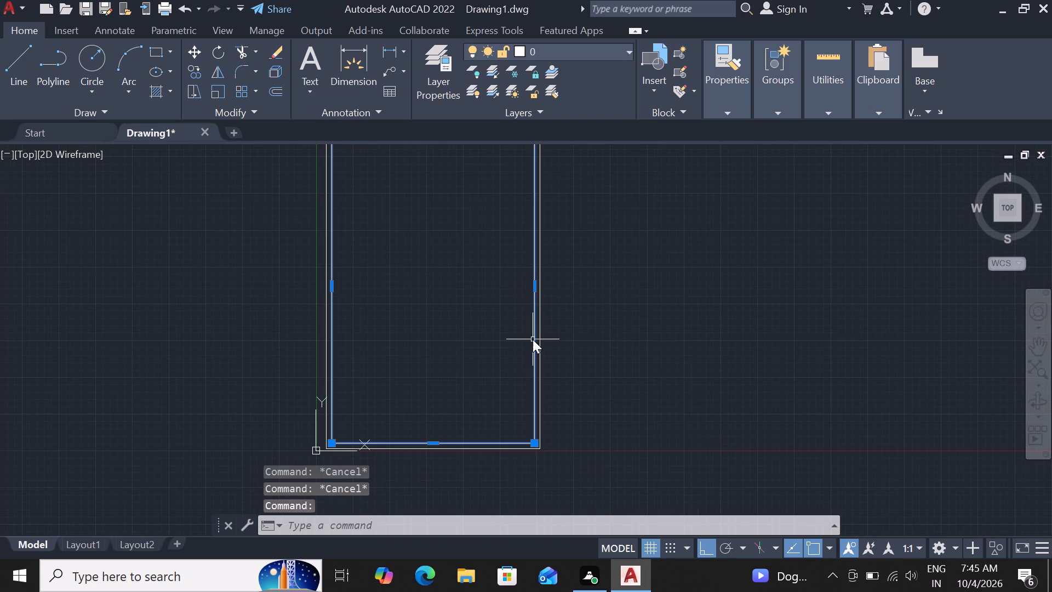
key("space")
key("space")
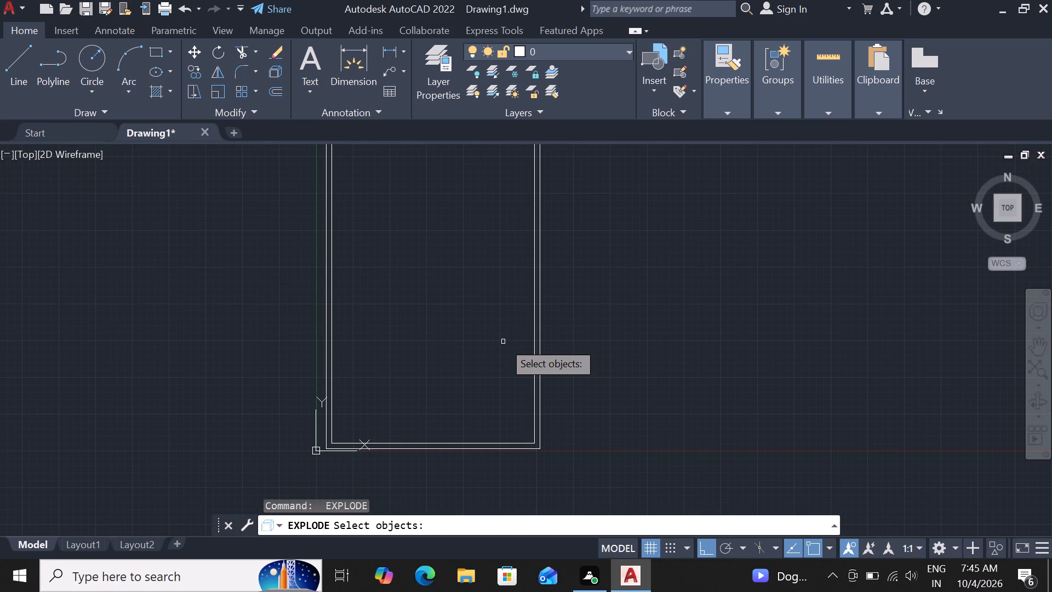
key("Escape")
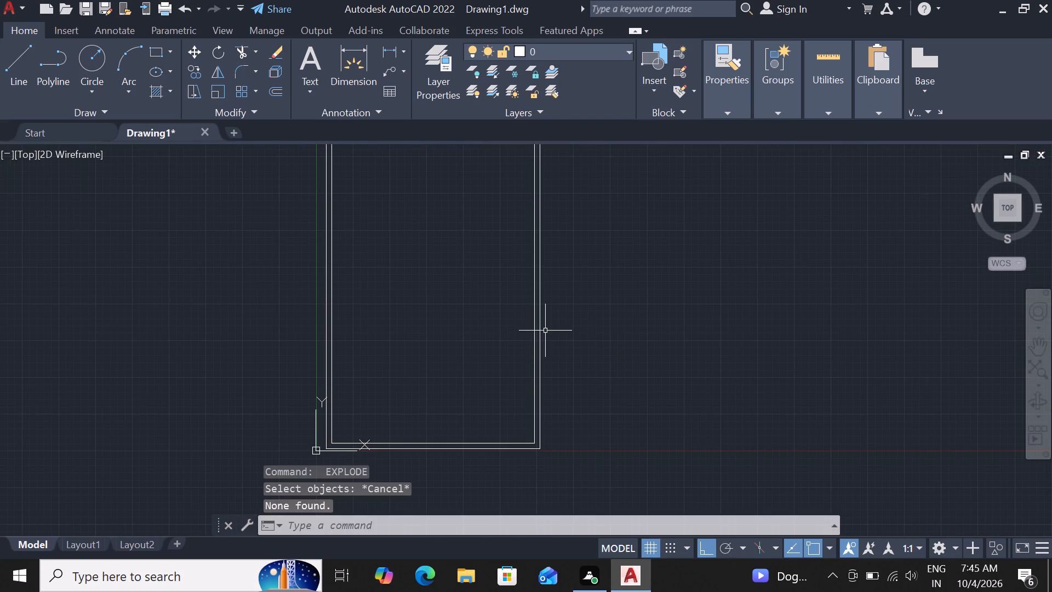
Offset the top line of the inner outline 7' downward into the plan and end the Offset command.
left_click(535, 343)
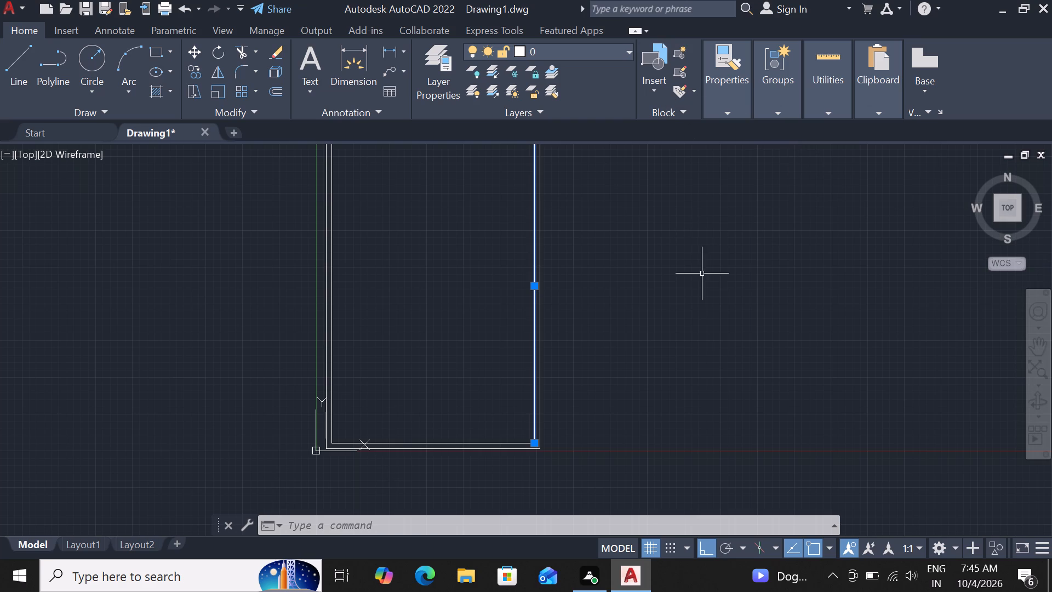
scroll(441, 337, "down", 1)
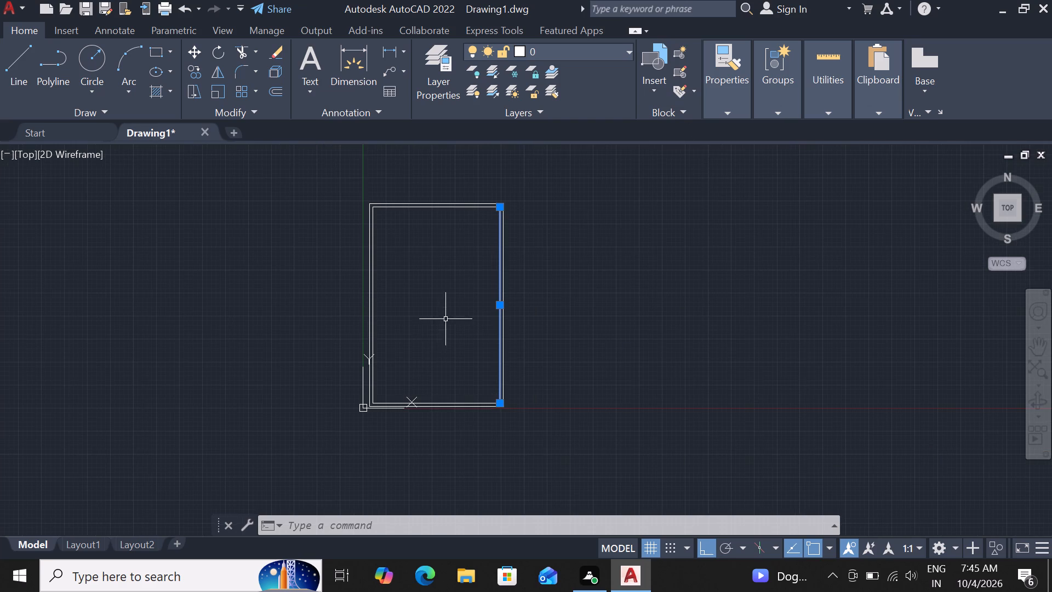
middle_click_drag(445, 319, 437, 392)
scroll(437, 392, "up", 1)
scroll(454, 236, "up", 1)
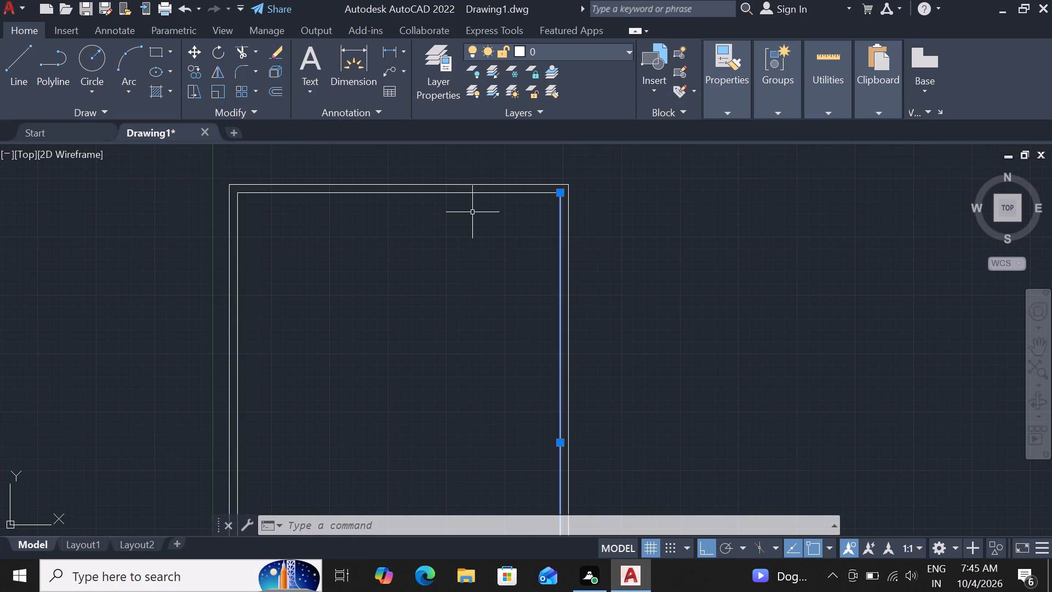
left_click(481, 195)
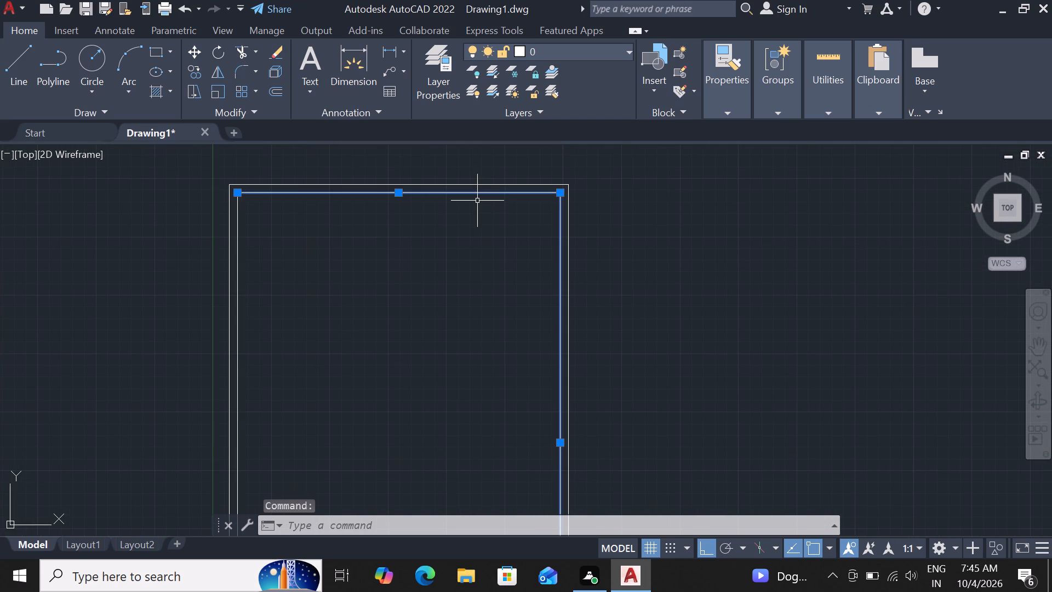
key("Escape")
left_click(482, 192)
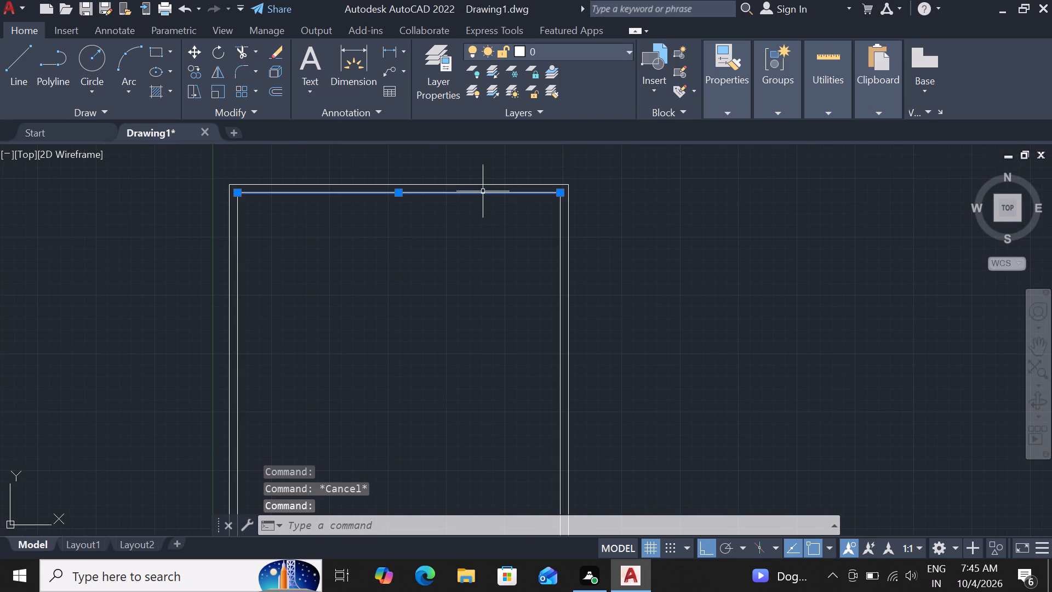
type("of")
key("space")
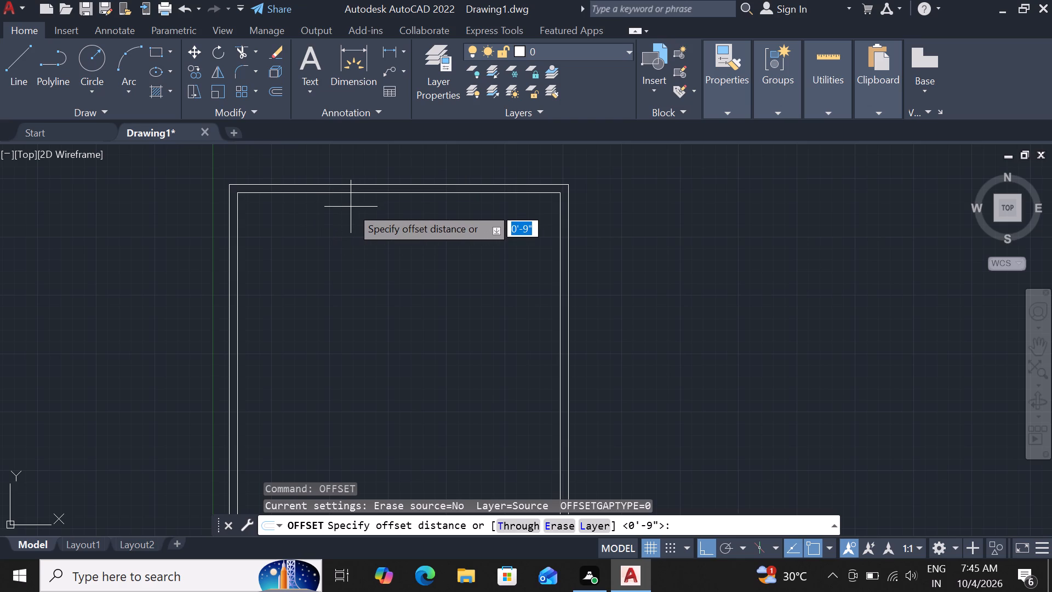
type("7'")
key("Return")
left_click(352, 242)
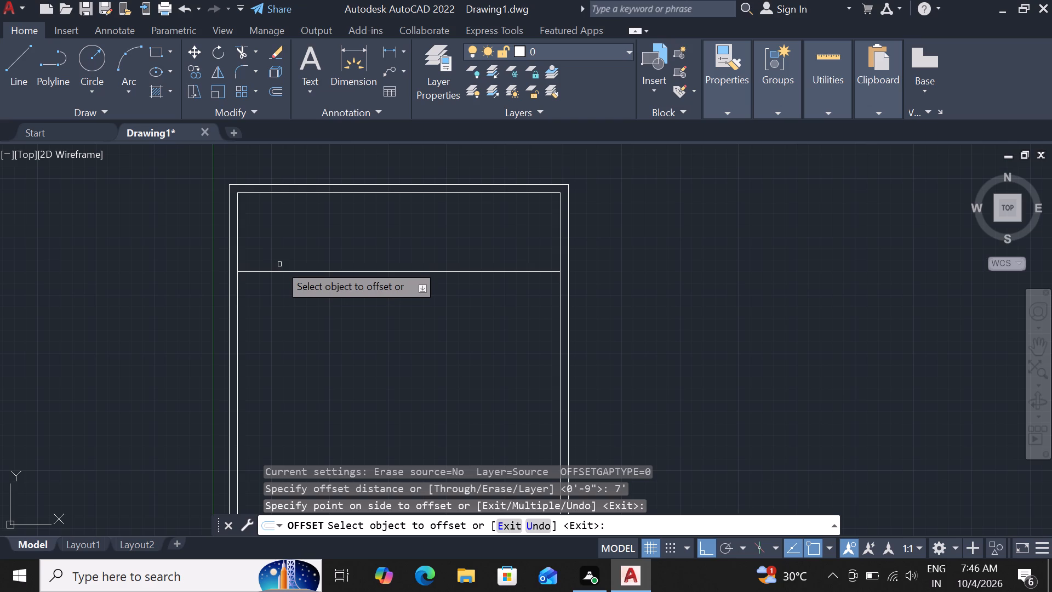
key("Escape")
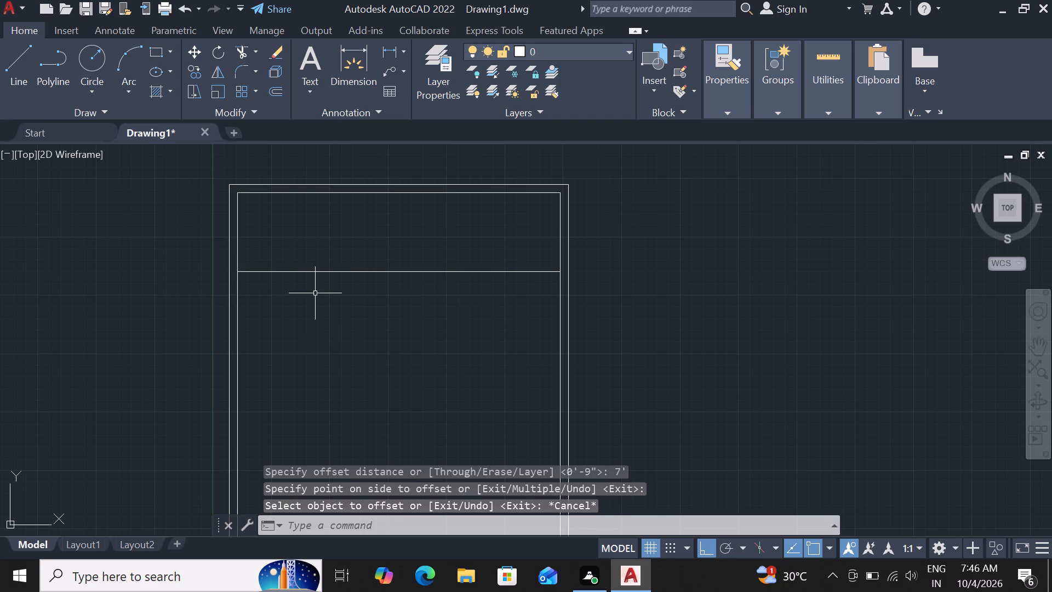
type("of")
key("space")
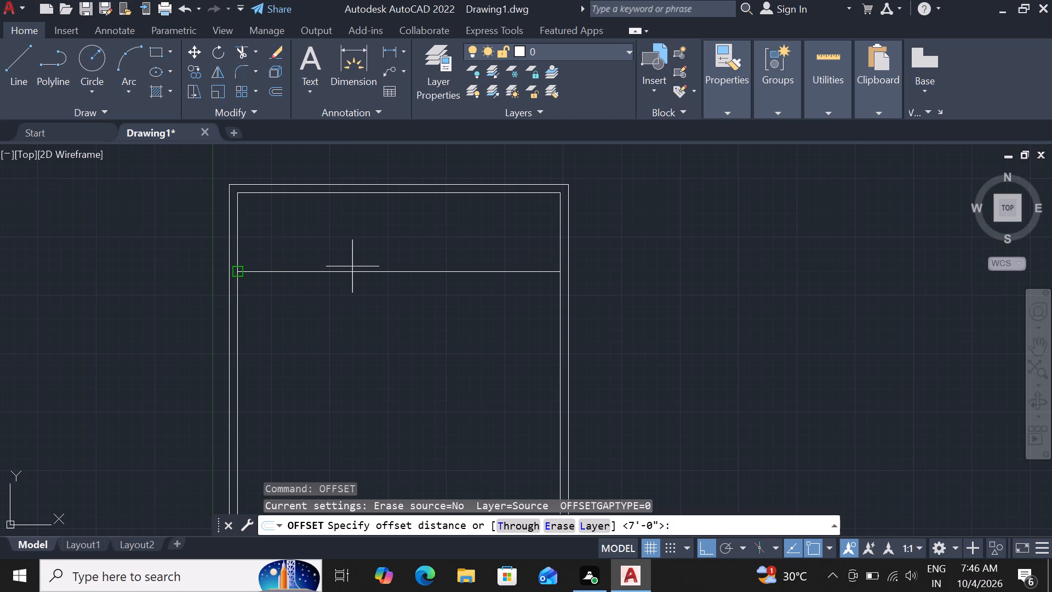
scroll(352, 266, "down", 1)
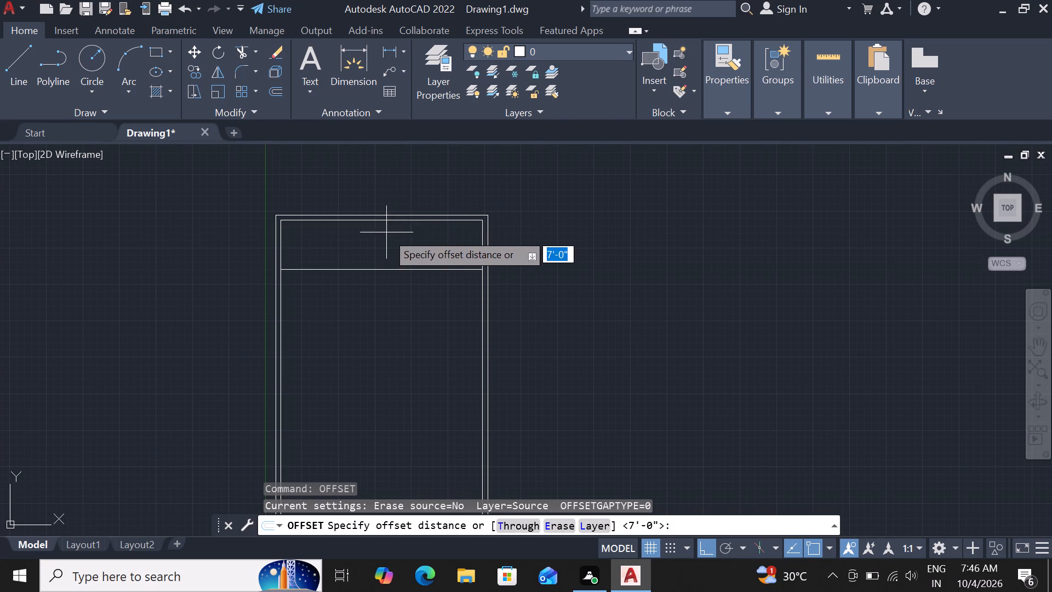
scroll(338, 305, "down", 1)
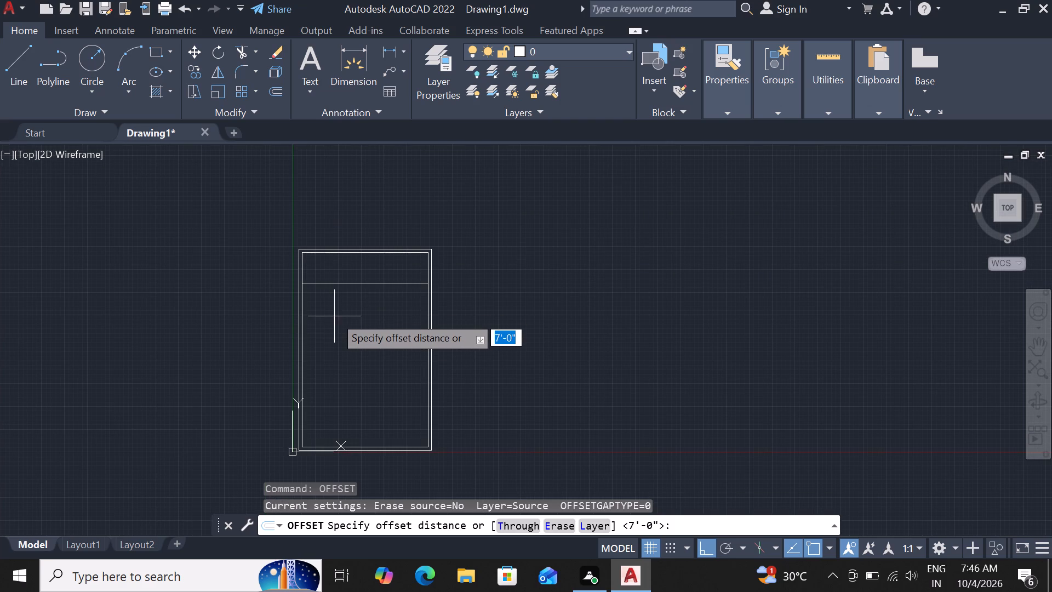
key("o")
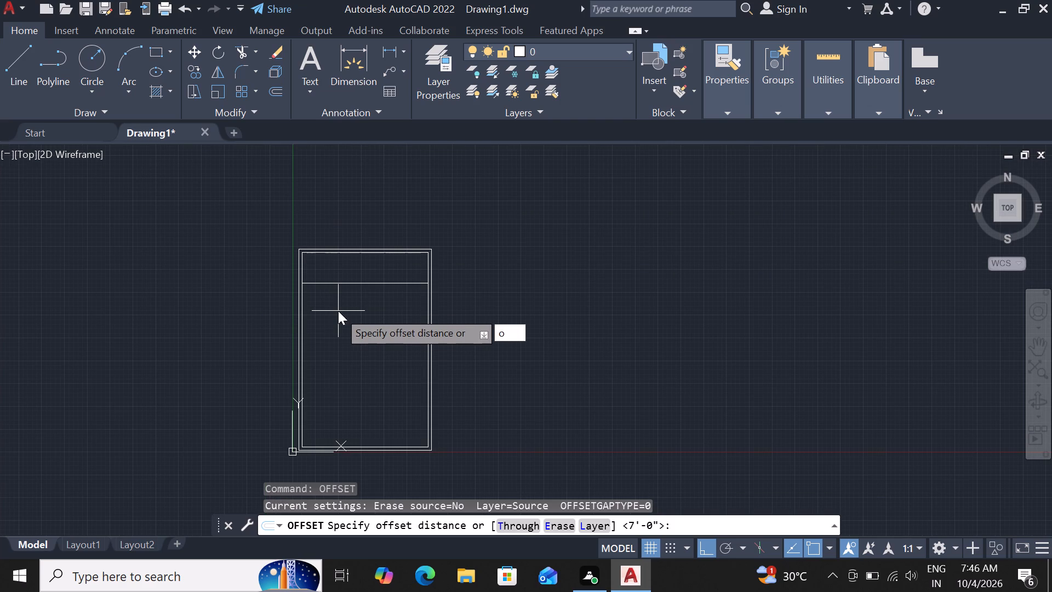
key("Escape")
Offset the new horizontal partition line 6" downward to form the wall's thickness.
key("o")
type("f")
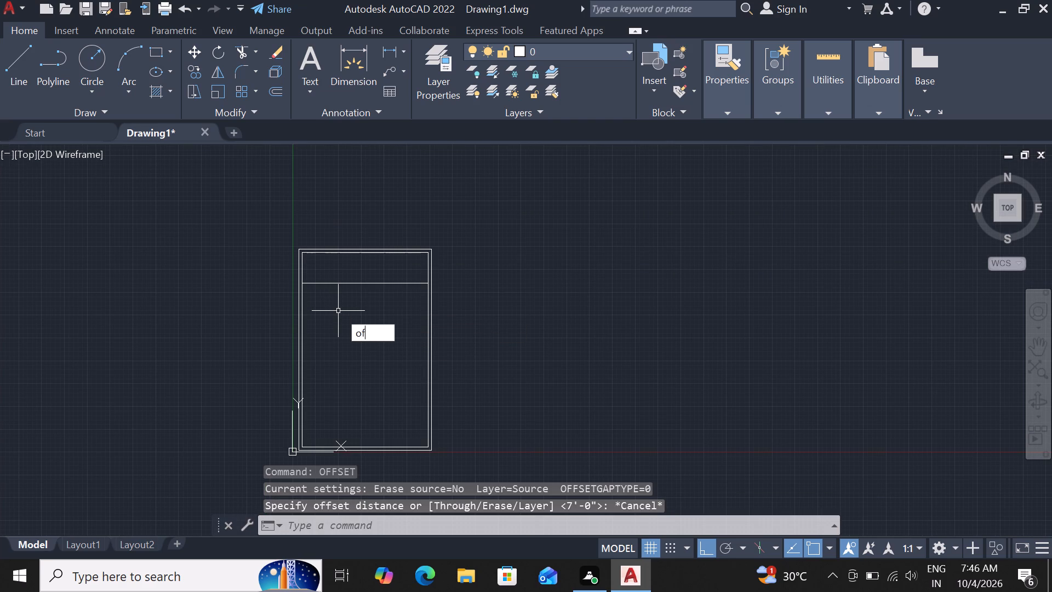
key("space")
type("6\"")
key("Return")
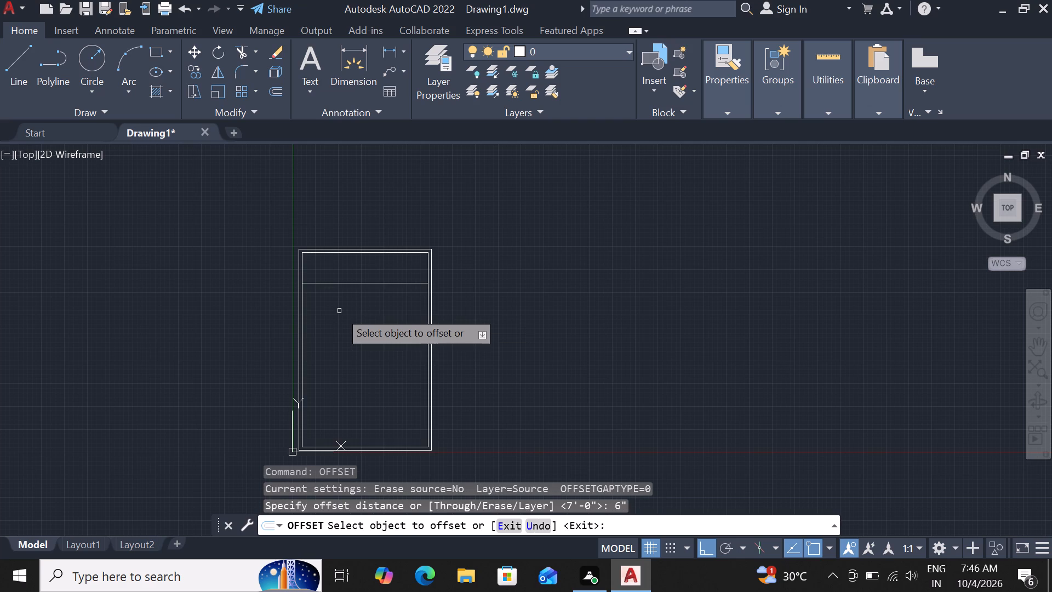
scroll(359, 271, "up", 1)
left_click(357, 288)
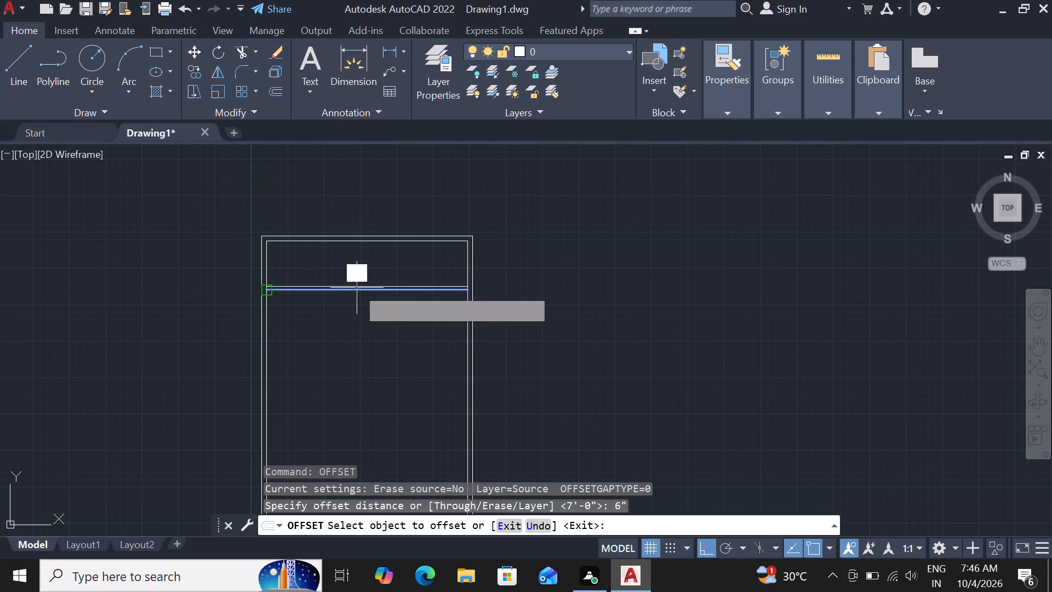
left_click(356, 315)
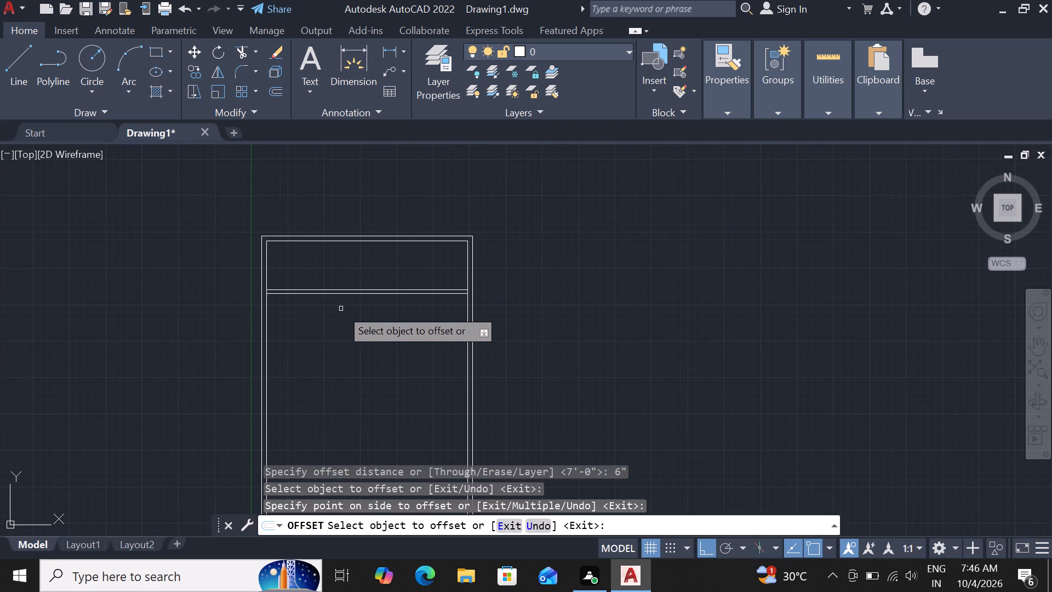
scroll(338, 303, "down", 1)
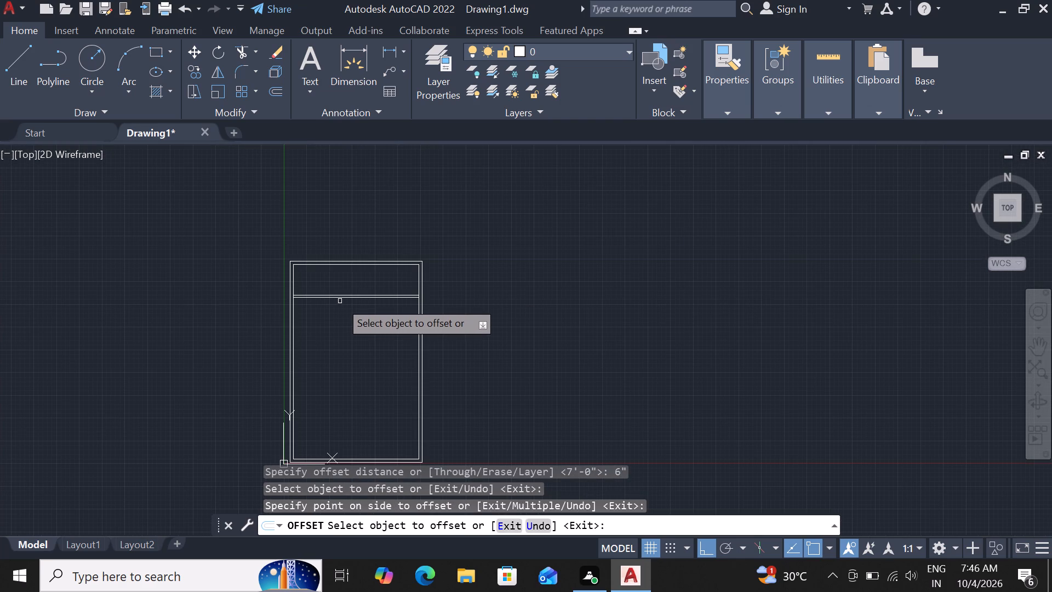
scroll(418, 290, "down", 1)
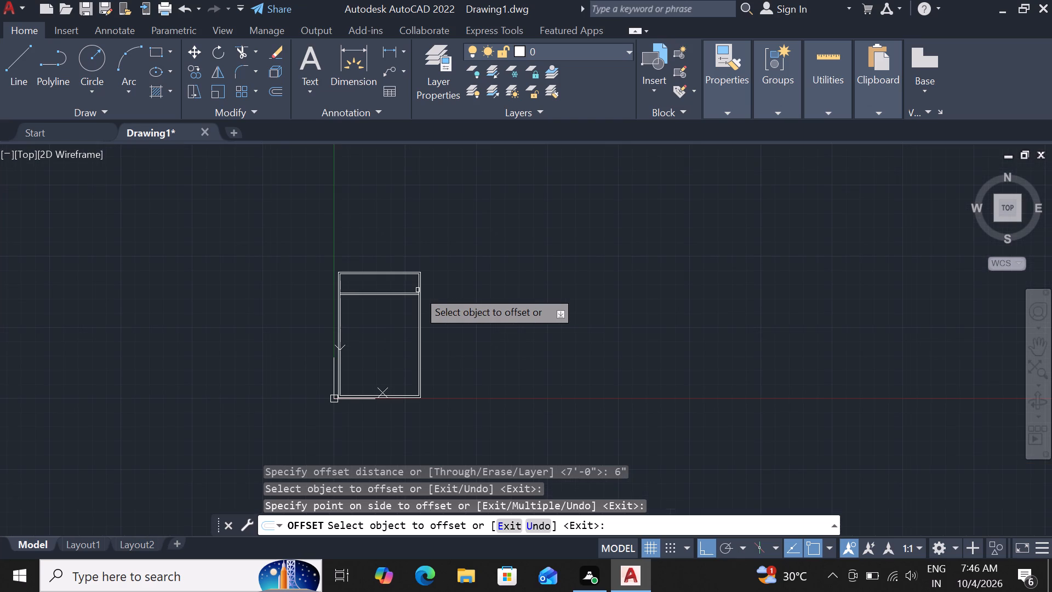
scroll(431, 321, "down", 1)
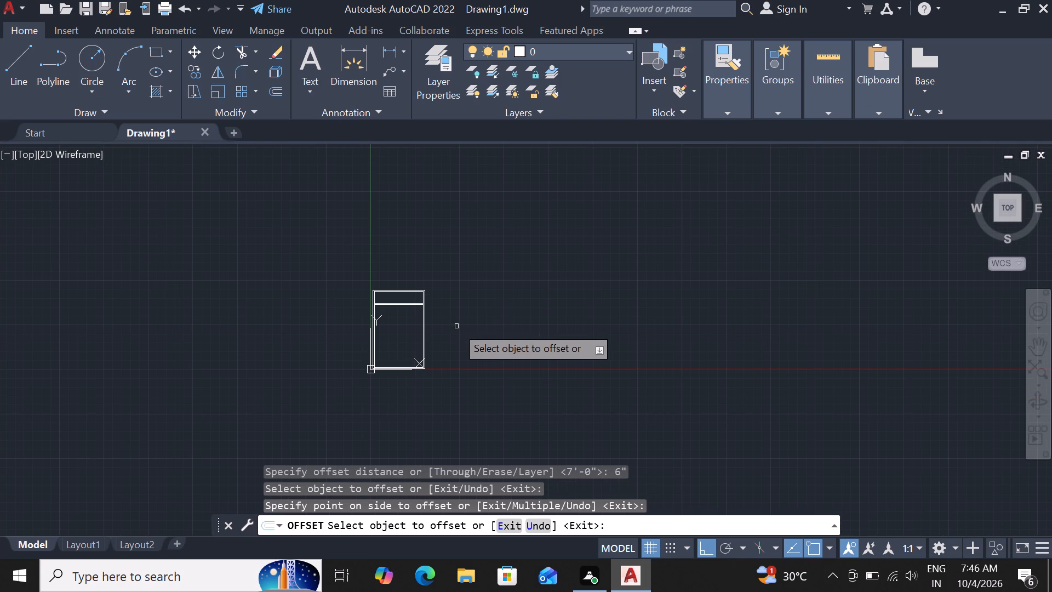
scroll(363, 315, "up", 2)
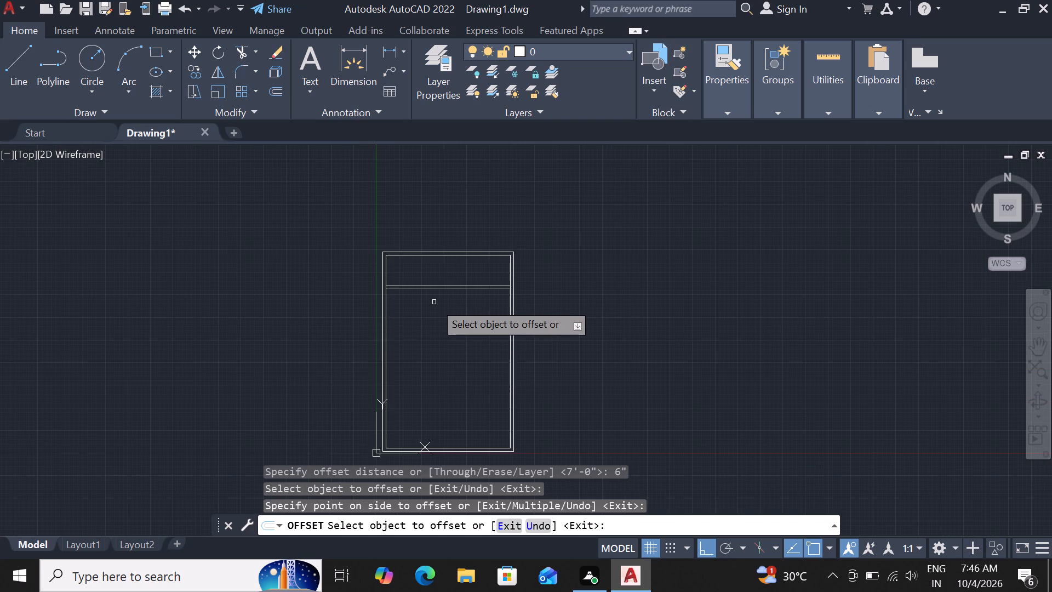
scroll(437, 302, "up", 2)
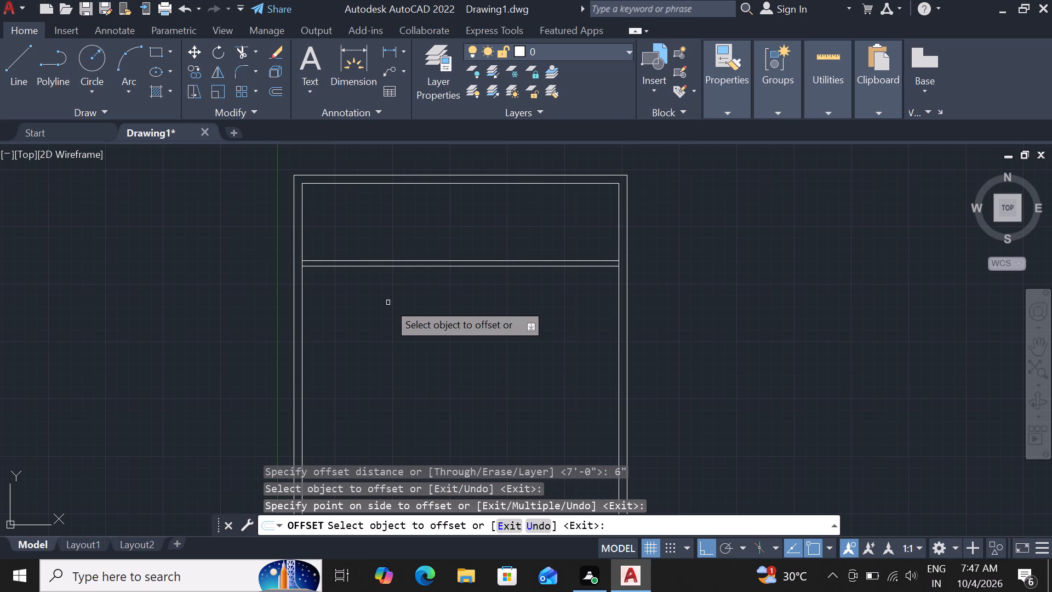
Undo the 6" offset of the horizontal partition line and leave the Offset command.
key("ctrl+z")
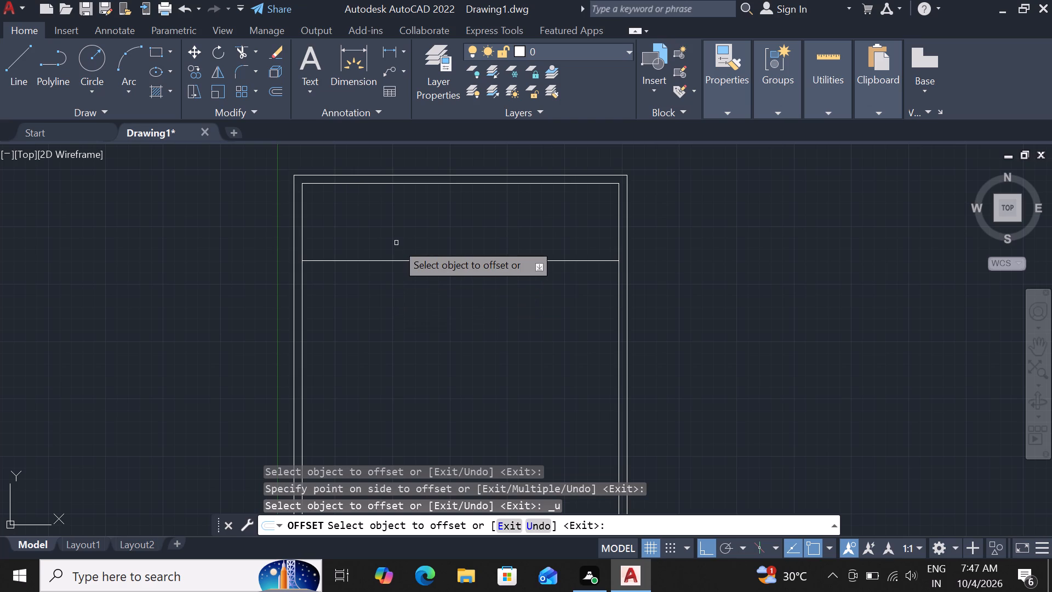
key("grave")
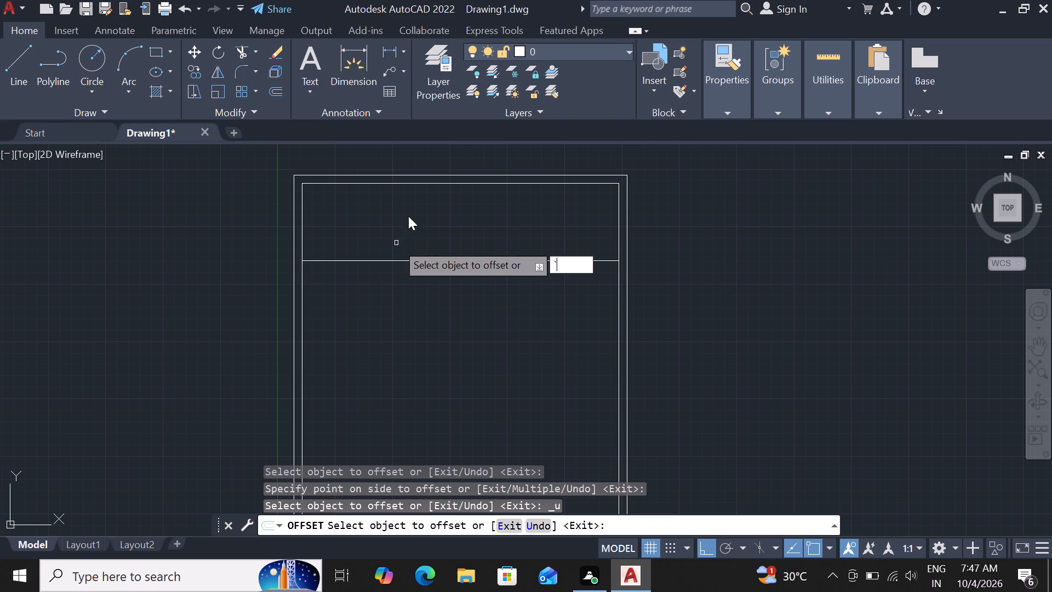
key("Escape")
Offset the horizontal partition line 9" downward to form the wall's thickness and end the Offset command.
left_click(395, 261)
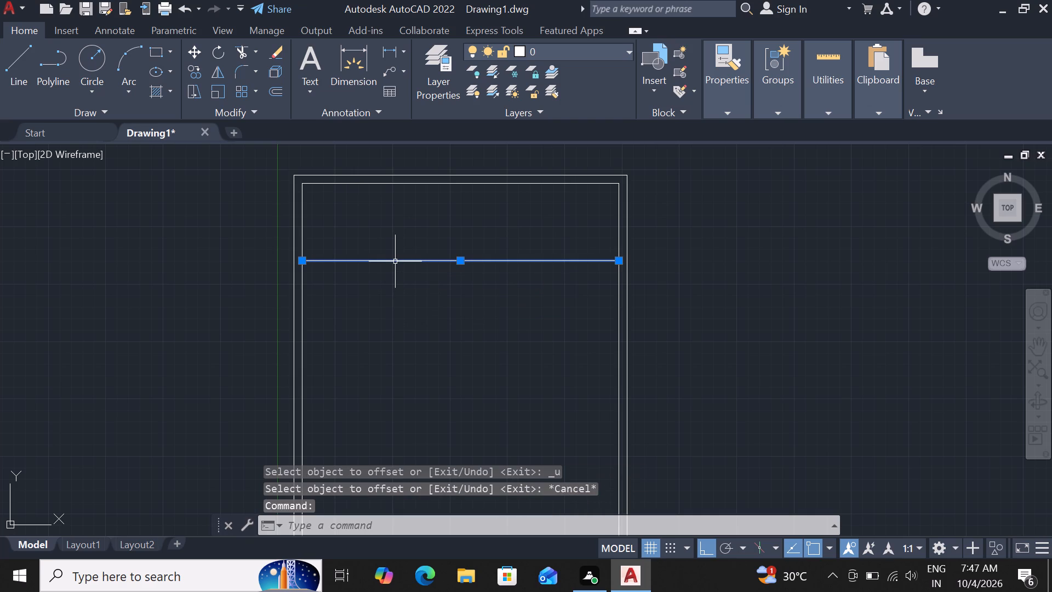
type("of")
key("space")
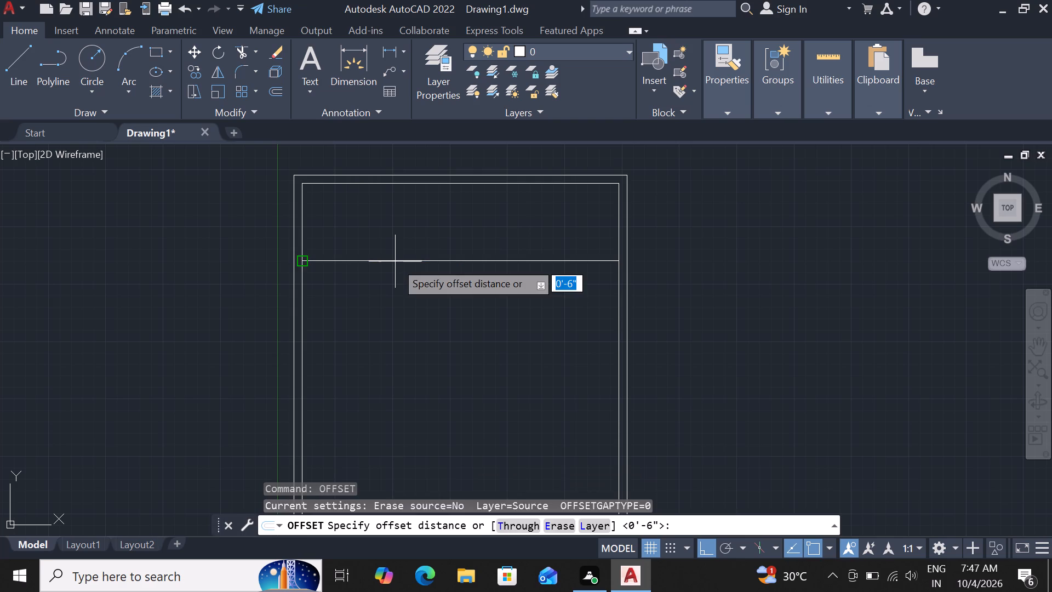
type("9\"")
key("Return")
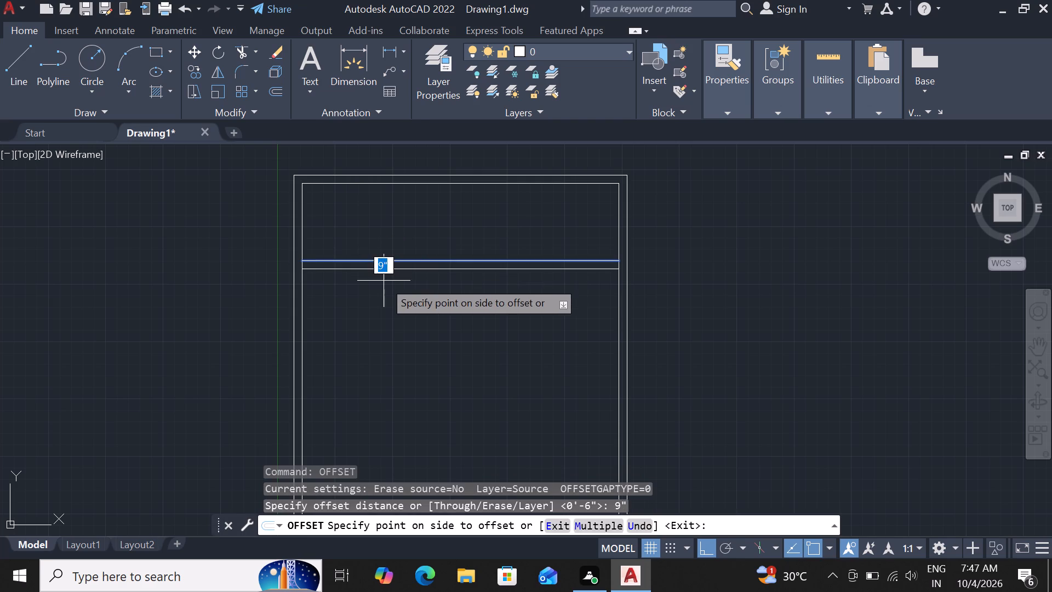
left_click(384, 281)
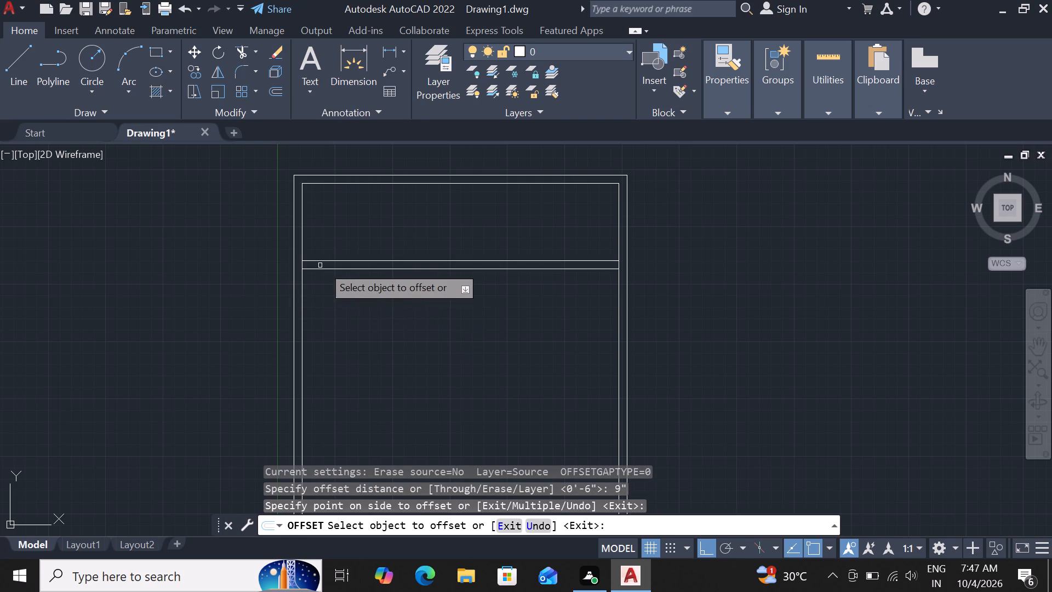
key("Escape")
Extend the left ends of both horizontal partition lines to the outer wall outline and end the Extend command.
type("ex")
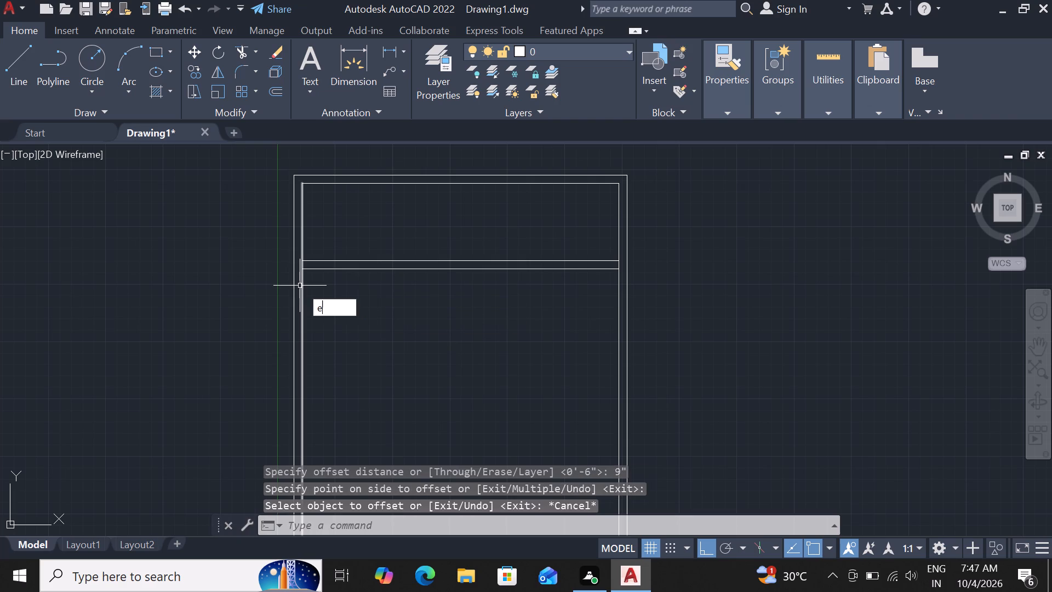
key("space")
key("space")
left_click(319, 259)
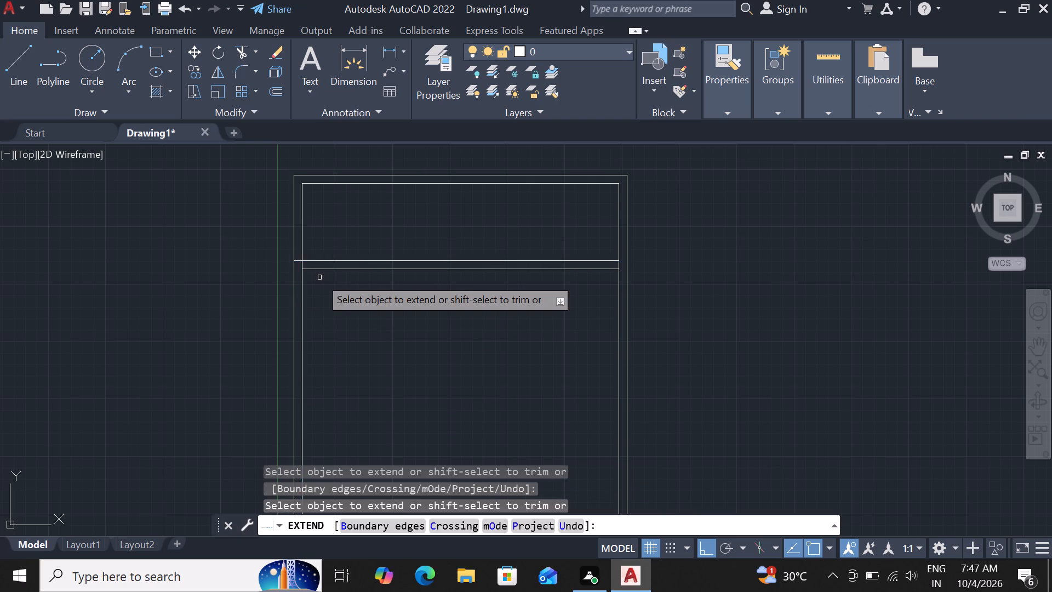
left_click(324, 270)
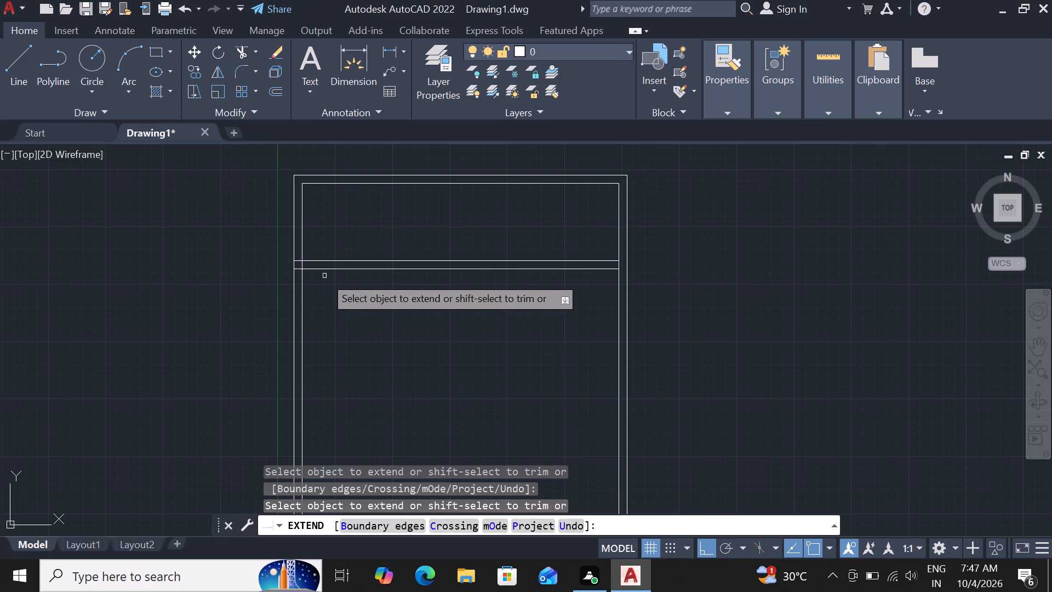
key("Escape")
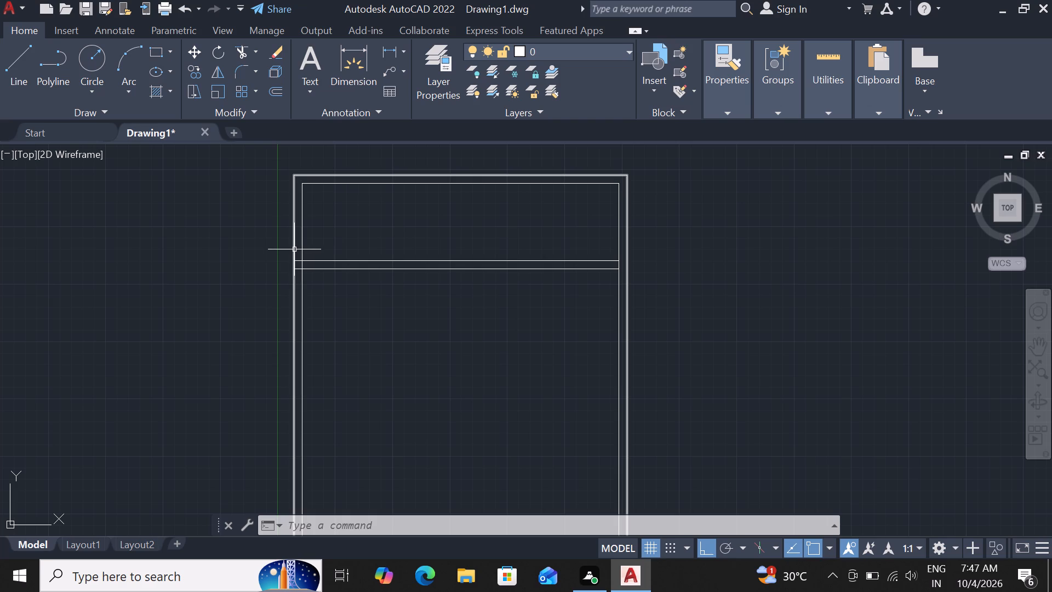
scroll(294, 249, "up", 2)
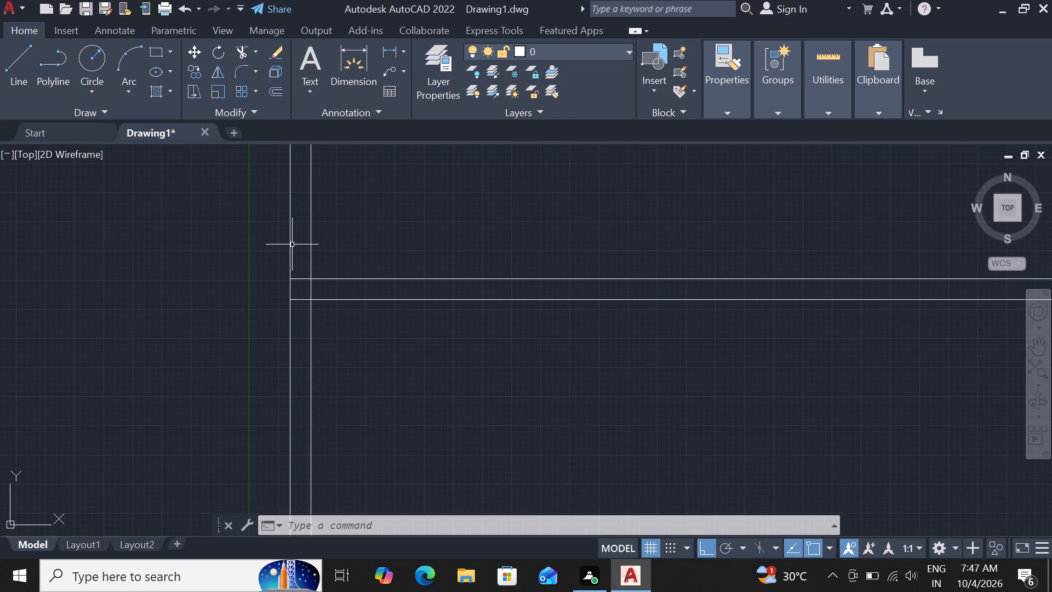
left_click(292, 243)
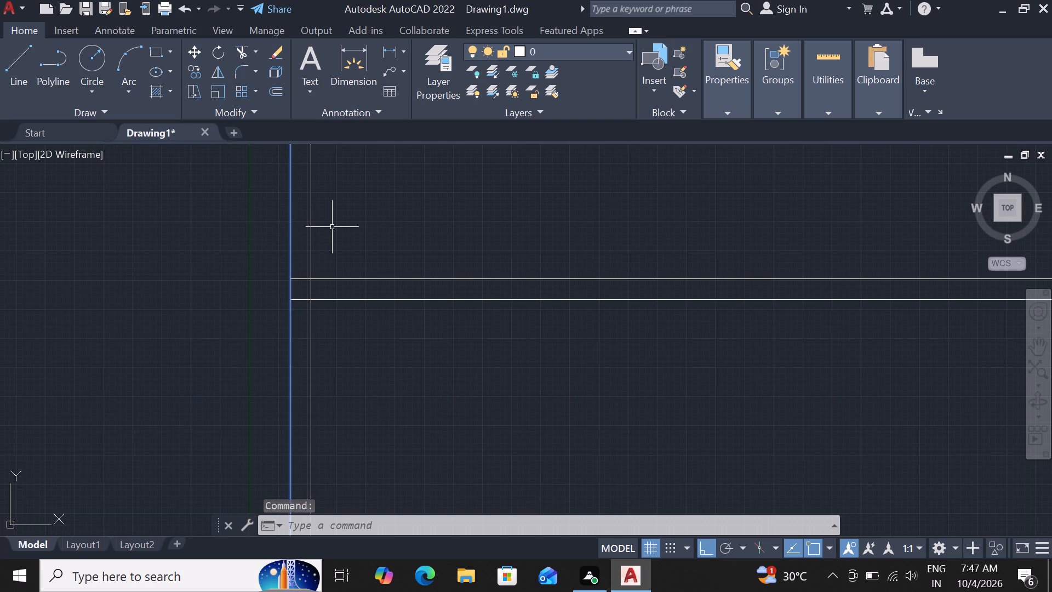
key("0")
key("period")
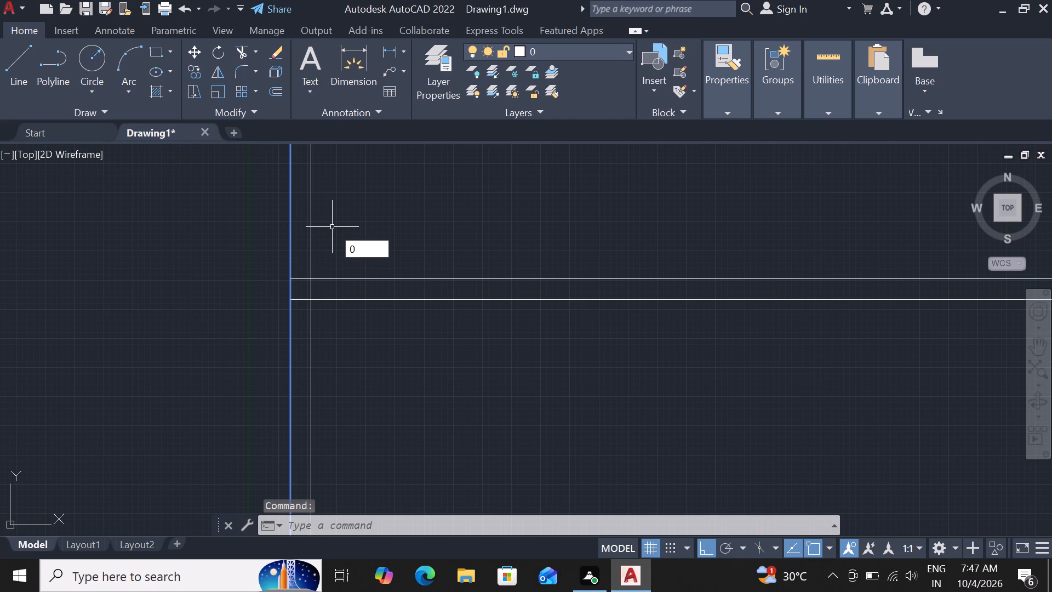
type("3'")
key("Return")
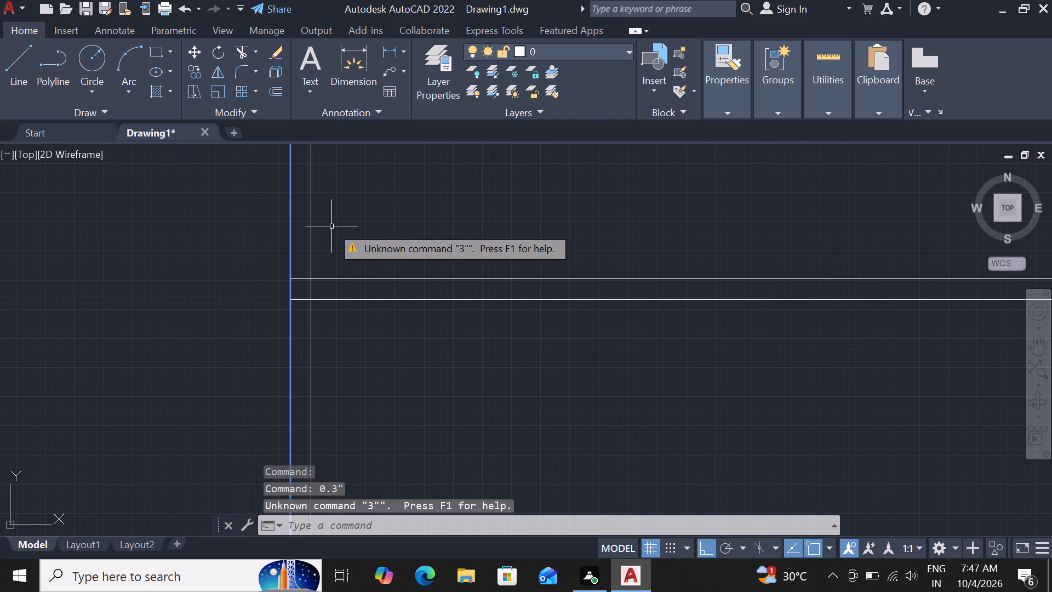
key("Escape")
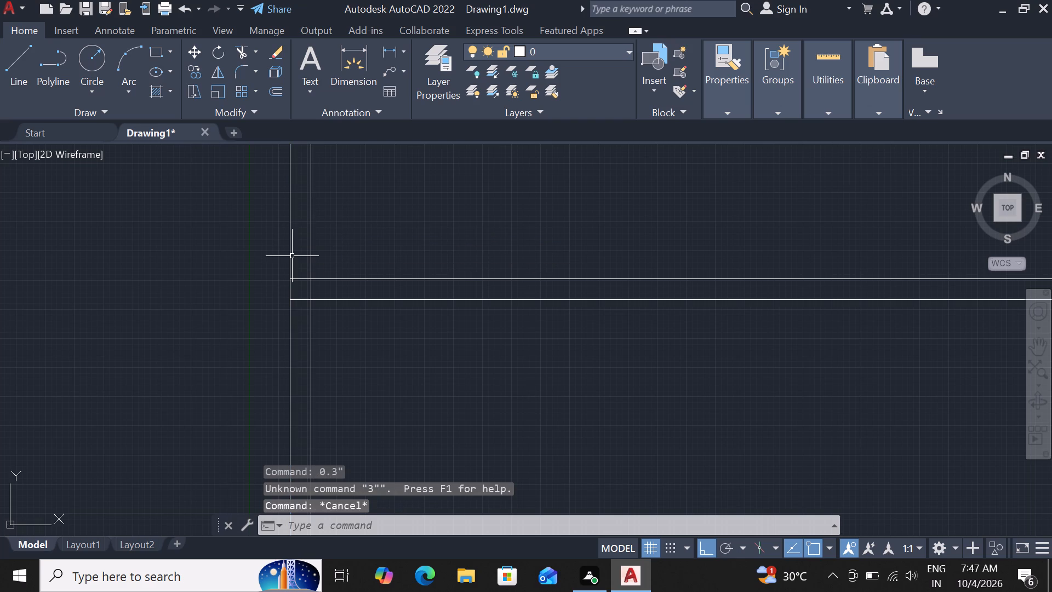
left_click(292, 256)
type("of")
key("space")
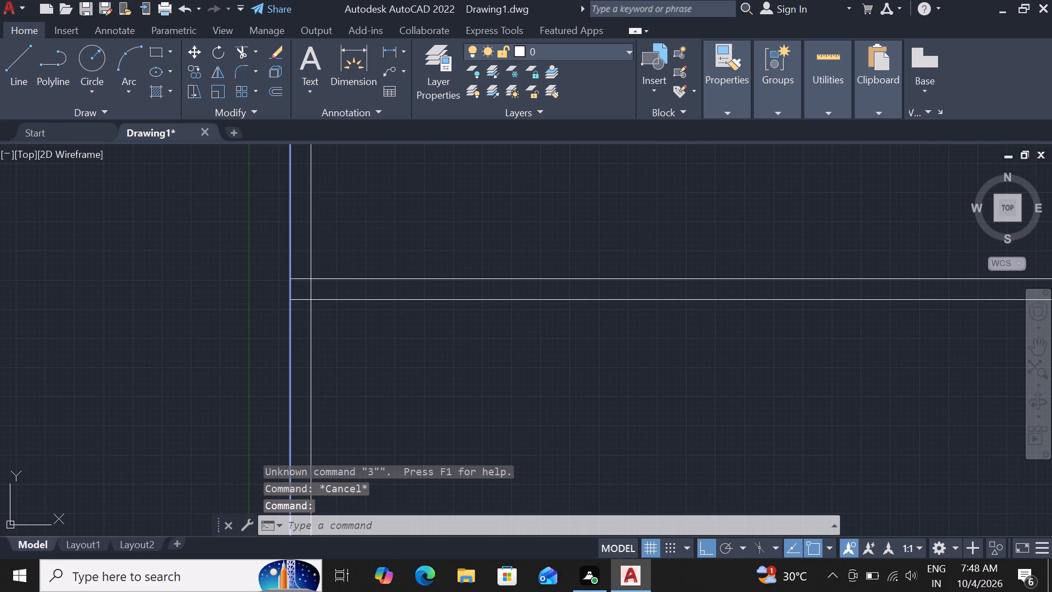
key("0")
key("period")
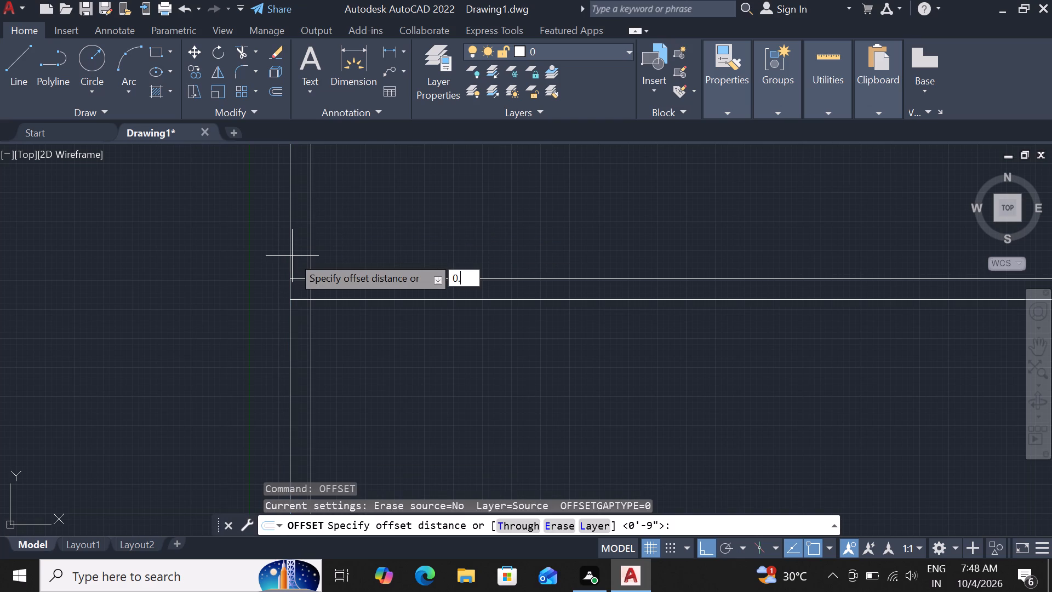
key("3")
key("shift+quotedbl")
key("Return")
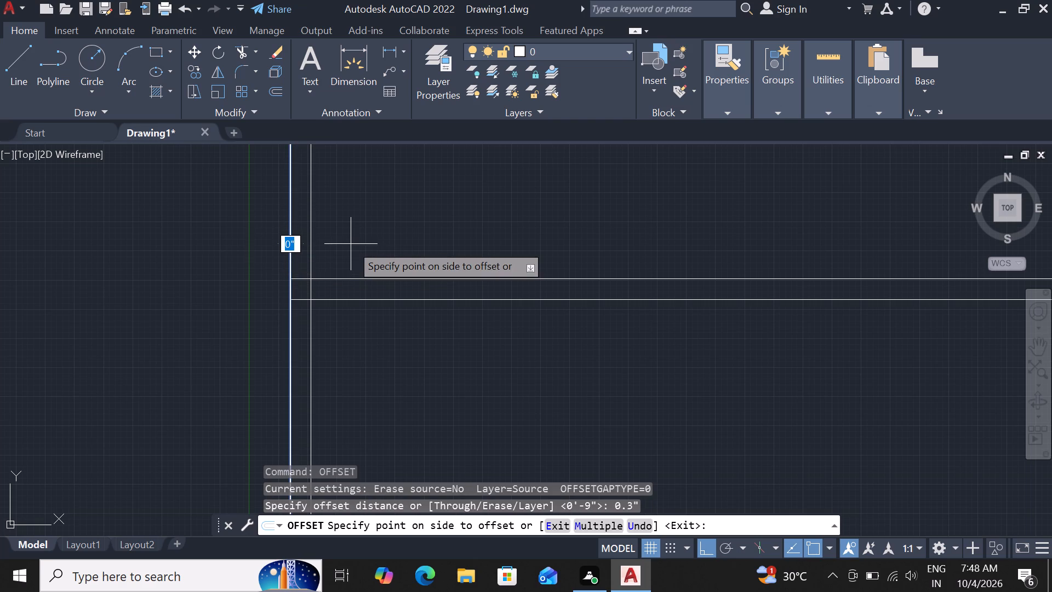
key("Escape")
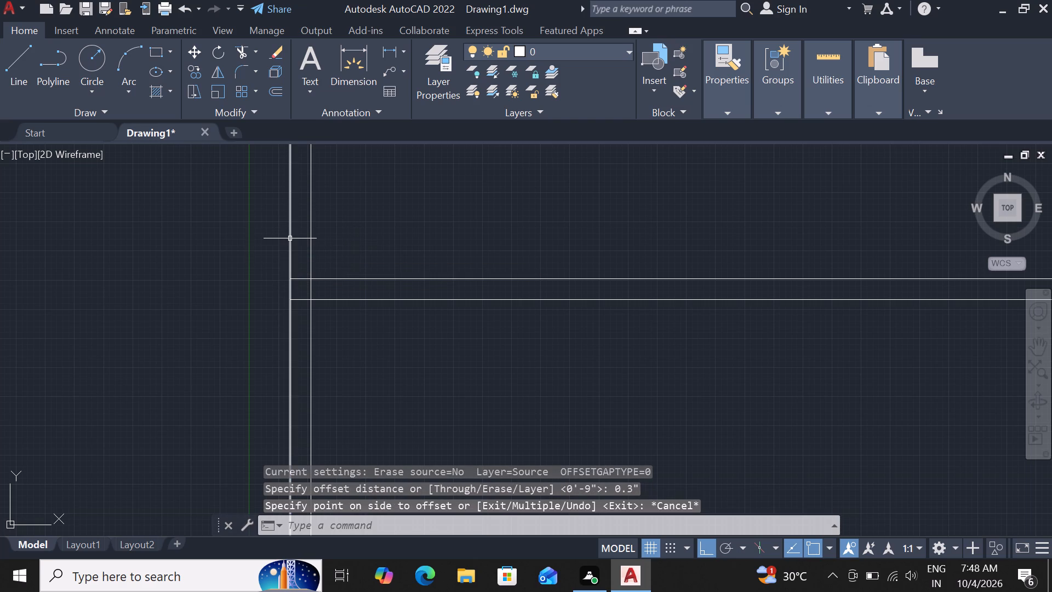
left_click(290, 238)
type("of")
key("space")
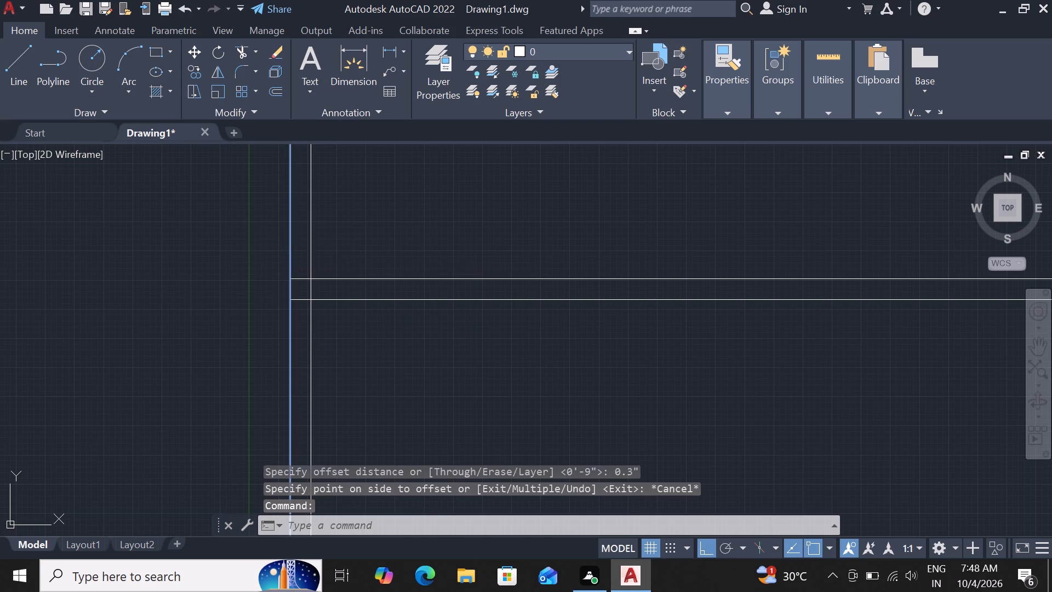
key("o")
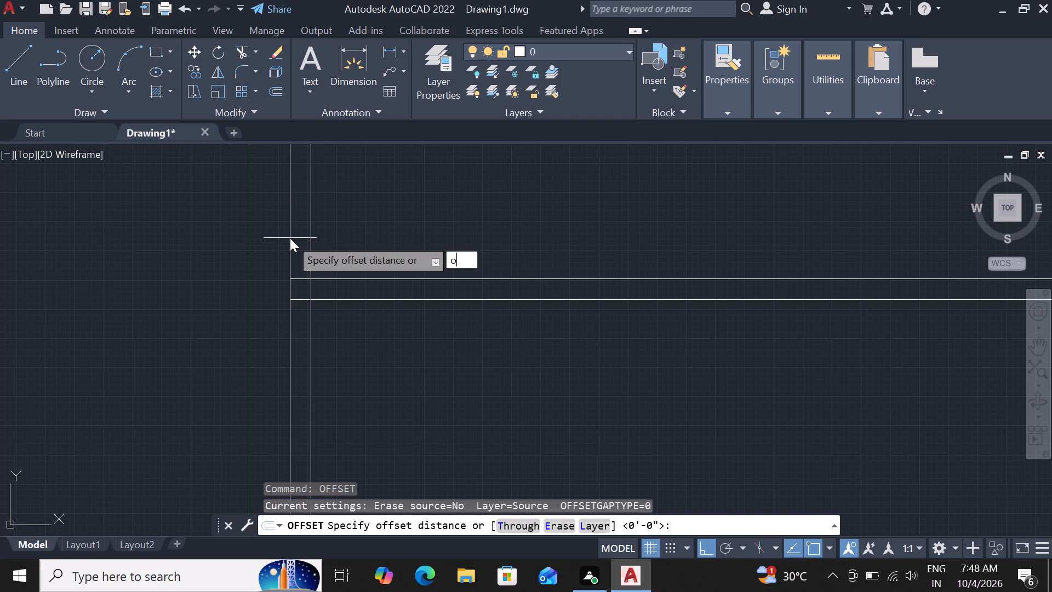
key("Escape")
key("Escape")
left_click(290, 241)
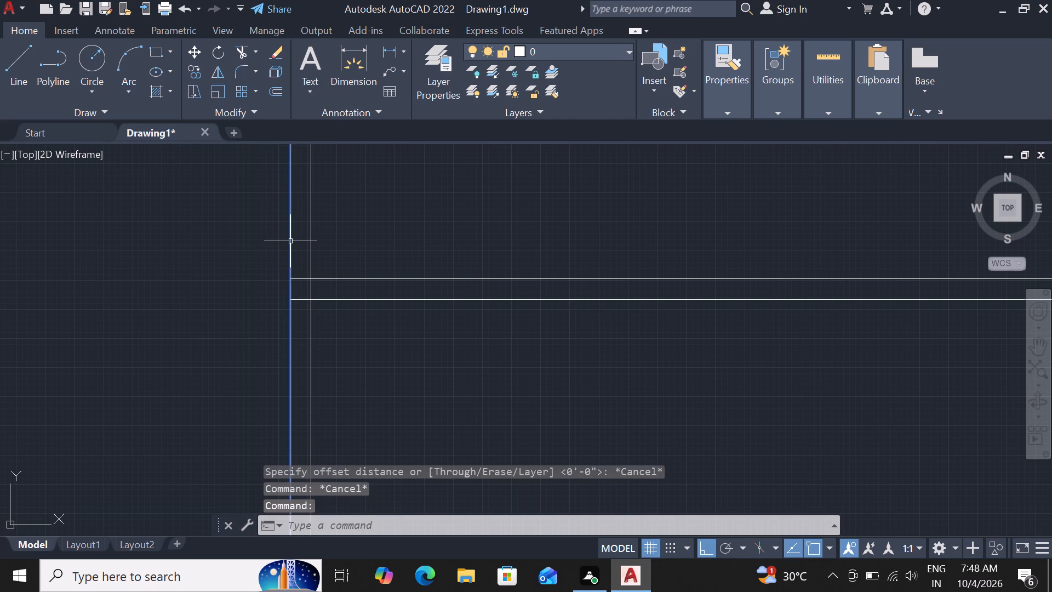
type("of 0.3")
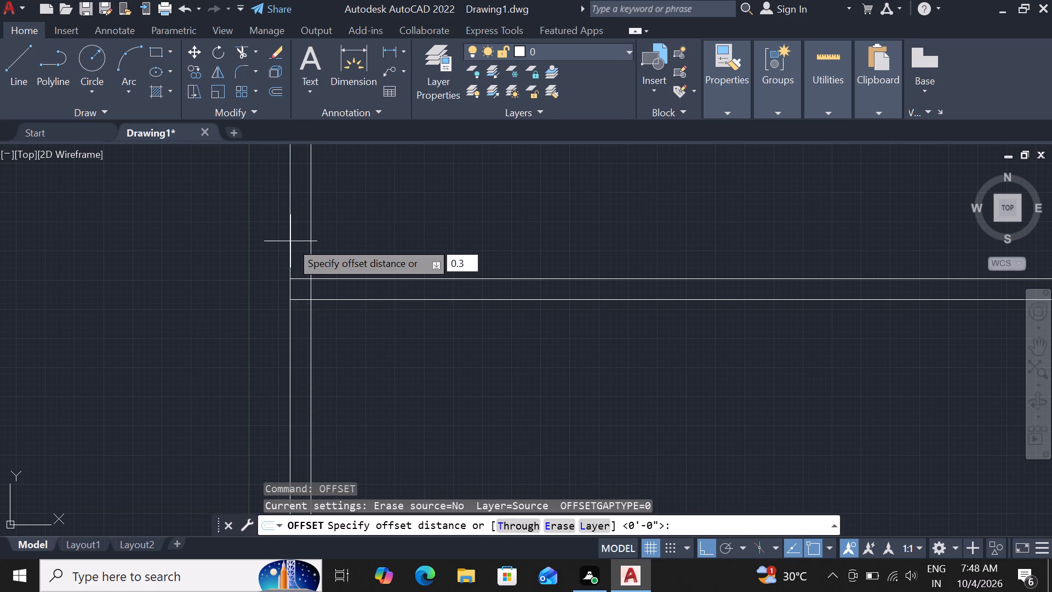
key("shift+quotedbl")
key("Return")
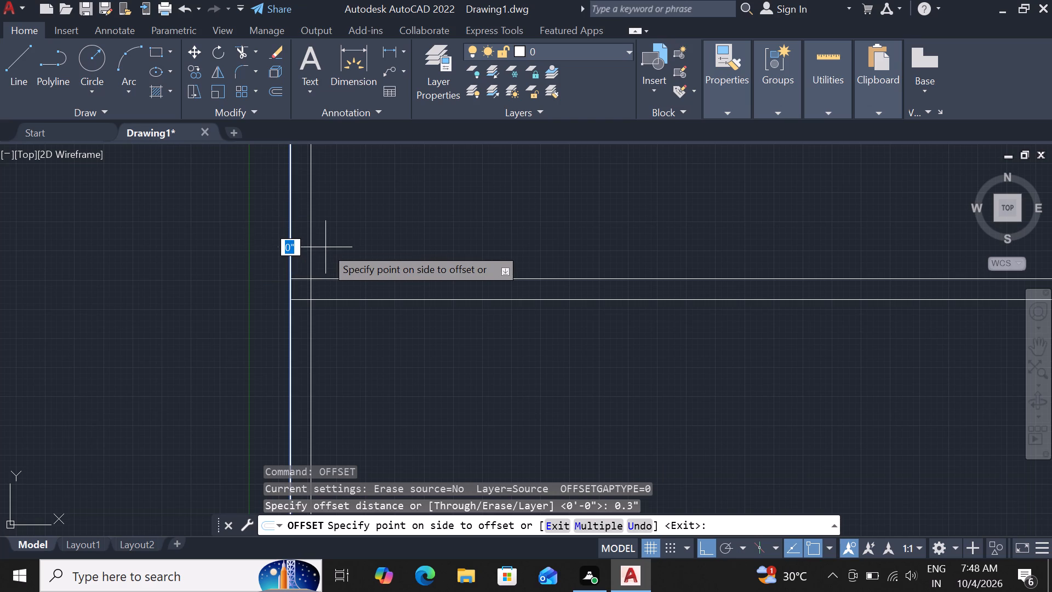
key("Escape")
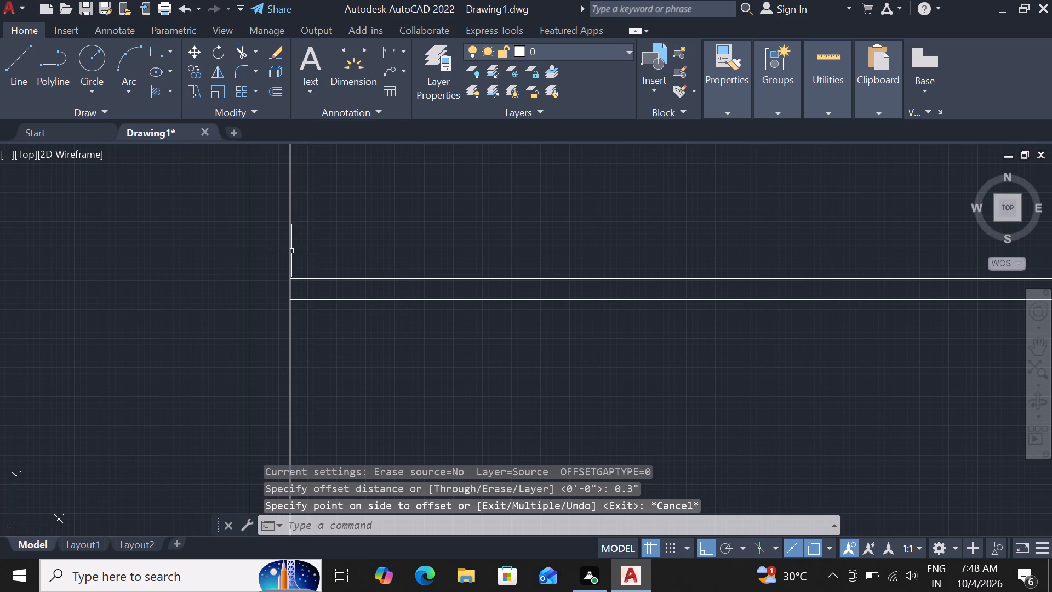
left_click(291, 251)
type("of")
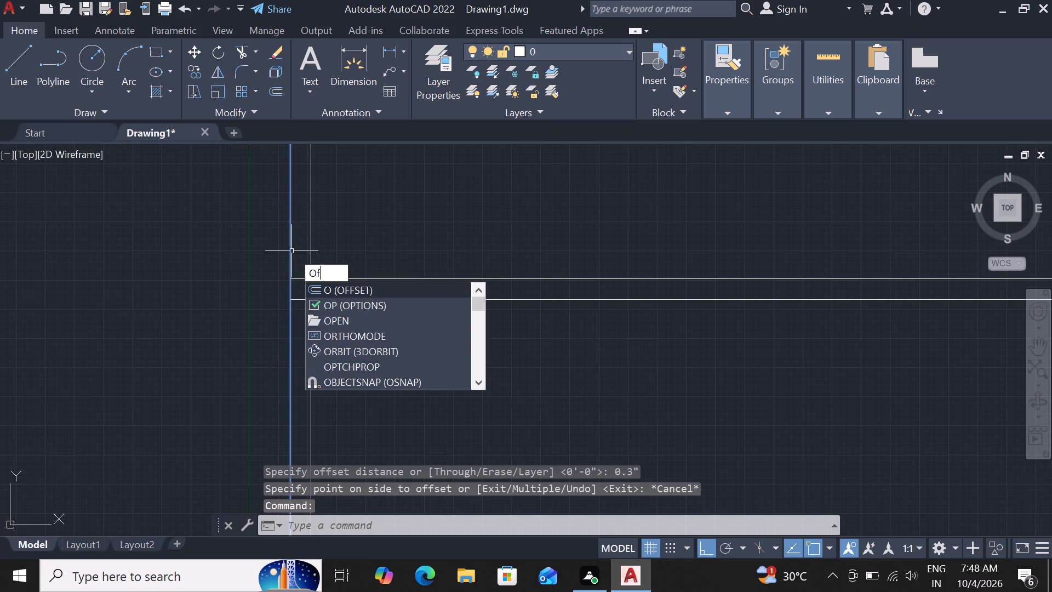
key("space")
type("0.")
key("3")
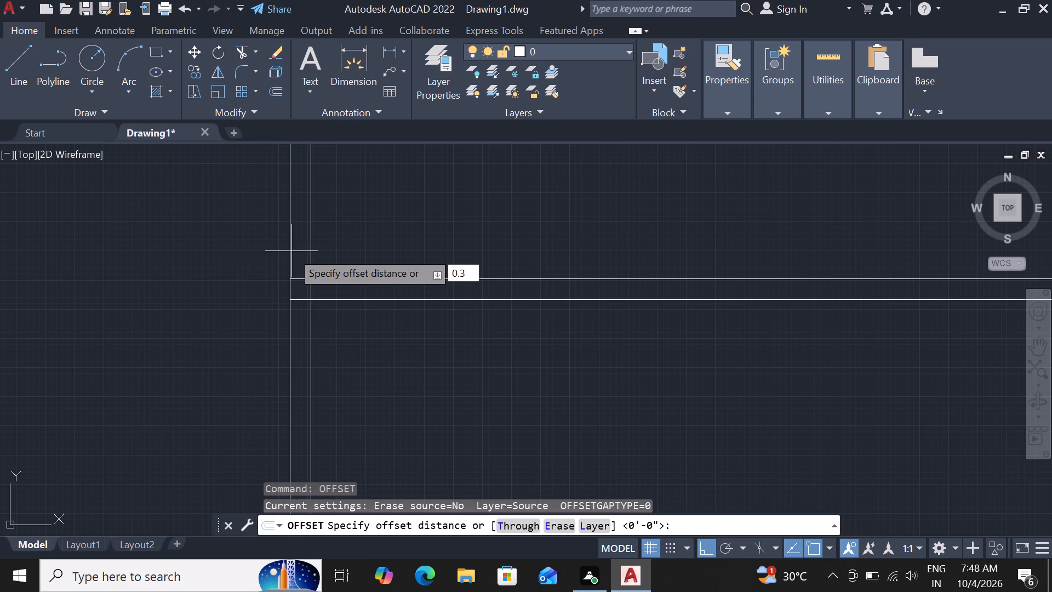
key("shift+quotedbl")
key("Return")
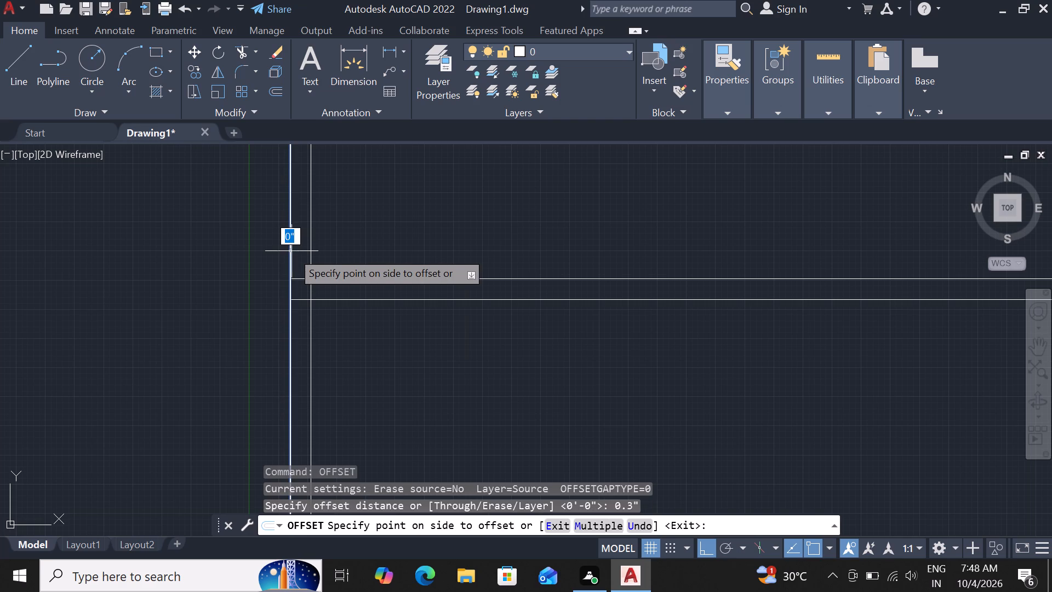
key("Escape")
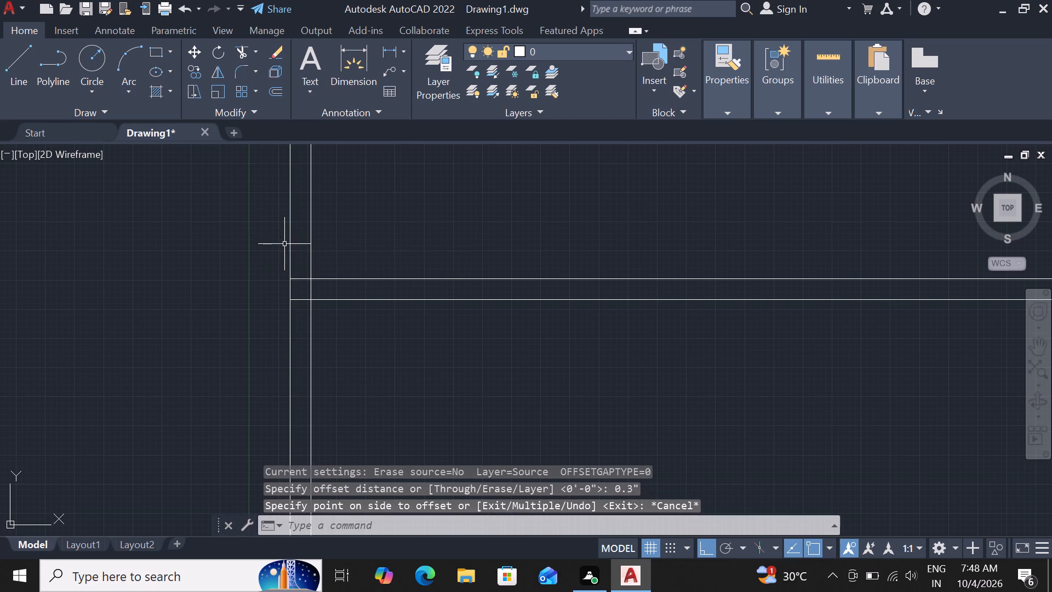
Offset the lower line of the horizontal partition wall 13' downward and end the Offset command.
scroll(284, 275, "up", 2)
scroll(346, 264, "up", 1)
scroll(346, 264, "down", 4)
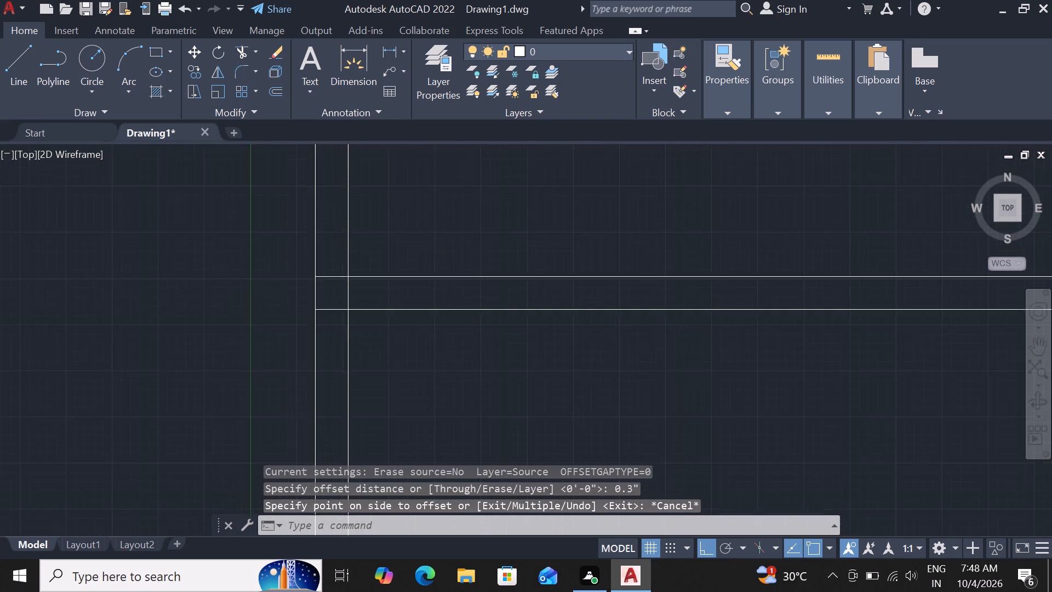
scroll(356, 314, "down", 1)
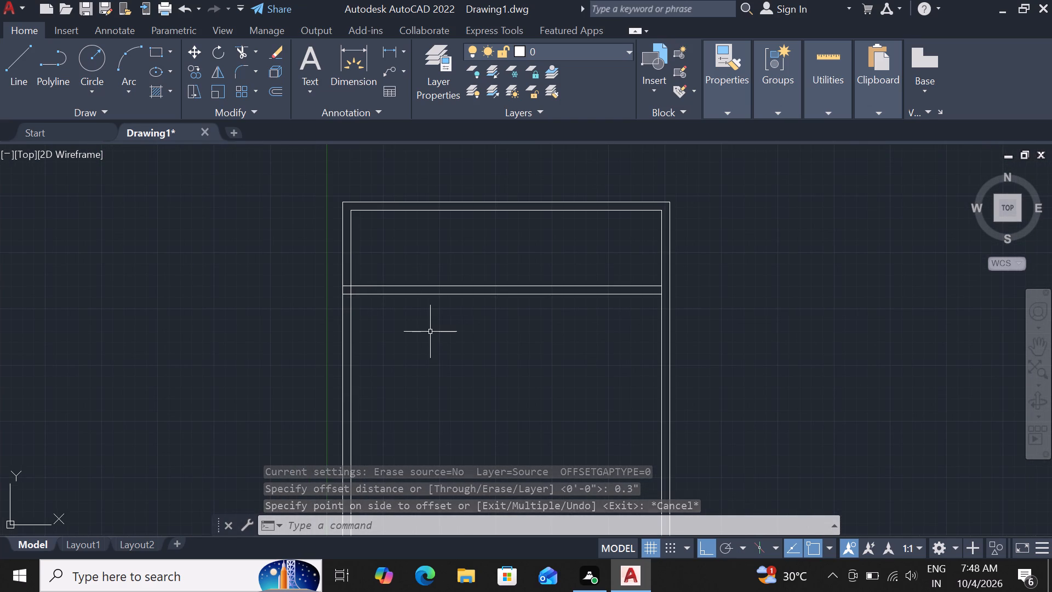
scroll(430, 330, "down", 2)
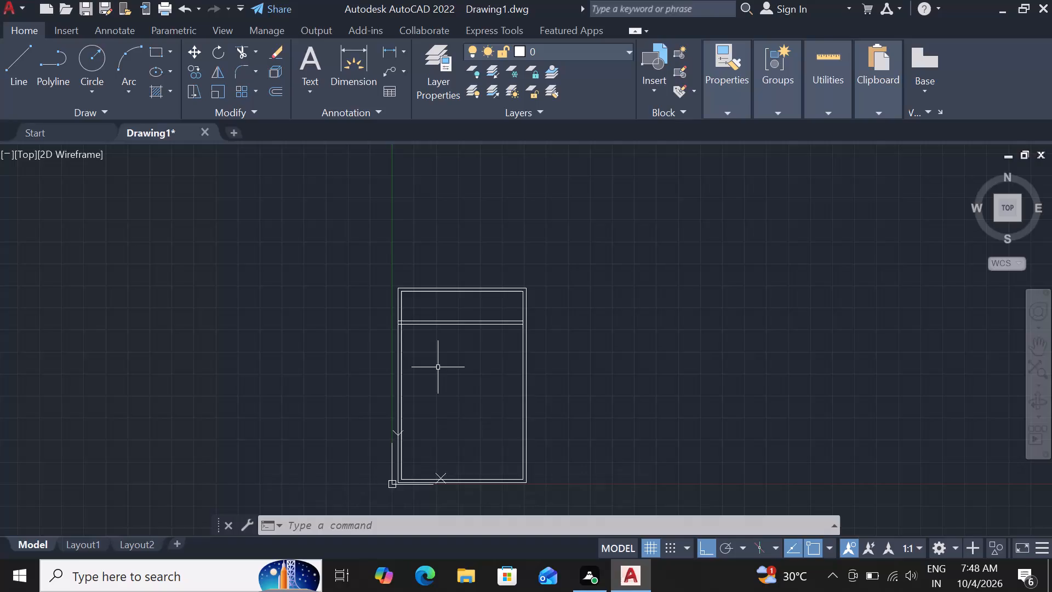
scroll(451, 350, "up", 1)
key("Escape")
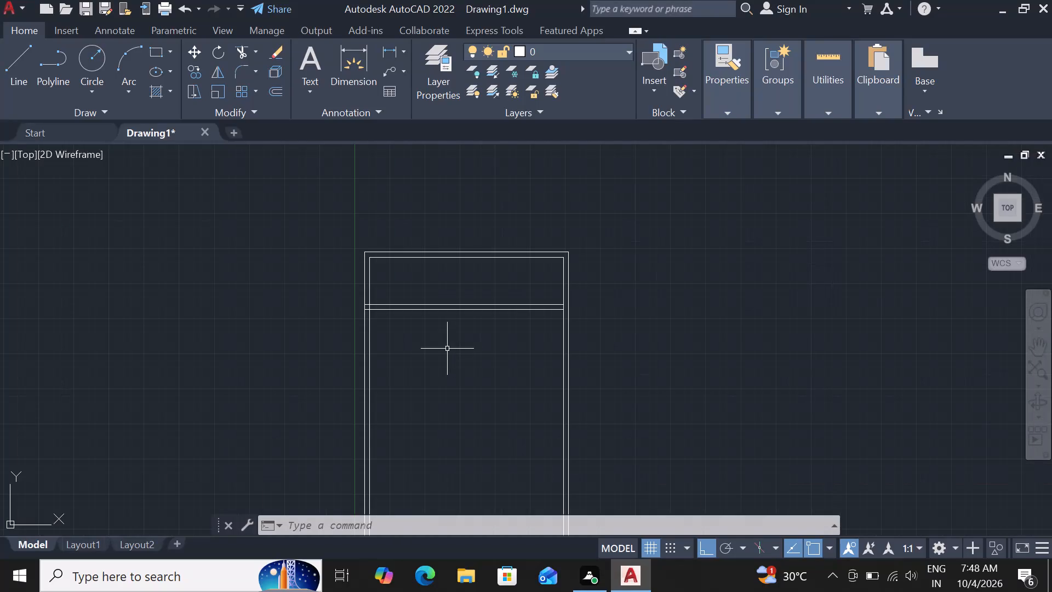
left_click(420, 310)
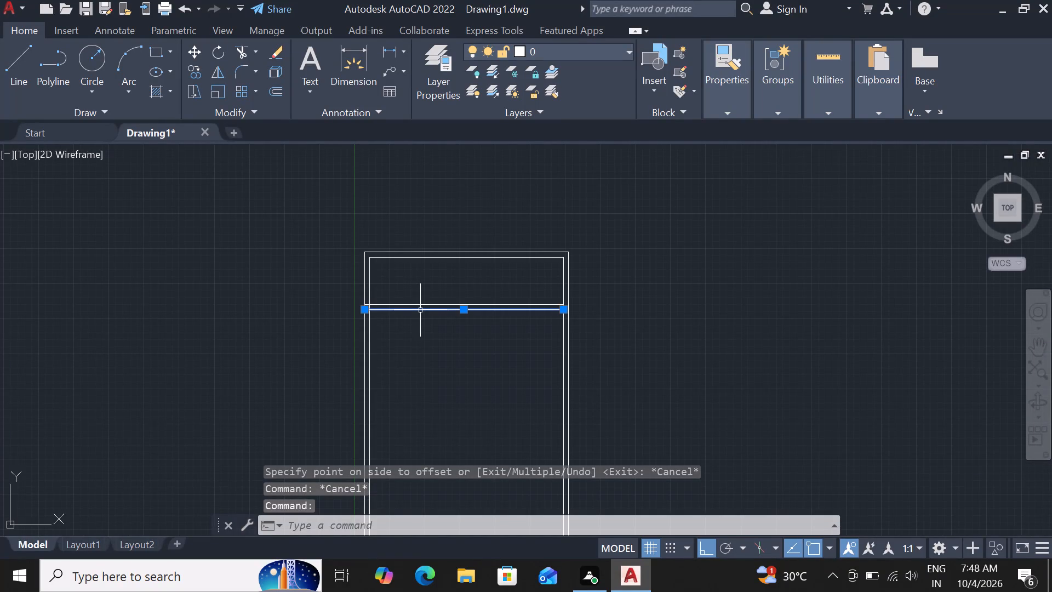
type("of")
key("space")
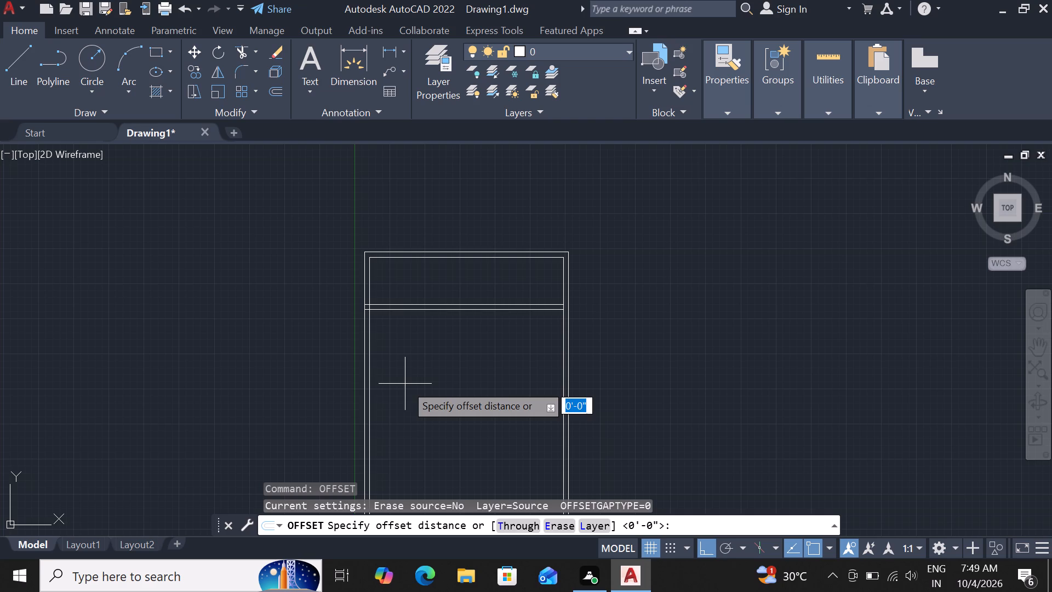
type("13'")
key("Return")
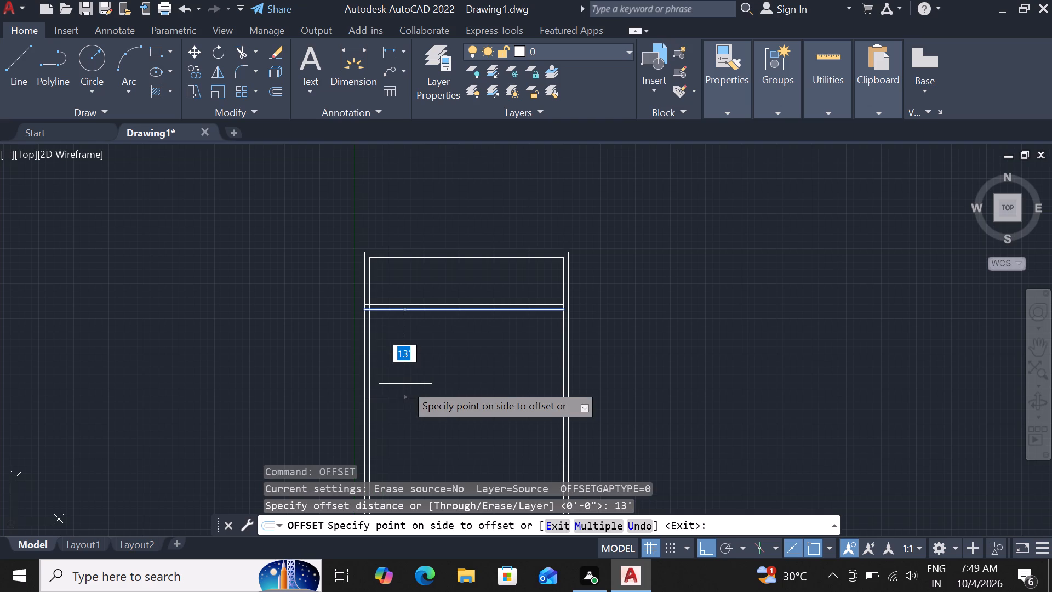
scroll(433, 315, "down", 1)
left_click(429, 367)
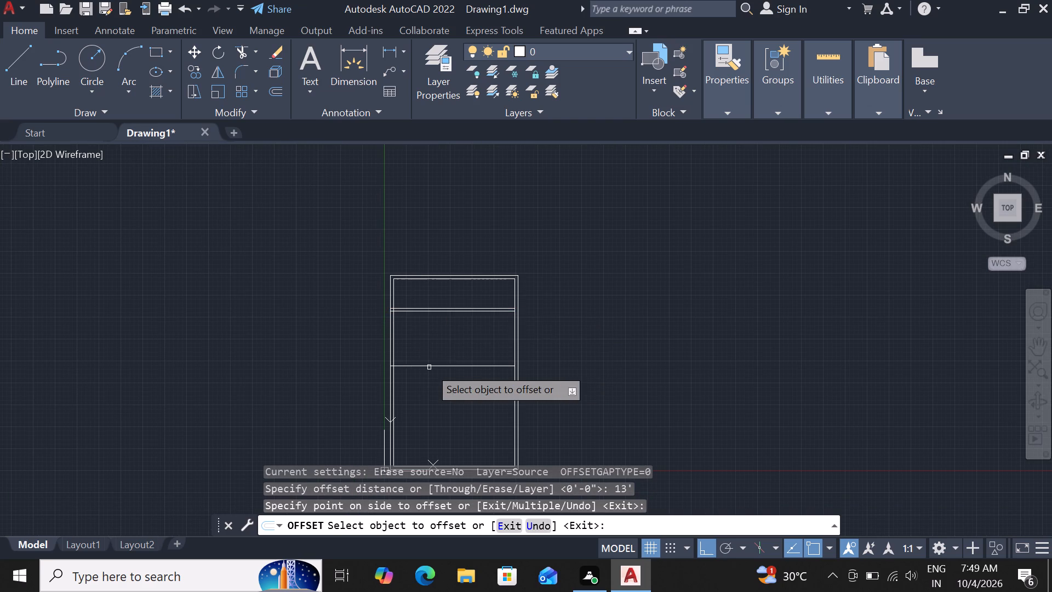
scroll(433, 355, "up", 3)
key("Escape")
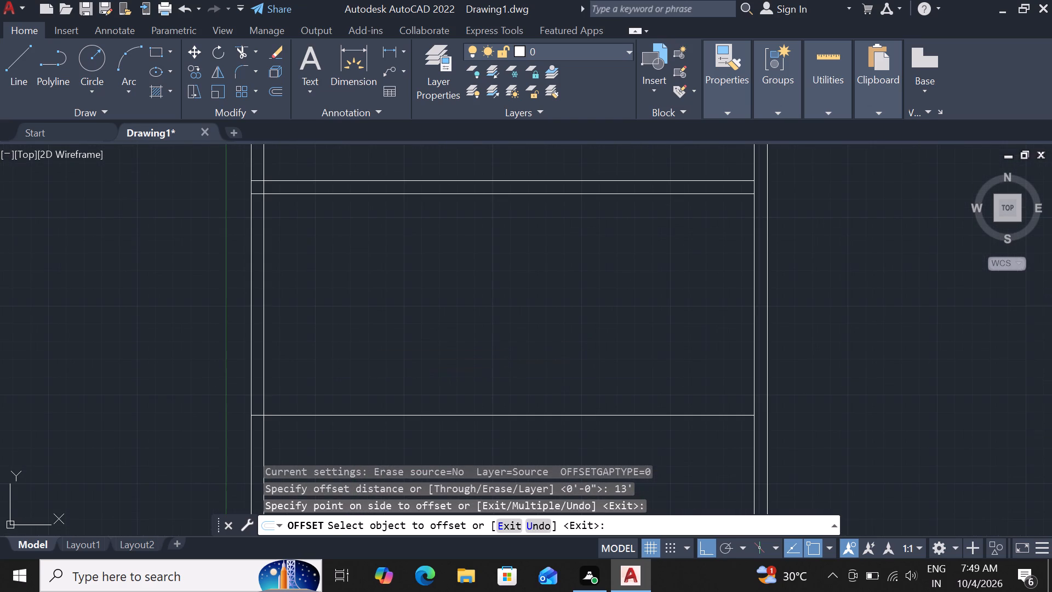
Offset the inner line of the left outer wall 11' to the right and end the Offset command.
left_click(265, 357)
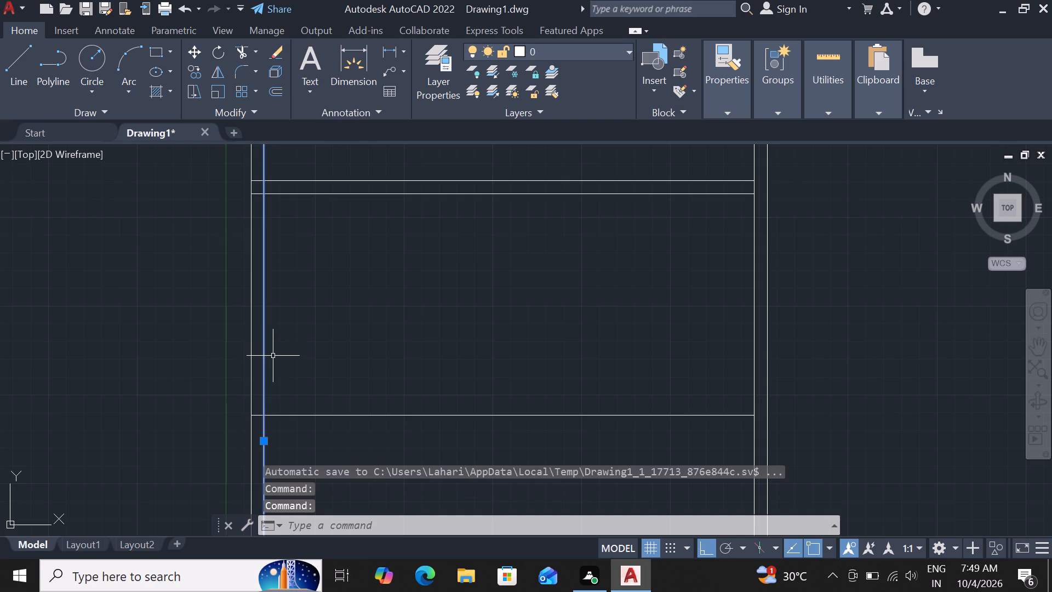
type("of")
key("space")
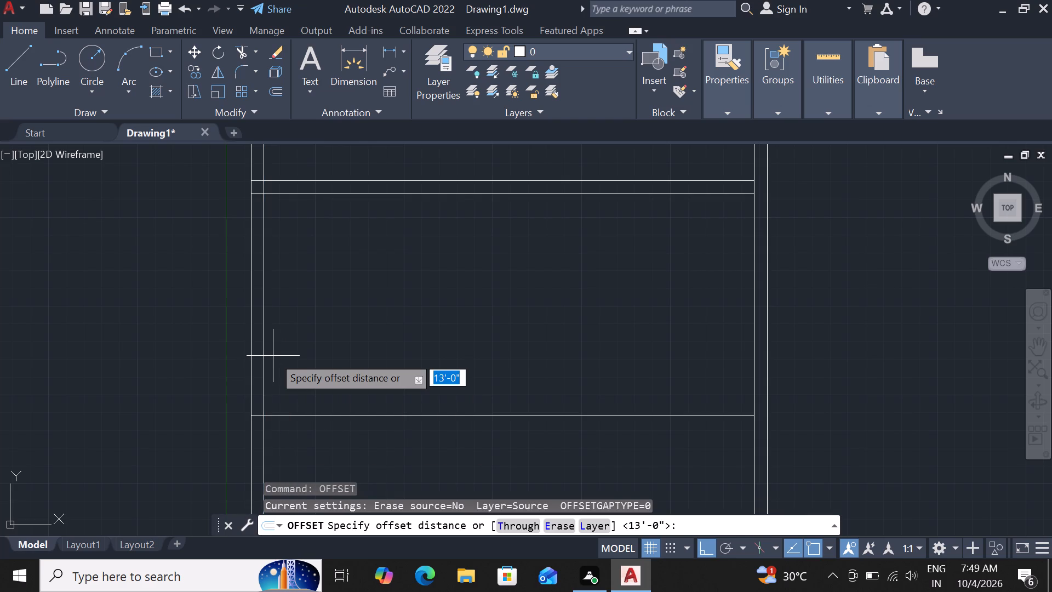
type("11'")
key("Return")
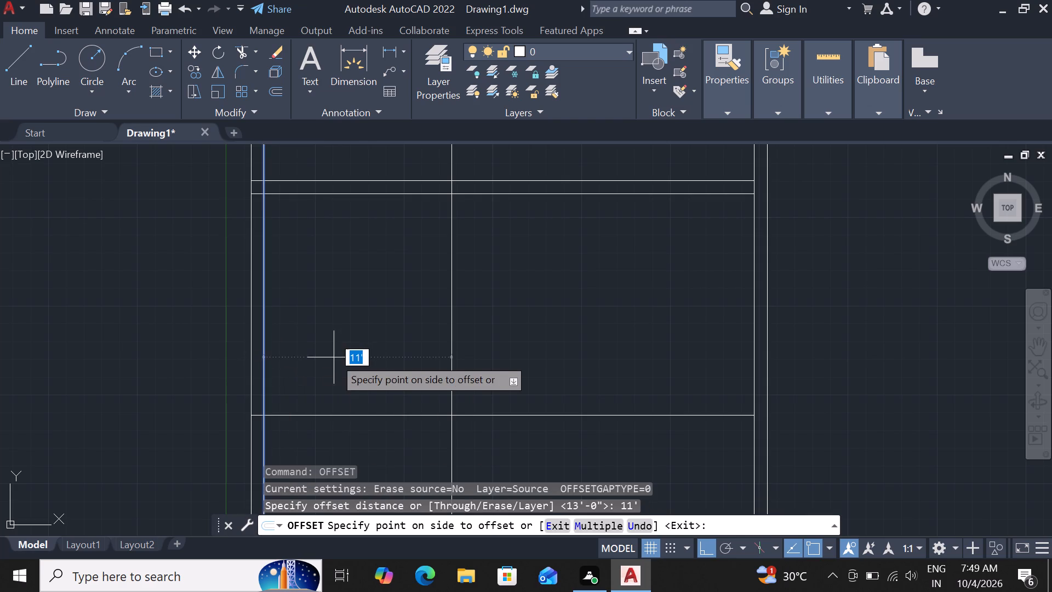
left_click(341, 355)
scroll(350, 341, "down", 2)
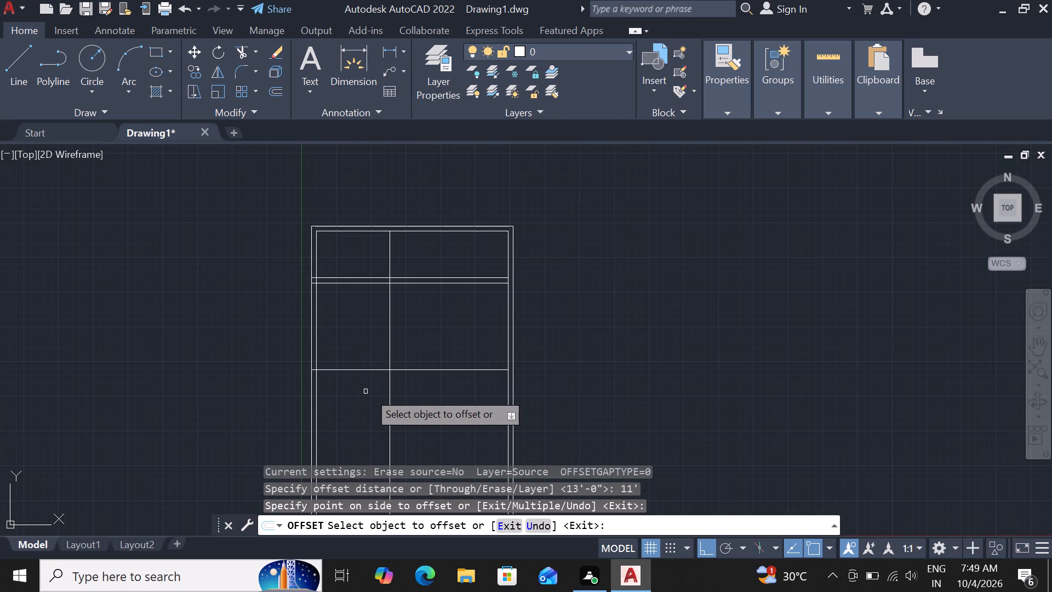
key("Escape")
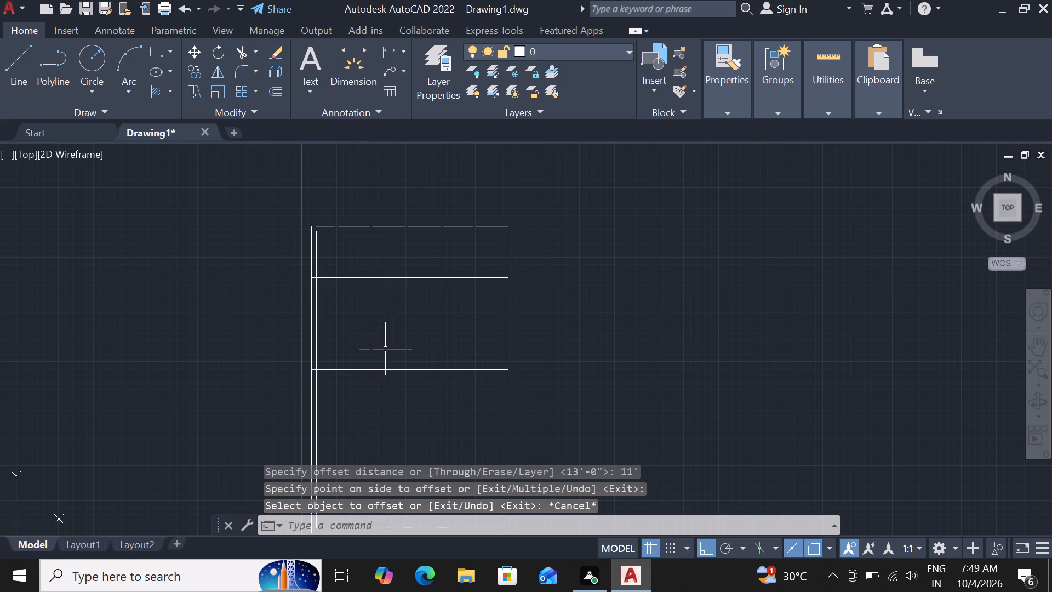
Offset the new vertical line 6" to the right and the new horizontal line 6" downward to form both partition walls' thickness.
left_click(390, 346)
type("of 6\"")
key("Return")
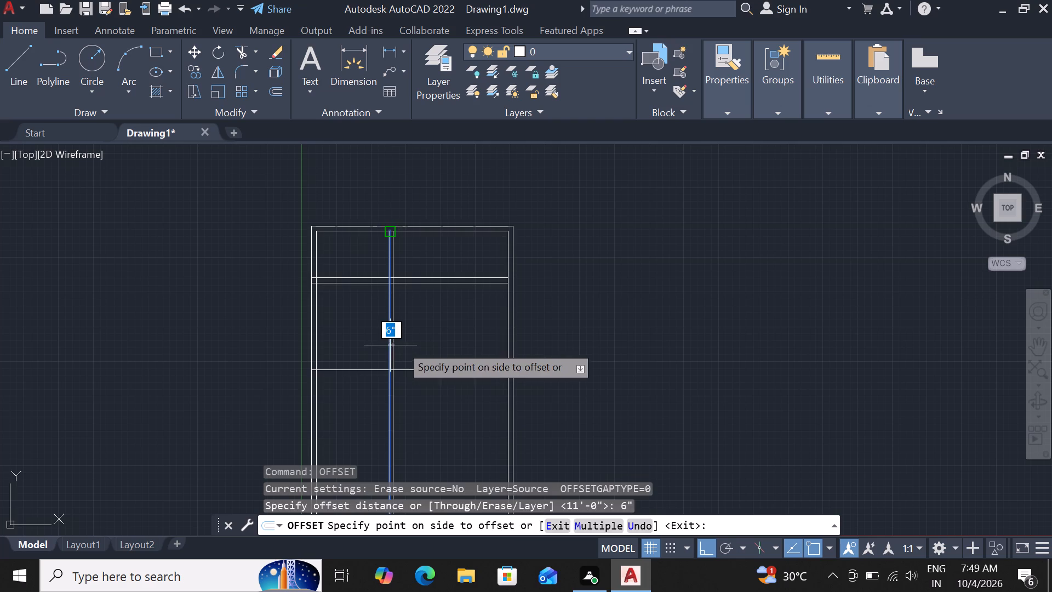
left_click(438, 338)
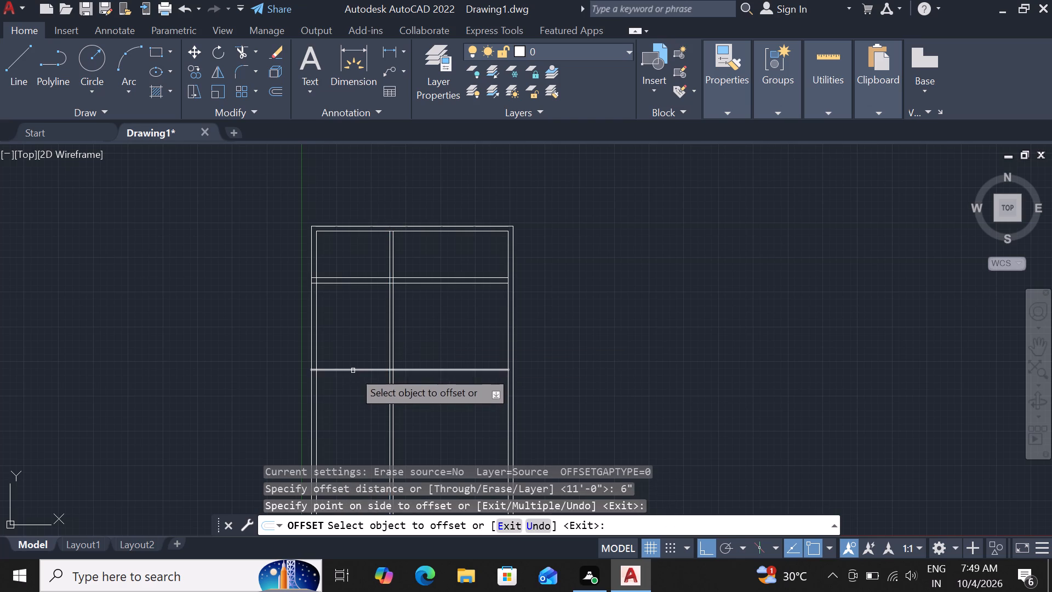
left_click(353, 371)
left_click(349, 394)
scroll(351, 391, "down", 2)
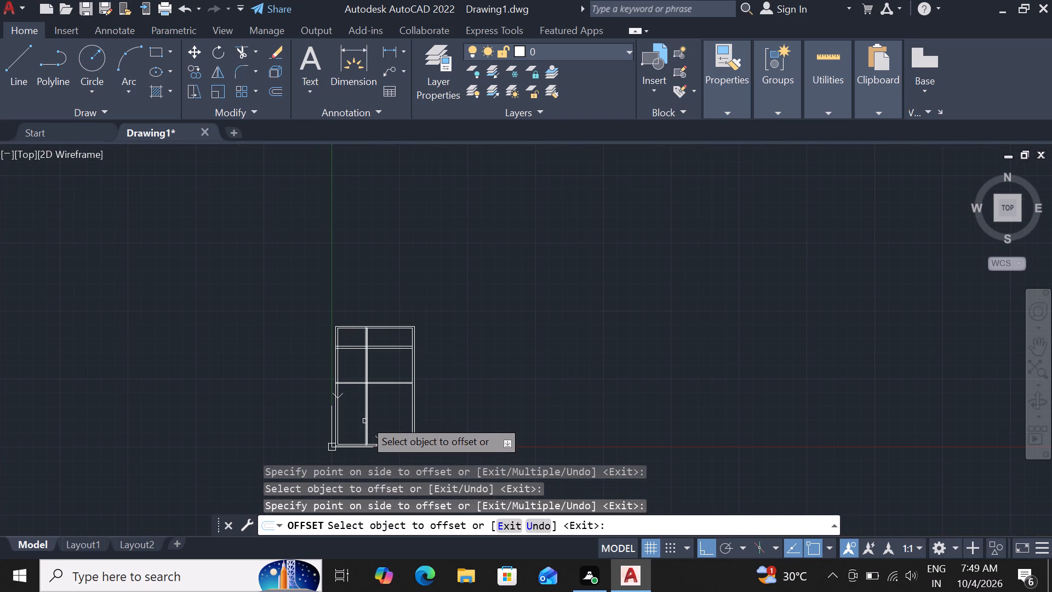
scroll(367, 348, "down", 1)
scroll(353, 395, "up", 3)
key("Escape")
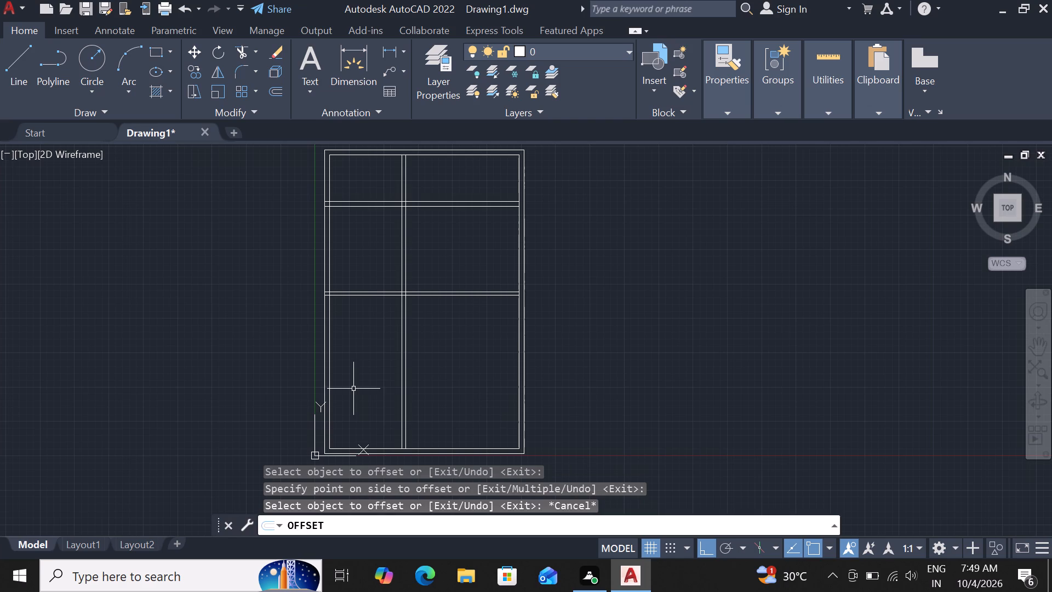
Offset the lower line of the second horizontal partition wall 16' downward and end the Offset command.
scroll(375, 296, "up", 2)
left_click(379, 294)
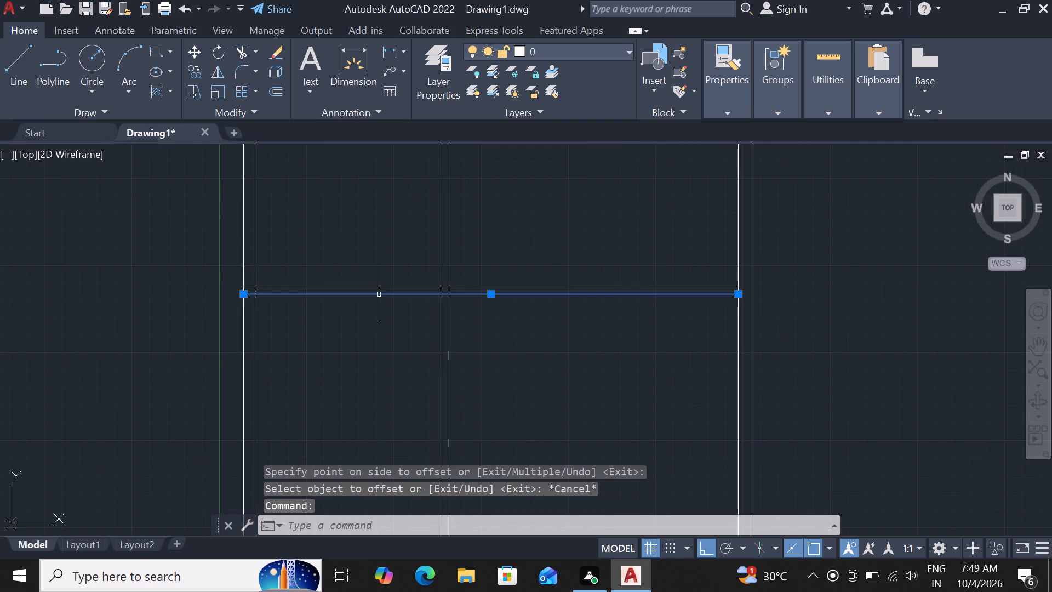
type("of")
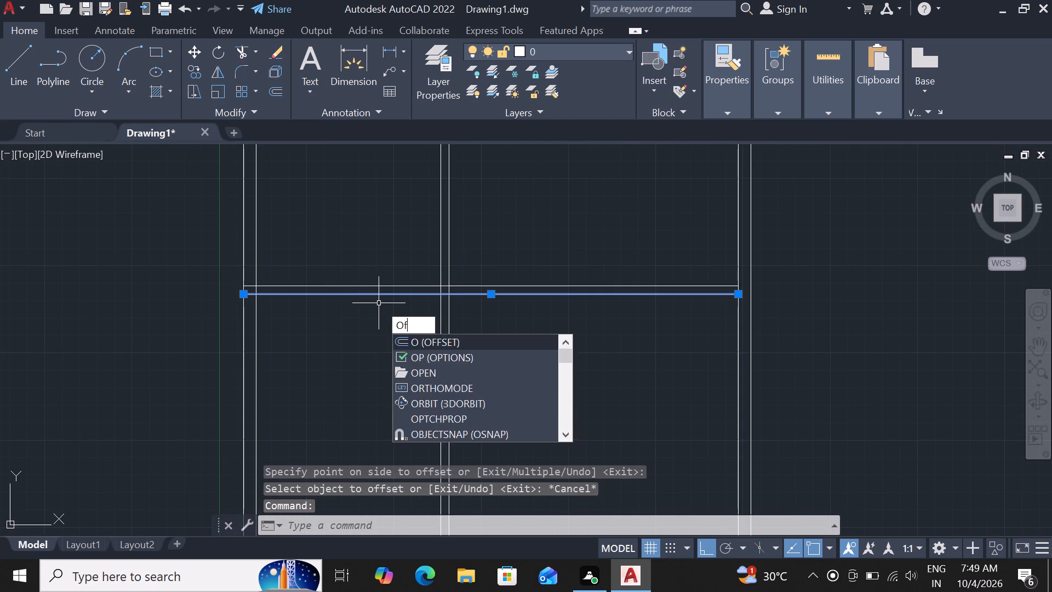
key("space")
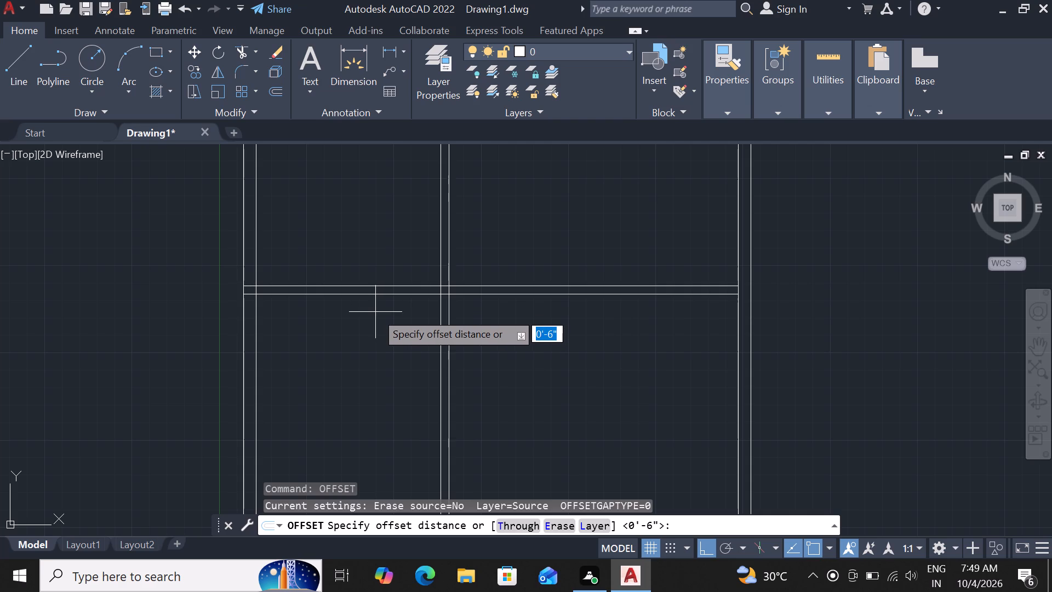
type("16'")
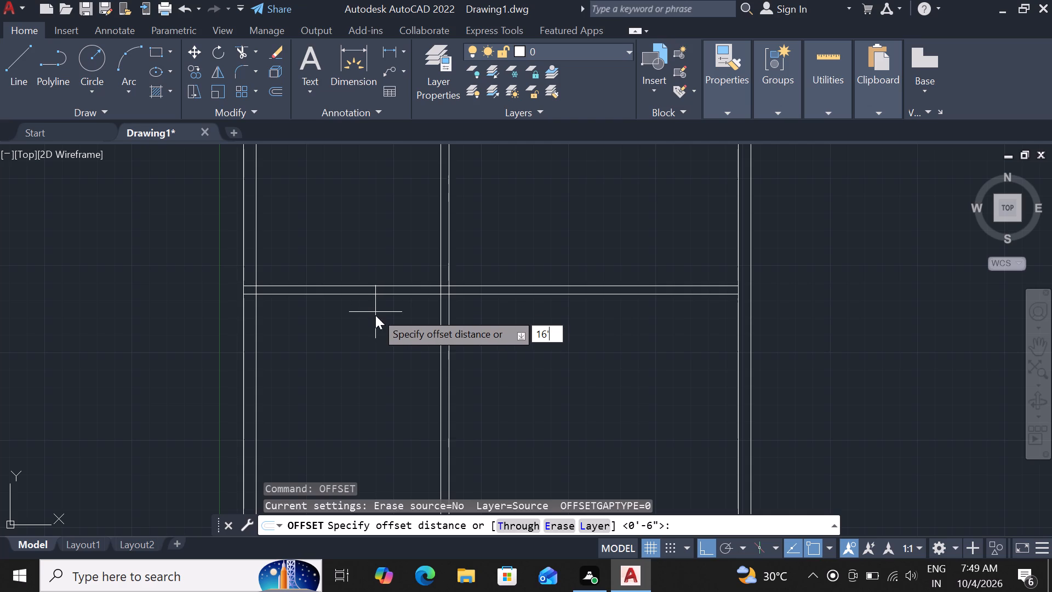
key("Return")
left_click(368, 359)
scroll(369, 320, "down", 3)
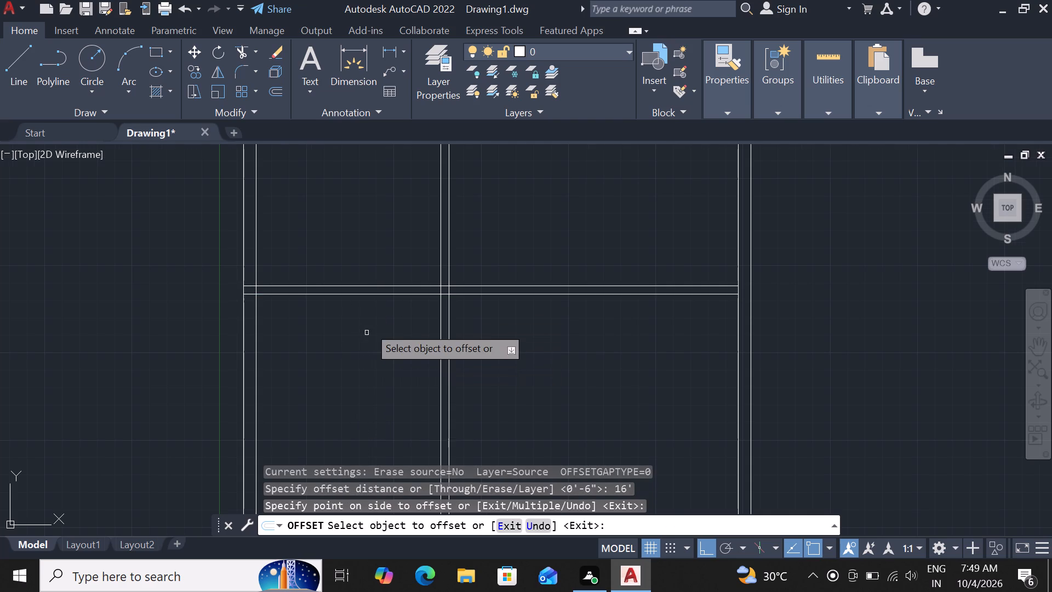
scroll(362, 368, "up", 3)
scroll(358, 376, "down", 2)
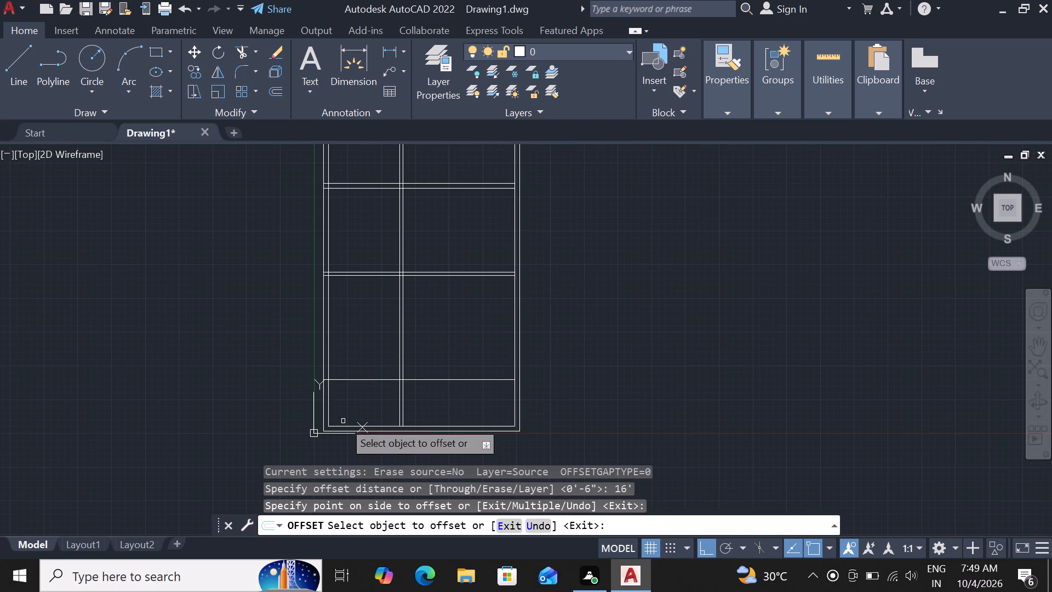
scroll(361, 397, "up", 2)
key("Escape")
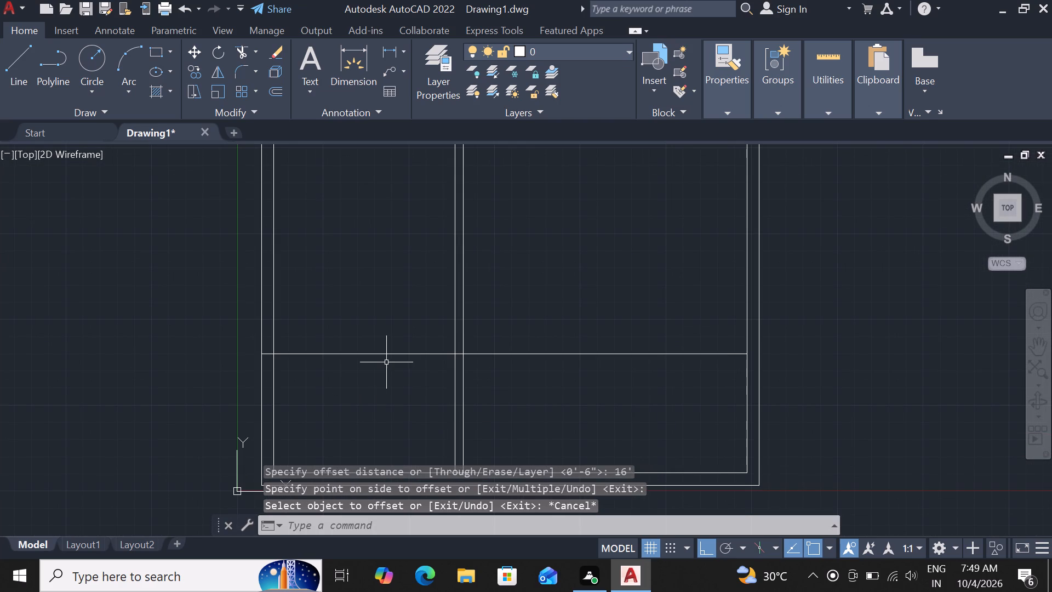
Offset the lowest horizontal partition line 6" downward to form the wall's thickness and end the Offset command.
left_click(396, 356)
key("space")
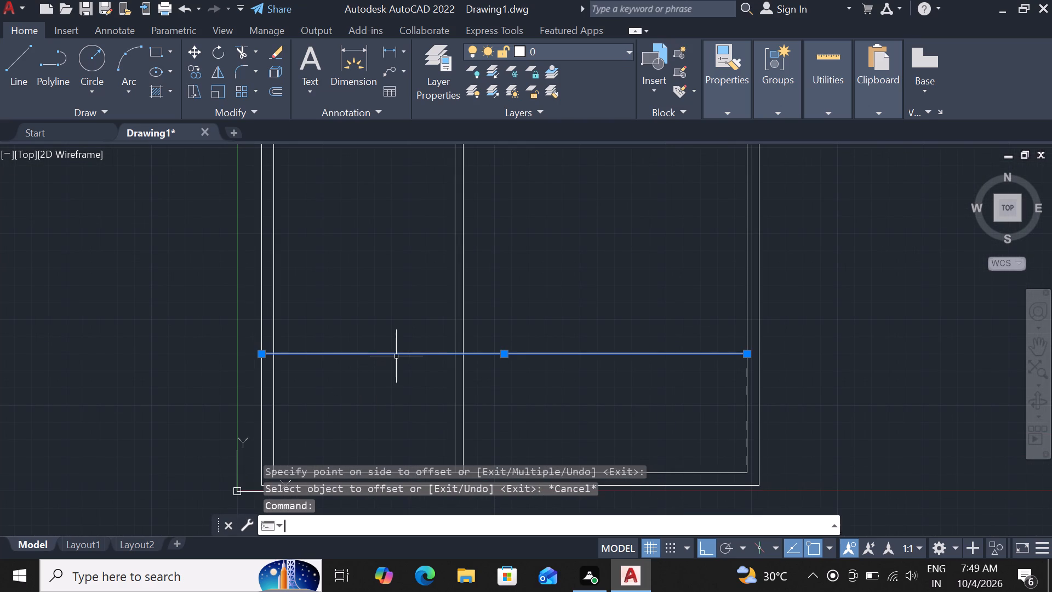
type("o")
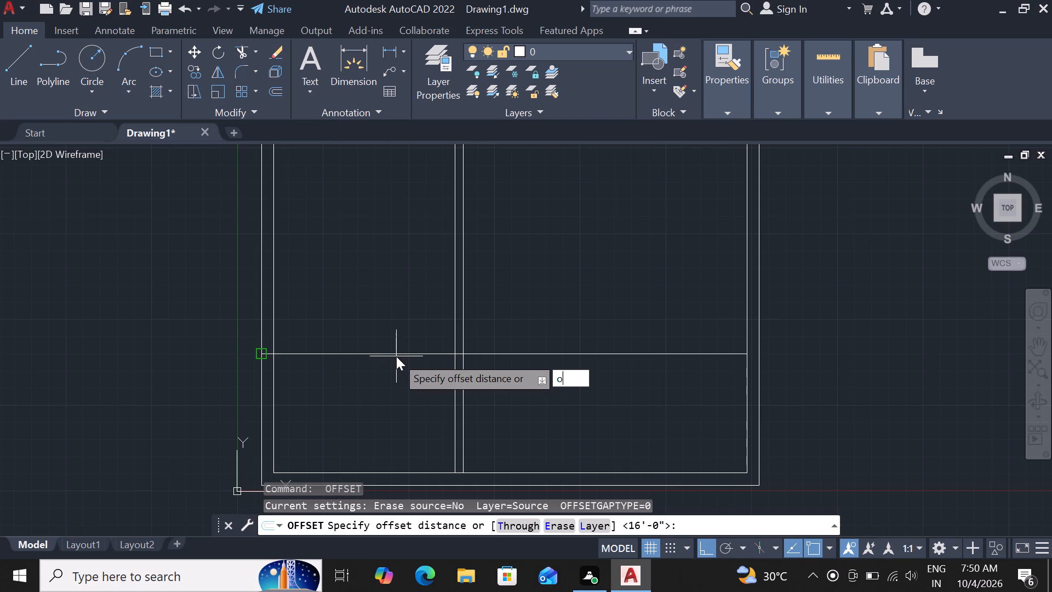
key("BackSpace")
type("6\"")
key("Return")
scroll(396, 356, "down", 3)
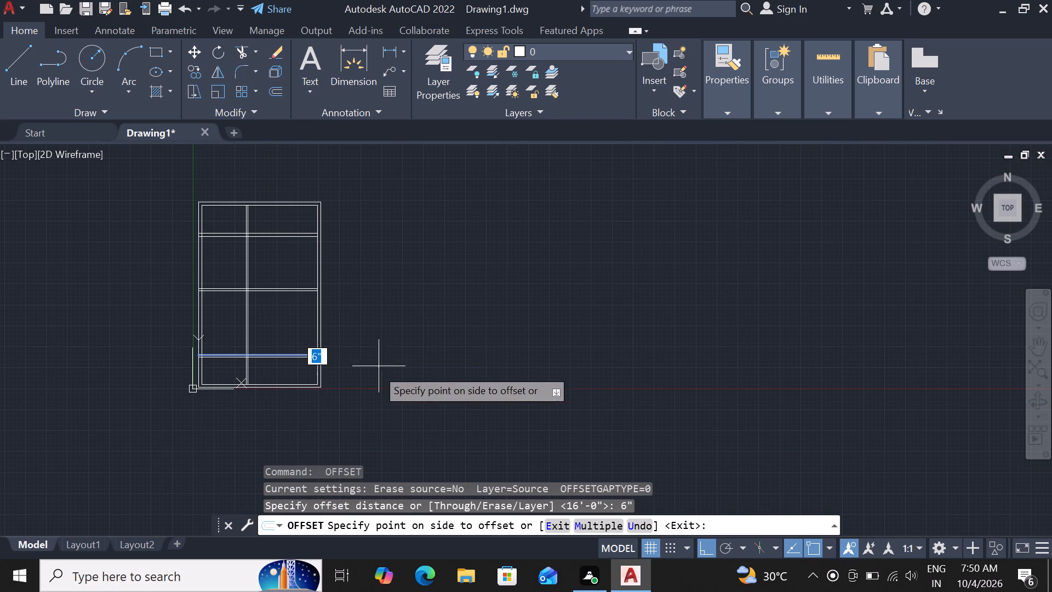
left_click(316, 400)
scroll(279, 369, "up", 3)
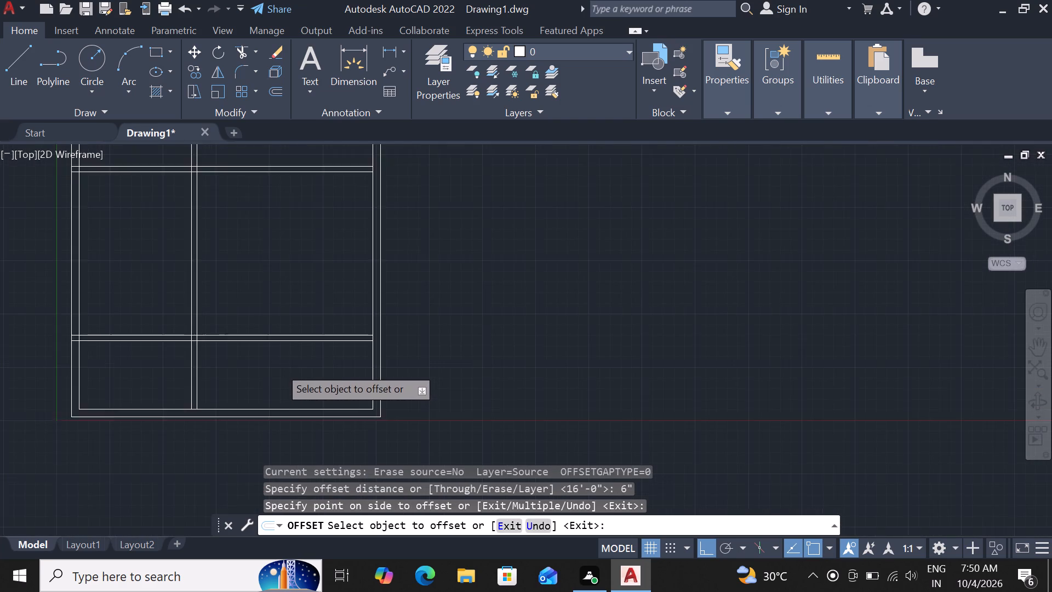
scroll(308, 354, "down", 2)
scroll(403, 357, "down", 2)
scroll(312, 310, "up", 2)
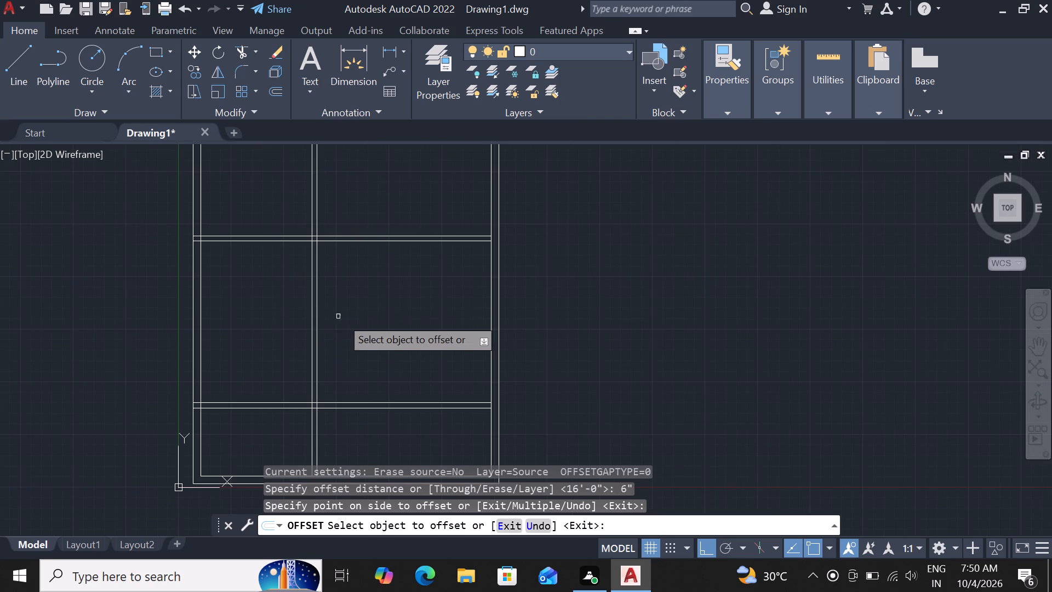
scroll(360, 327, "down", 3)
scroll(329, 302, "up", 1)
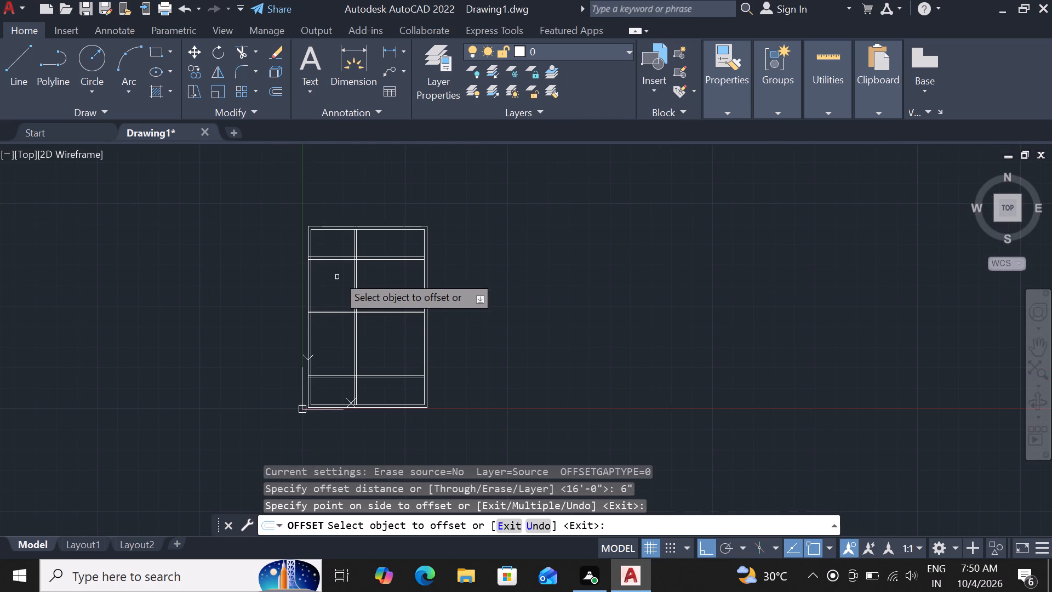
scroll(361, 267, "down", 1)
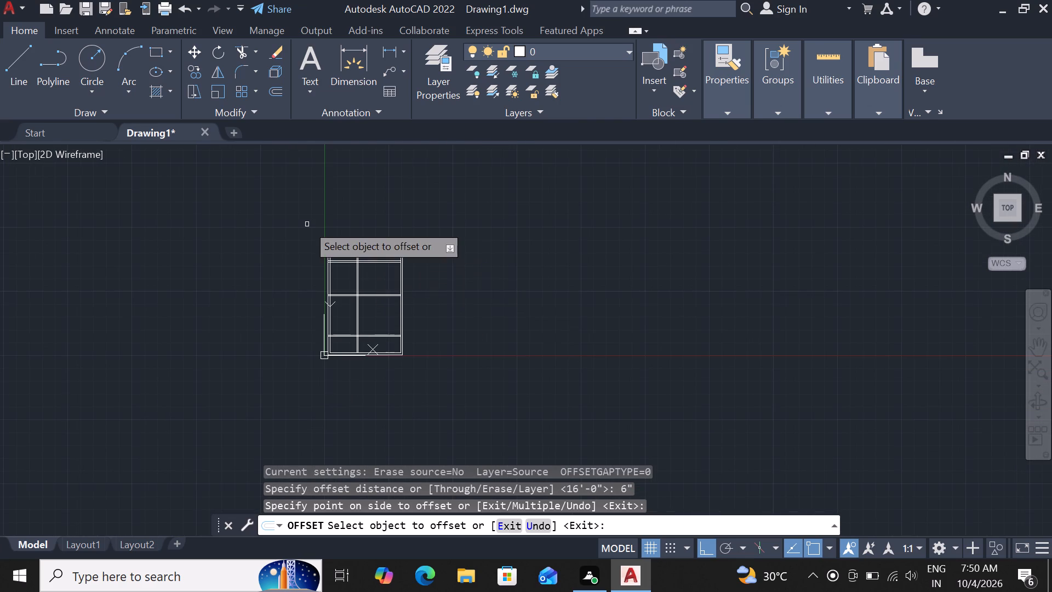
scroll(315, 272, "up", 4)
key("Escape")
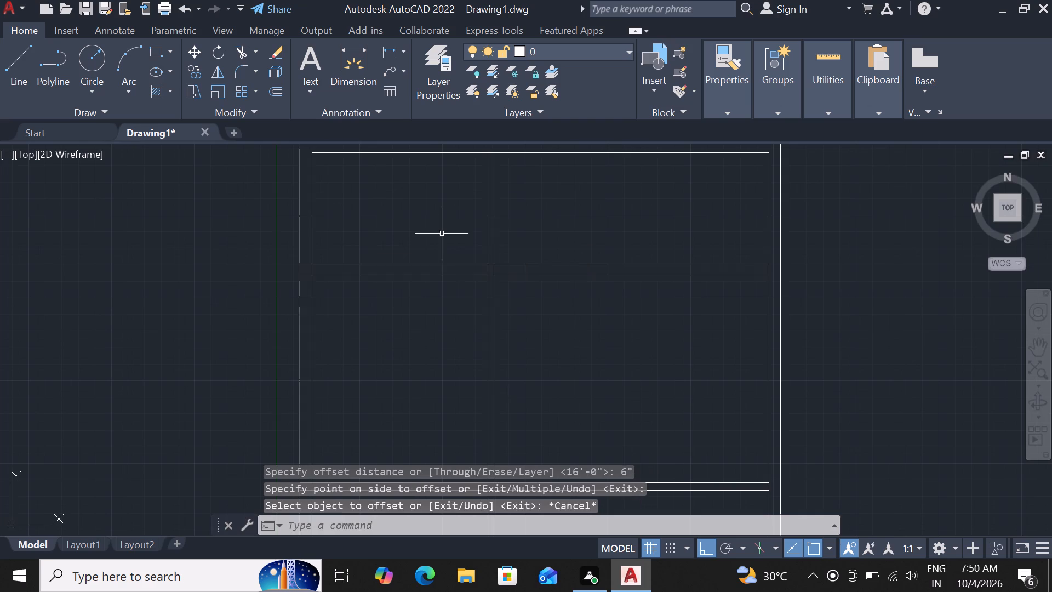
Offset the left line of the vertical partition wall 4' to the left and end the Offset command.
left_click(487, 218)
key("o")
type("f")
key("space")
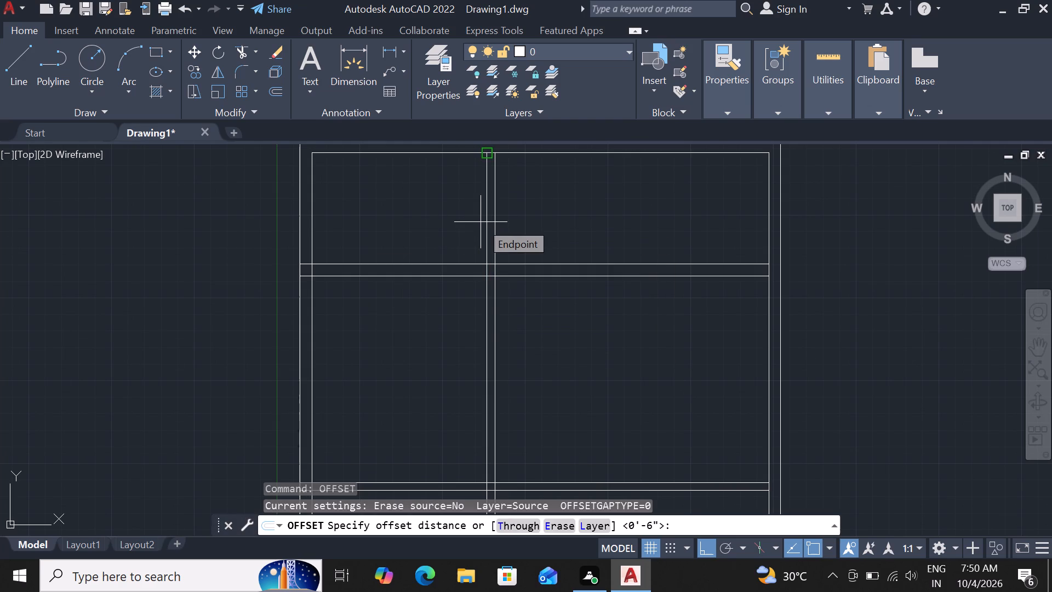
type("4'")
key("Return")
left_click(453, 234)
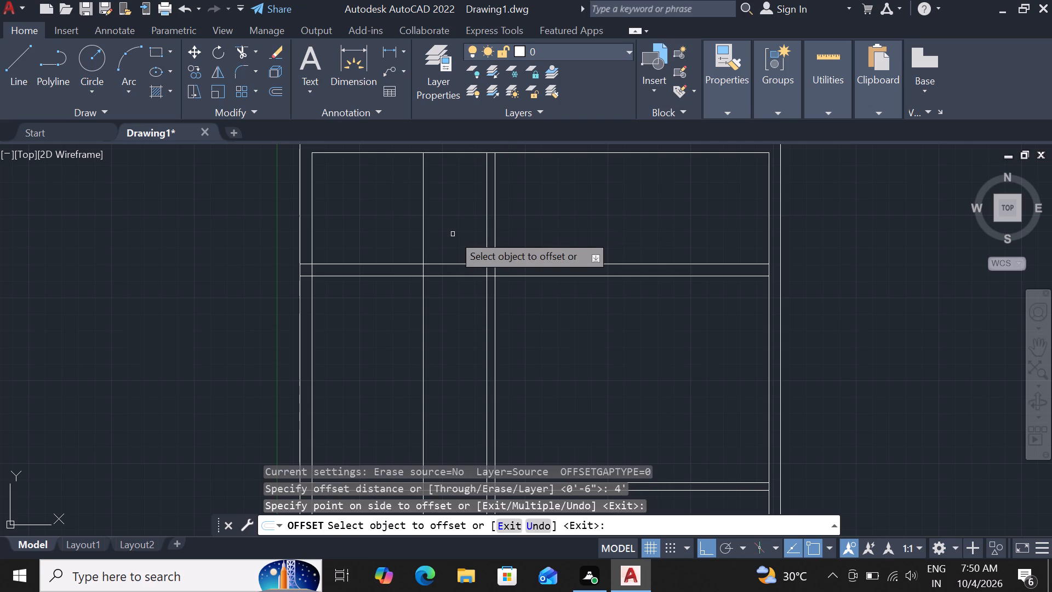
key("Escape")
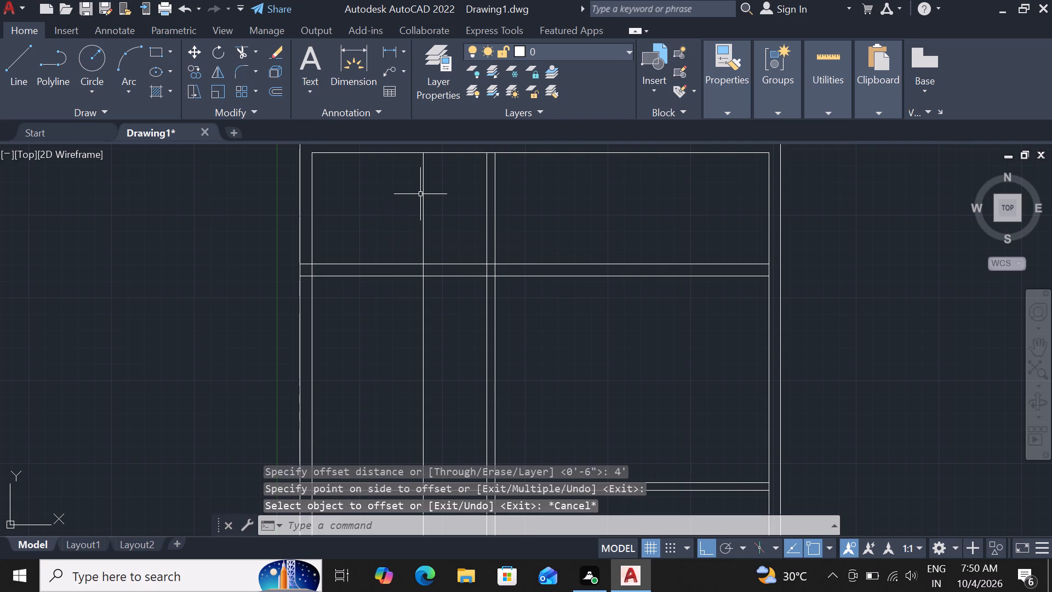
Offset the new vertical line 6" to the left to form the second vertical partition's thickness and end the Offset command.
left_click(424, 192)
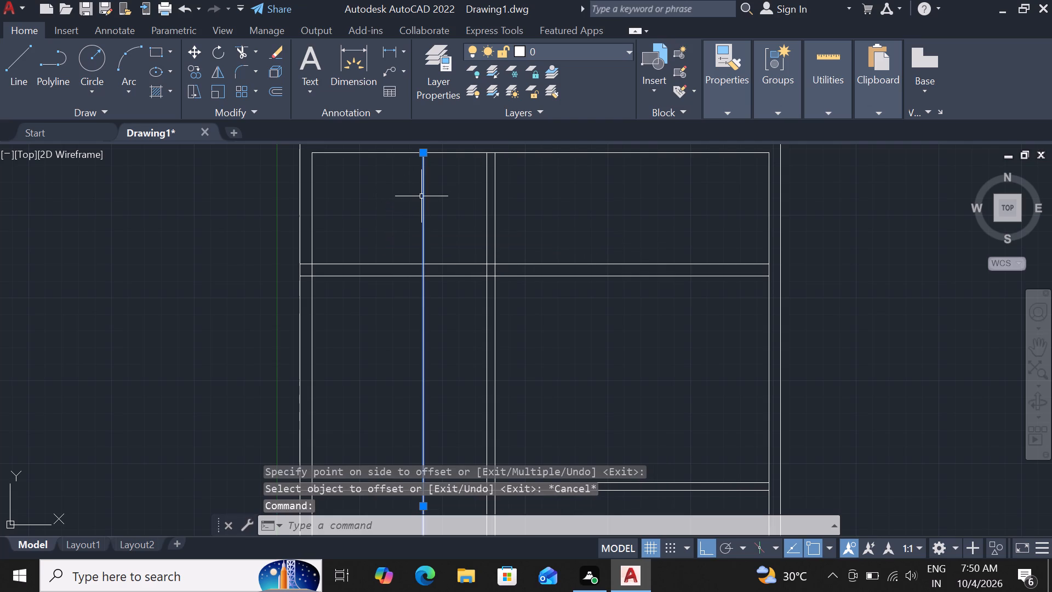
type("of 6\"")
key("Return")
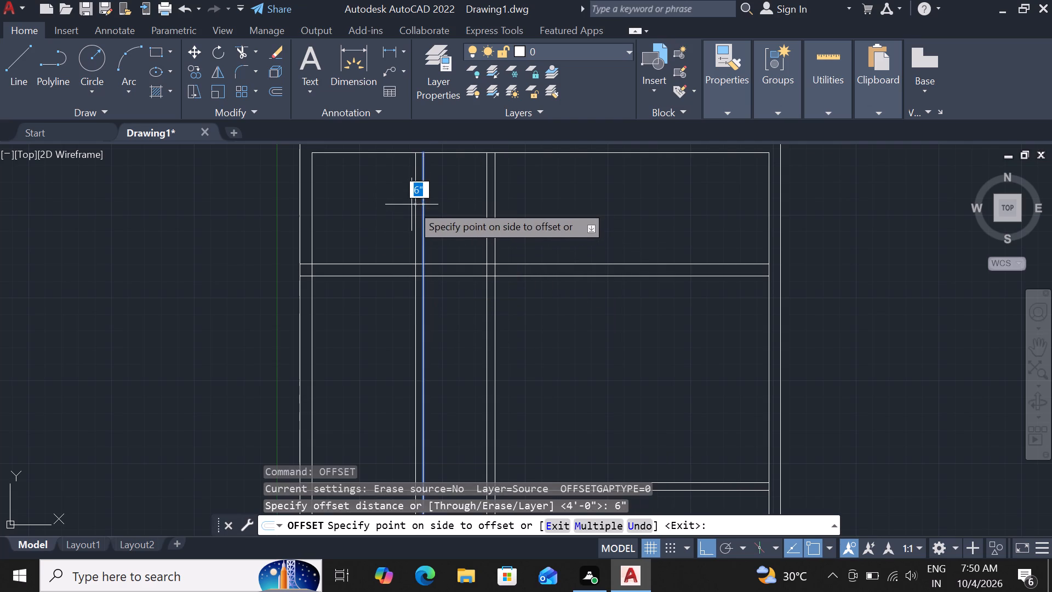
left_click(411, 204)
scroll(413, 286, "down", 2)
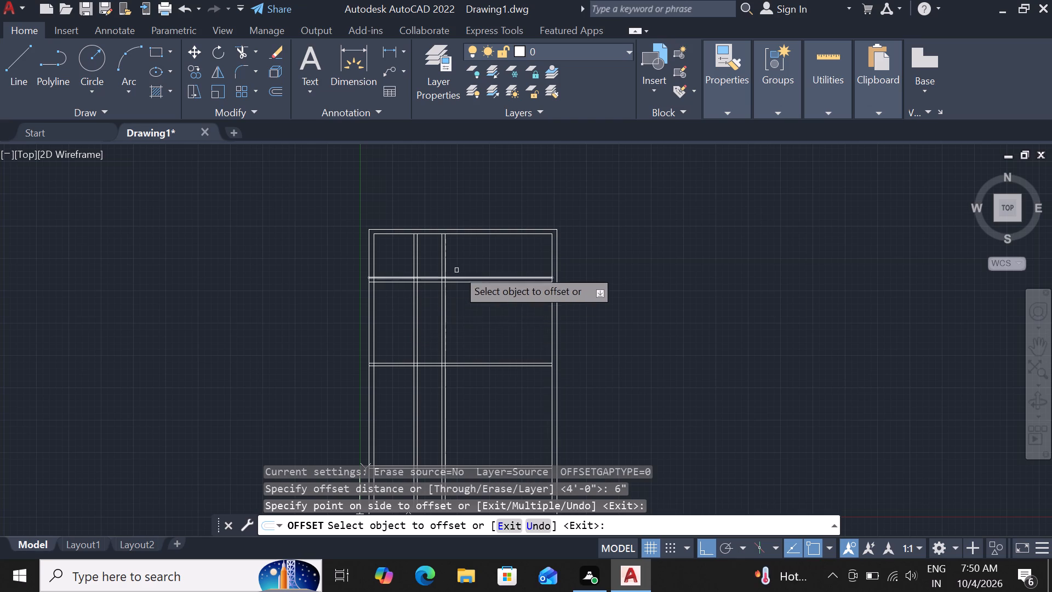
scroll(410, 285, "up", 3)
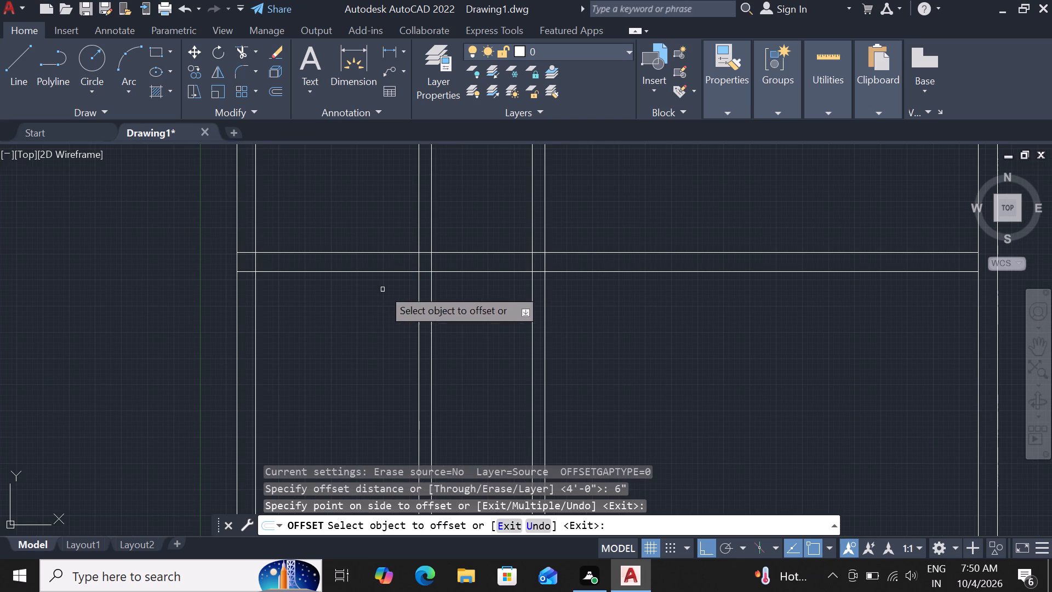
key("Escape")
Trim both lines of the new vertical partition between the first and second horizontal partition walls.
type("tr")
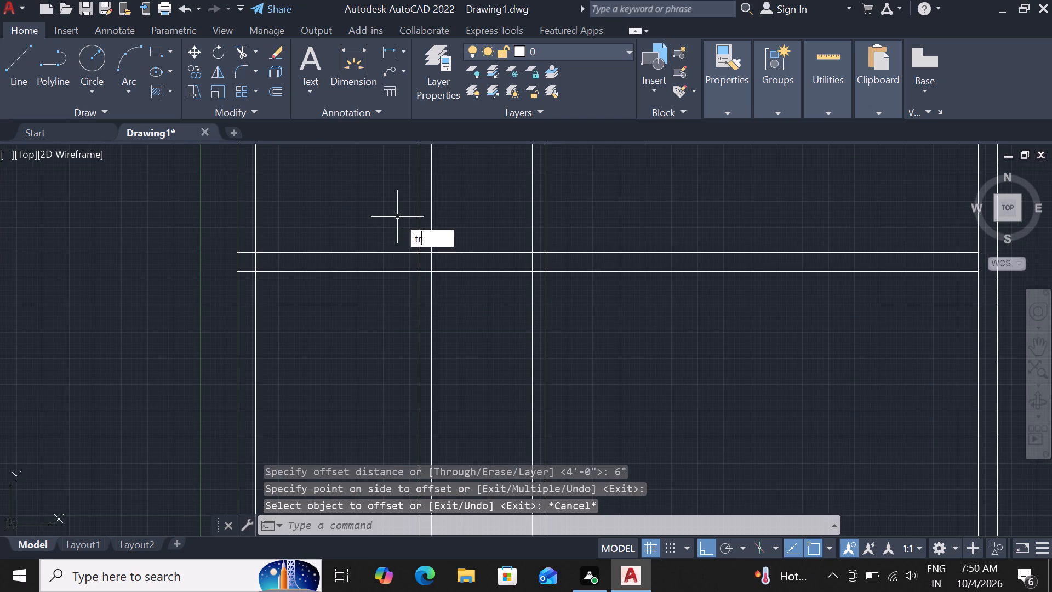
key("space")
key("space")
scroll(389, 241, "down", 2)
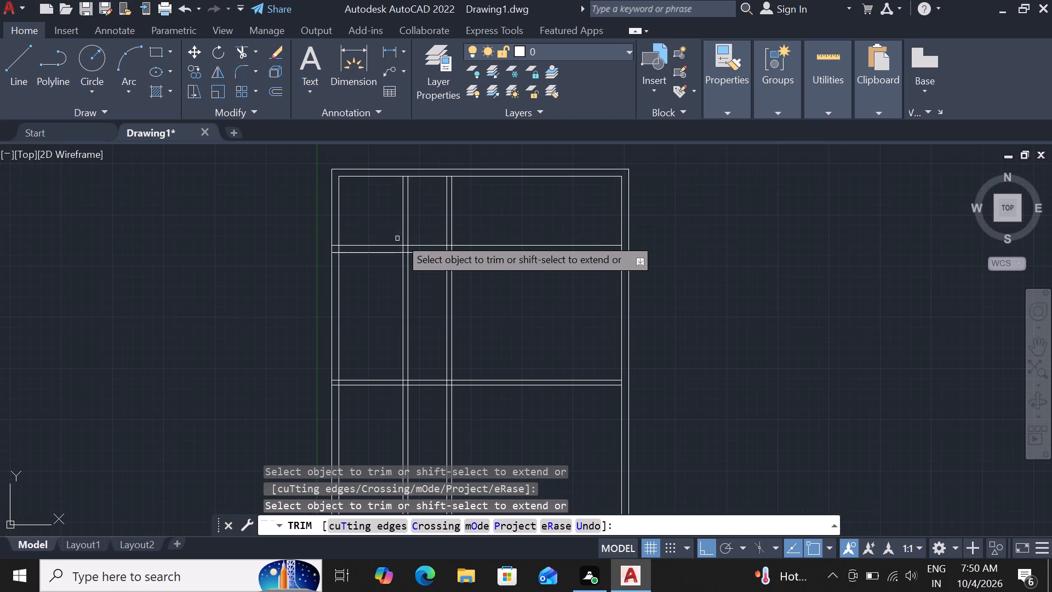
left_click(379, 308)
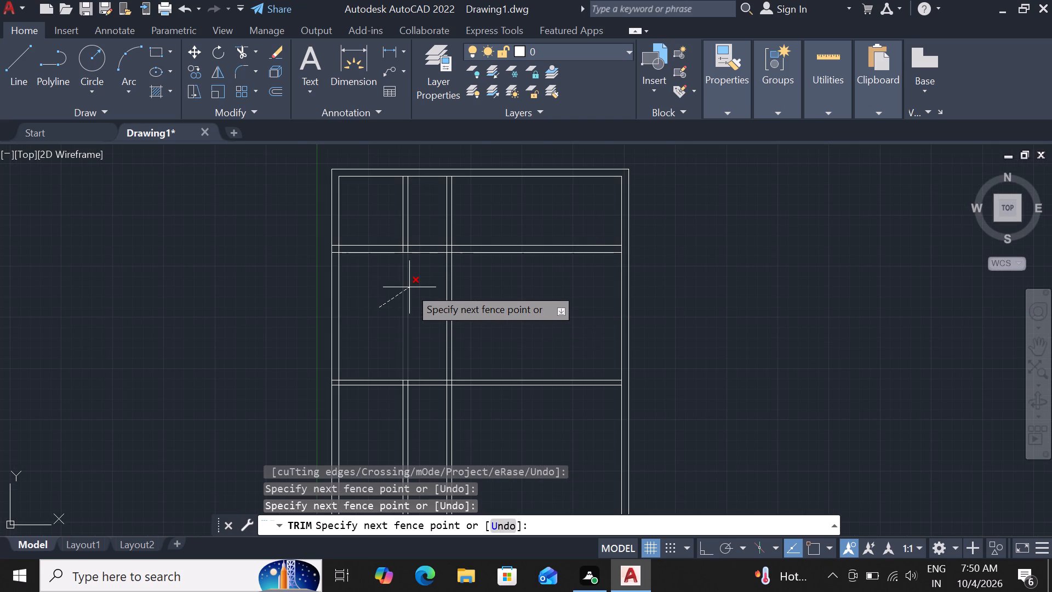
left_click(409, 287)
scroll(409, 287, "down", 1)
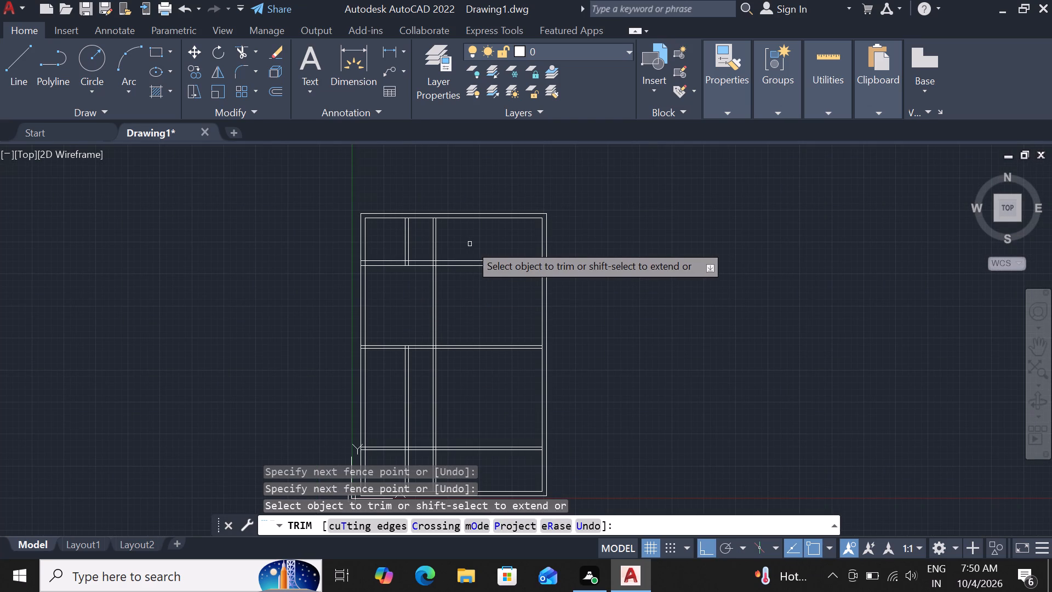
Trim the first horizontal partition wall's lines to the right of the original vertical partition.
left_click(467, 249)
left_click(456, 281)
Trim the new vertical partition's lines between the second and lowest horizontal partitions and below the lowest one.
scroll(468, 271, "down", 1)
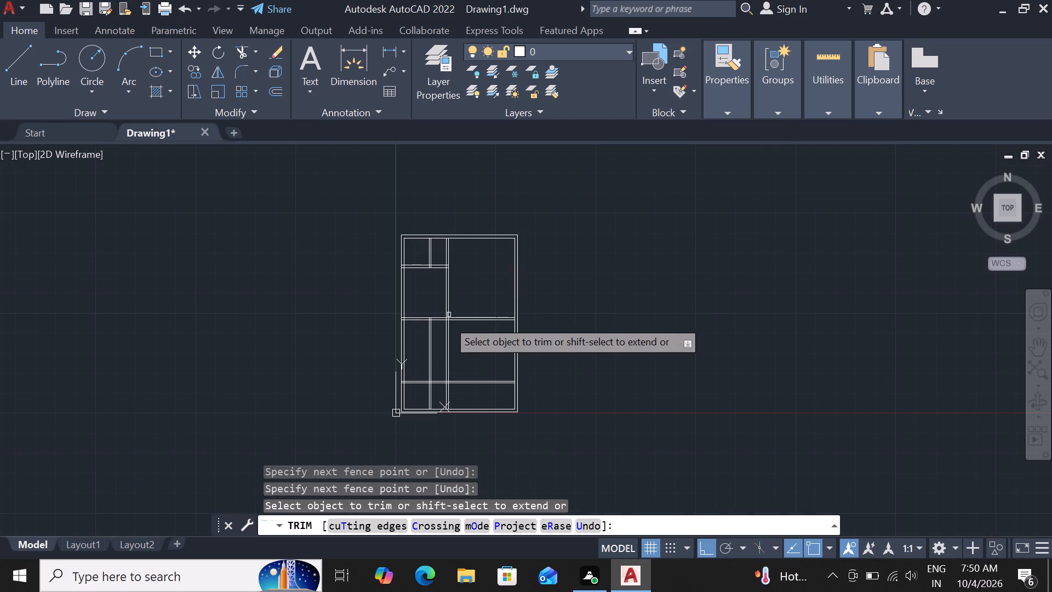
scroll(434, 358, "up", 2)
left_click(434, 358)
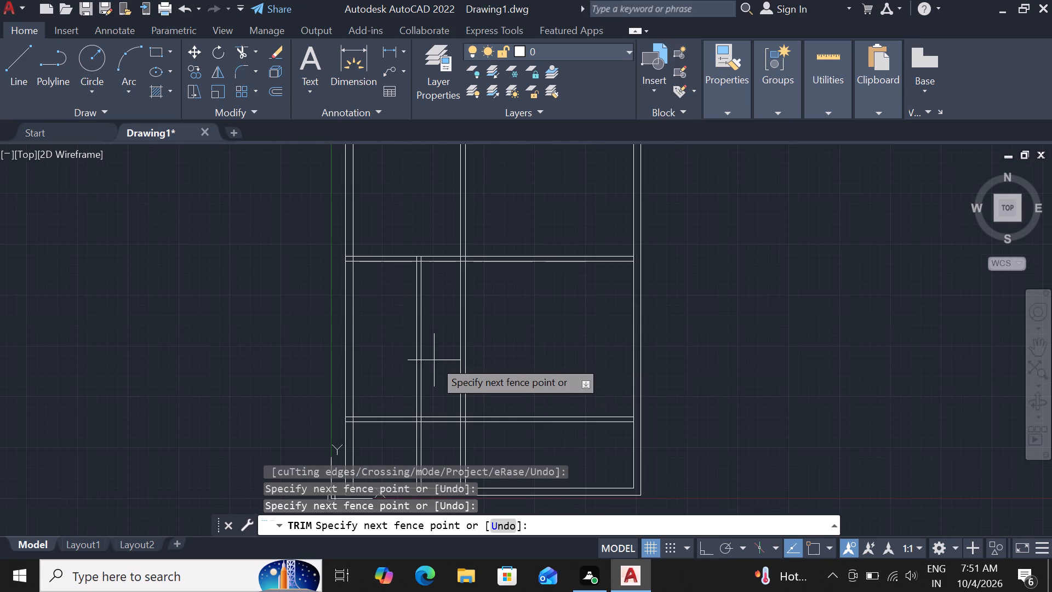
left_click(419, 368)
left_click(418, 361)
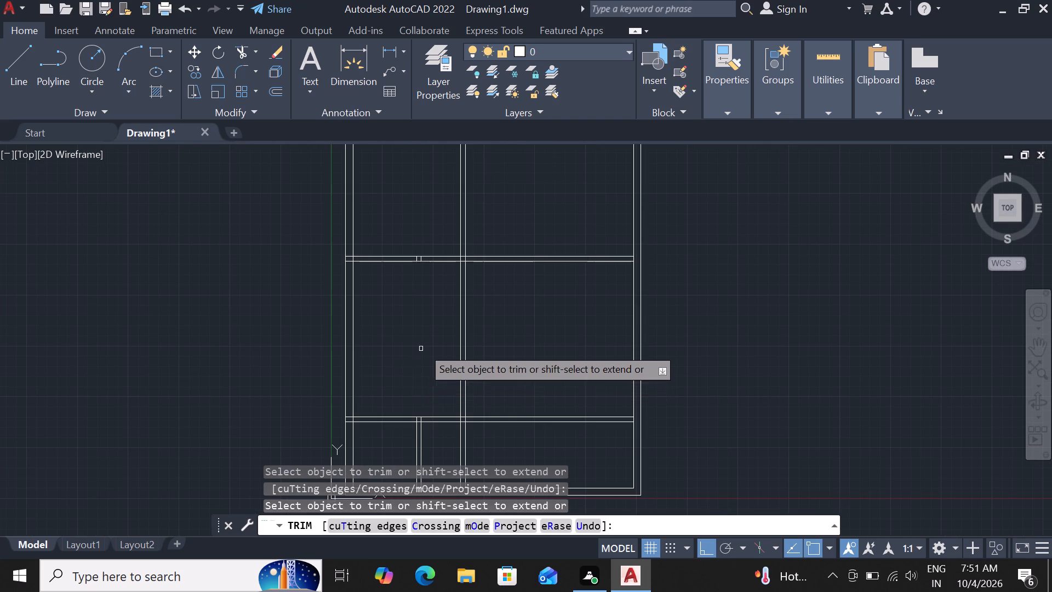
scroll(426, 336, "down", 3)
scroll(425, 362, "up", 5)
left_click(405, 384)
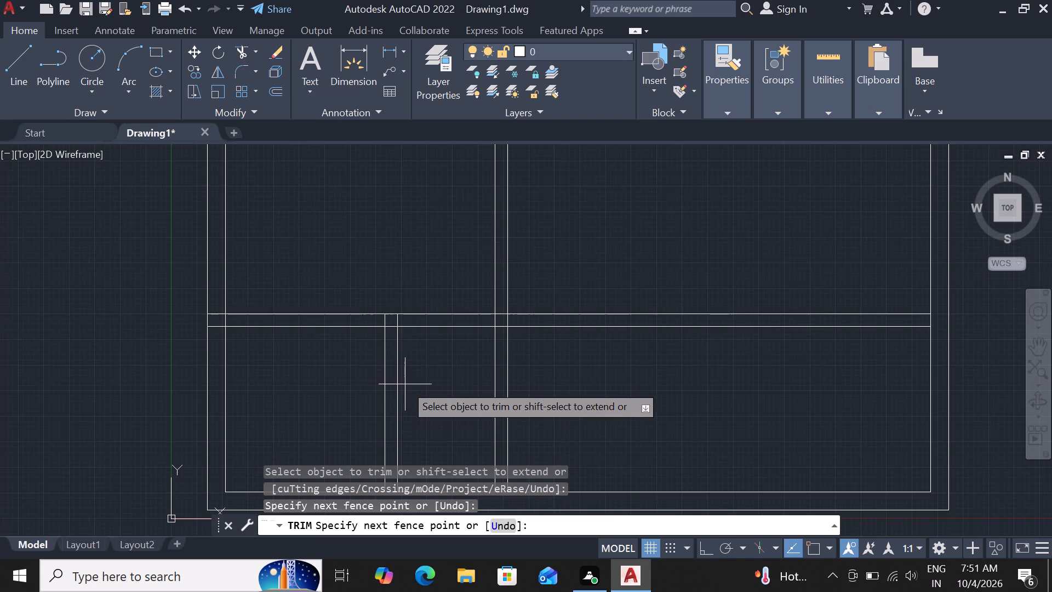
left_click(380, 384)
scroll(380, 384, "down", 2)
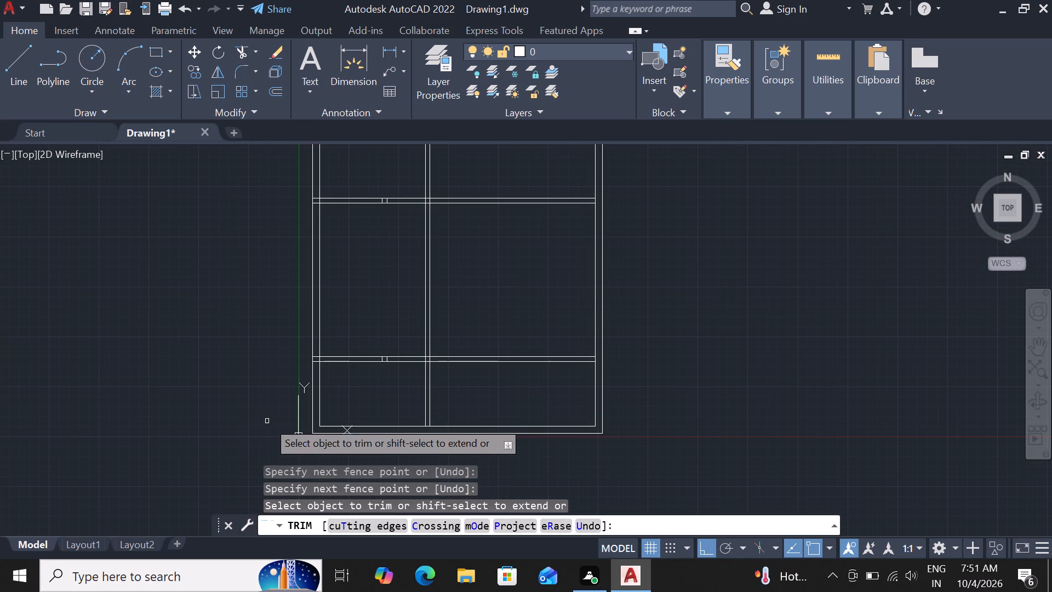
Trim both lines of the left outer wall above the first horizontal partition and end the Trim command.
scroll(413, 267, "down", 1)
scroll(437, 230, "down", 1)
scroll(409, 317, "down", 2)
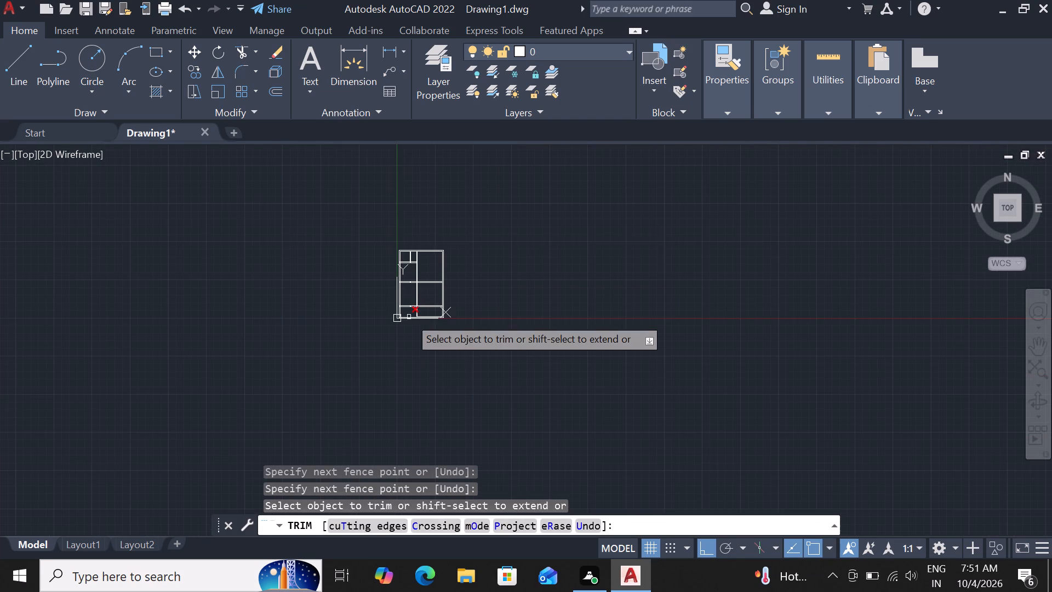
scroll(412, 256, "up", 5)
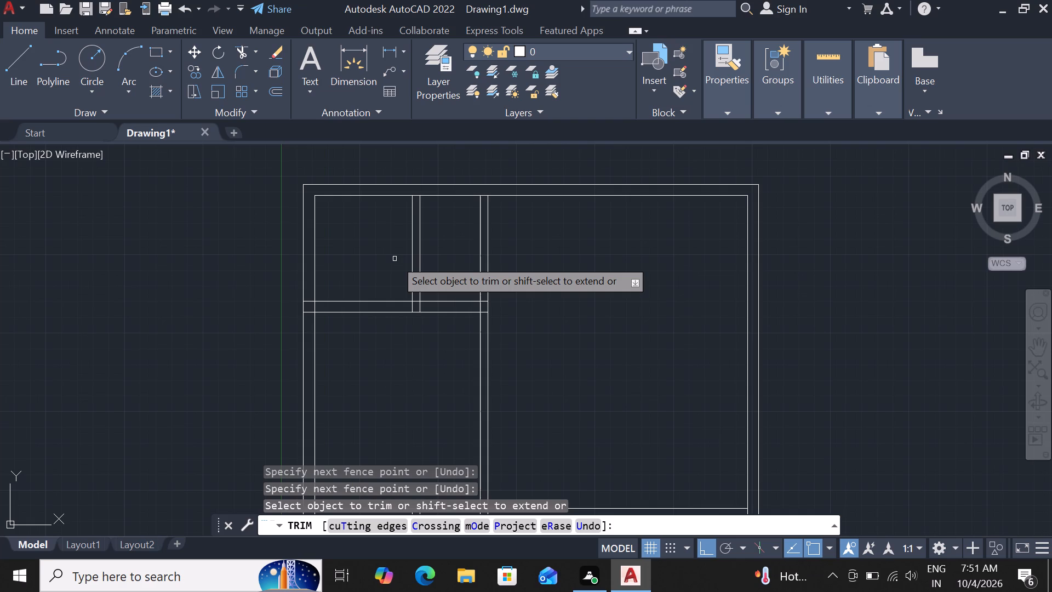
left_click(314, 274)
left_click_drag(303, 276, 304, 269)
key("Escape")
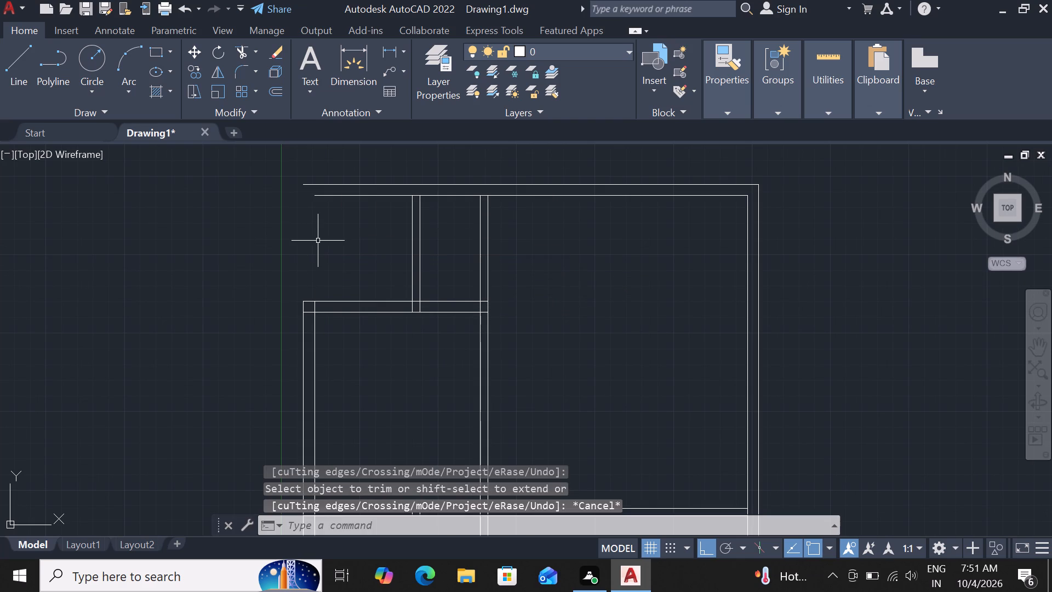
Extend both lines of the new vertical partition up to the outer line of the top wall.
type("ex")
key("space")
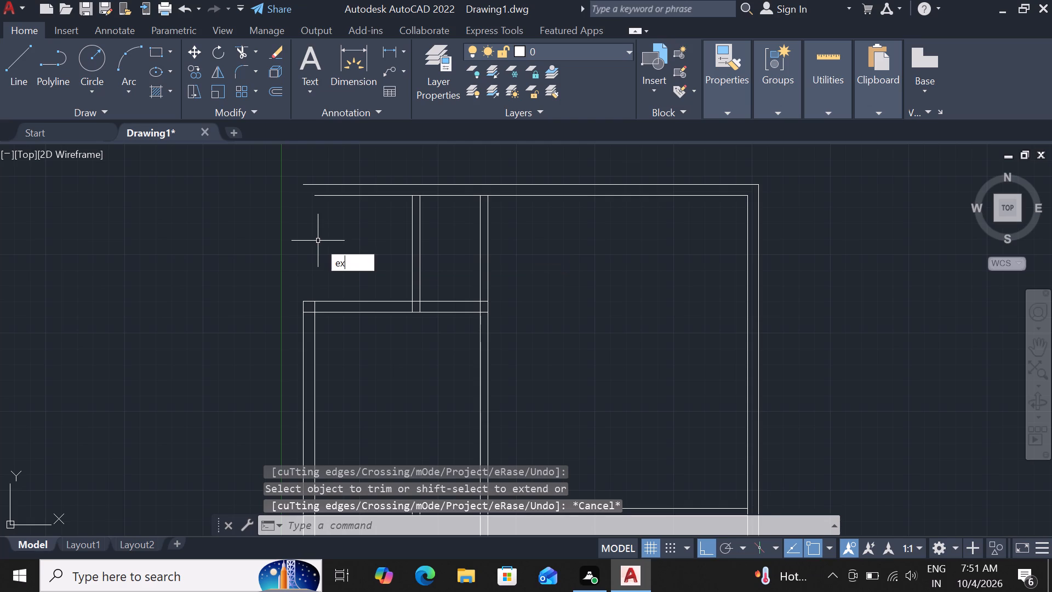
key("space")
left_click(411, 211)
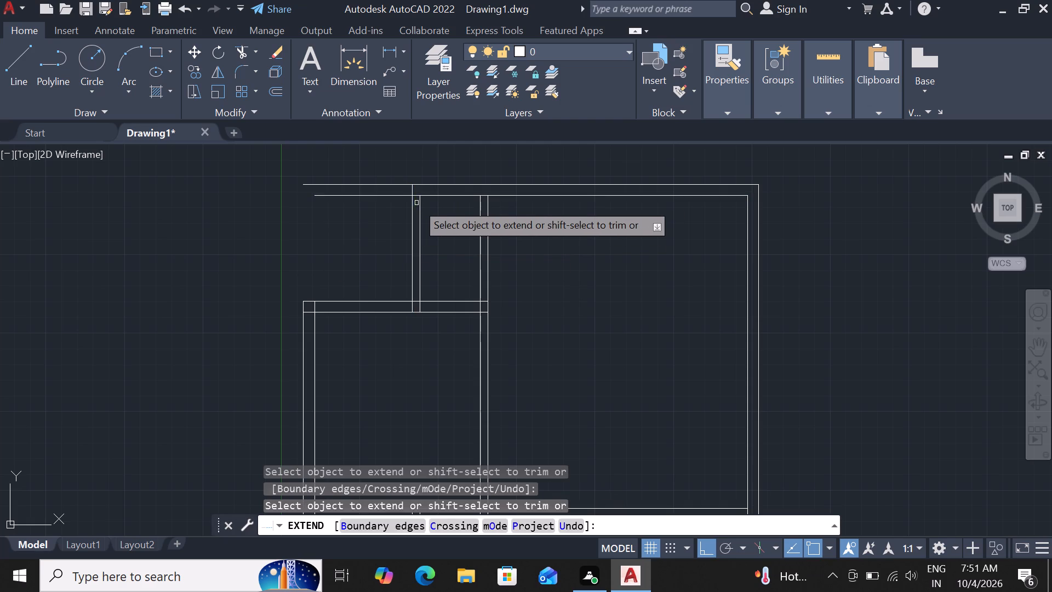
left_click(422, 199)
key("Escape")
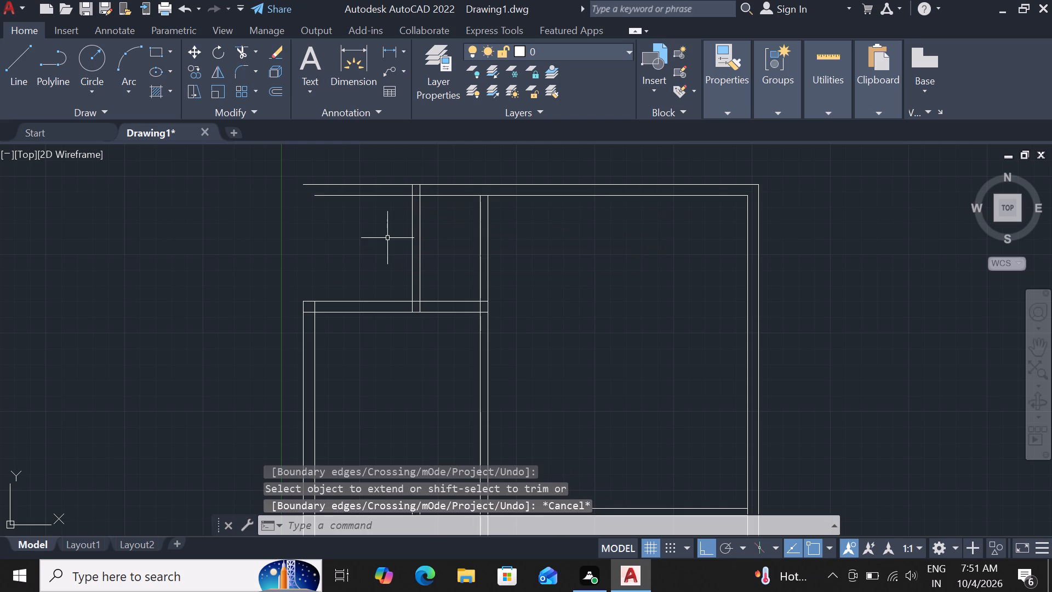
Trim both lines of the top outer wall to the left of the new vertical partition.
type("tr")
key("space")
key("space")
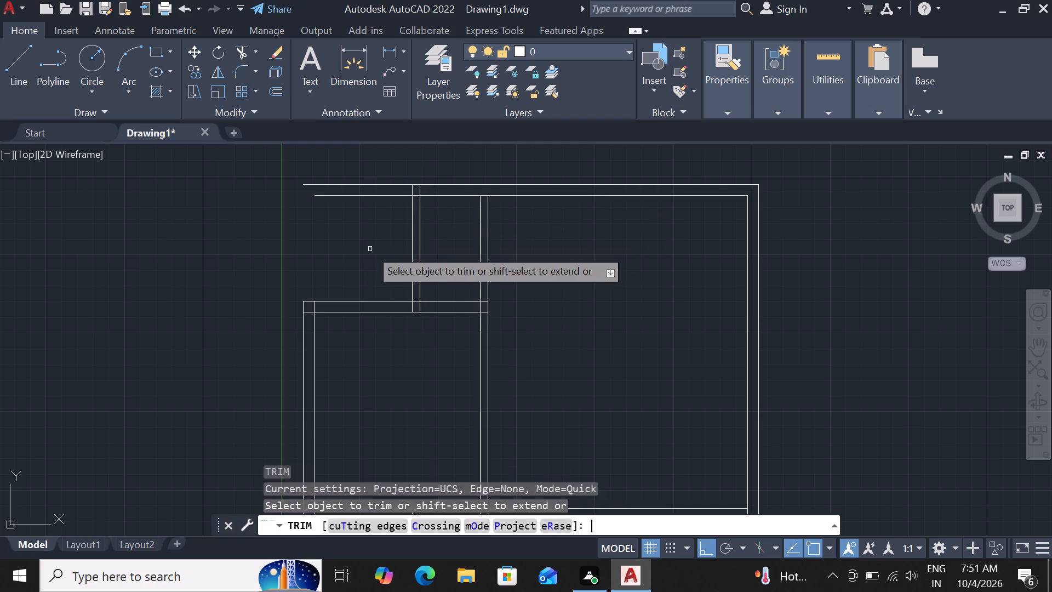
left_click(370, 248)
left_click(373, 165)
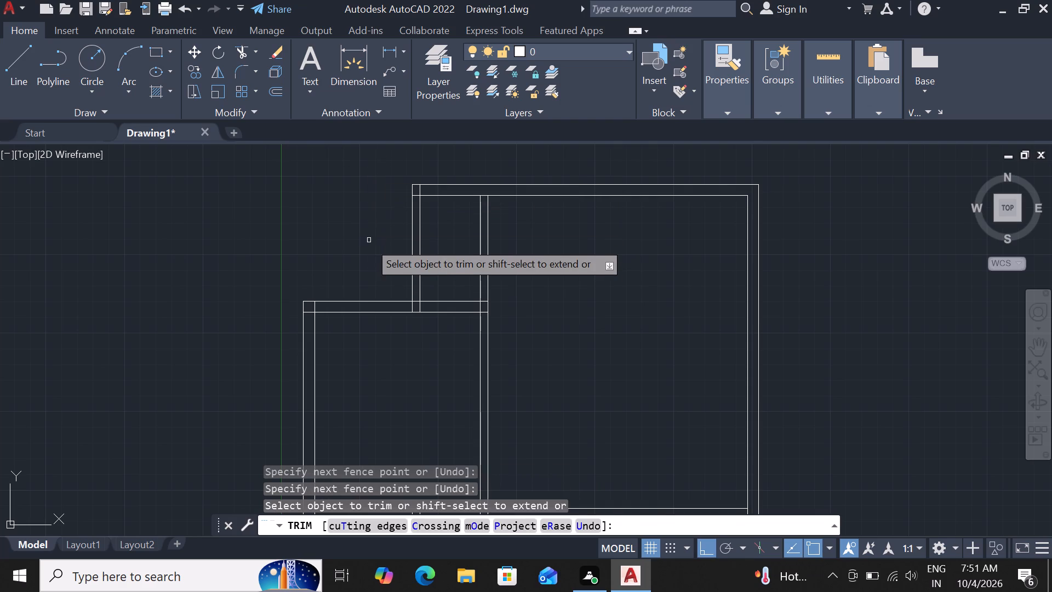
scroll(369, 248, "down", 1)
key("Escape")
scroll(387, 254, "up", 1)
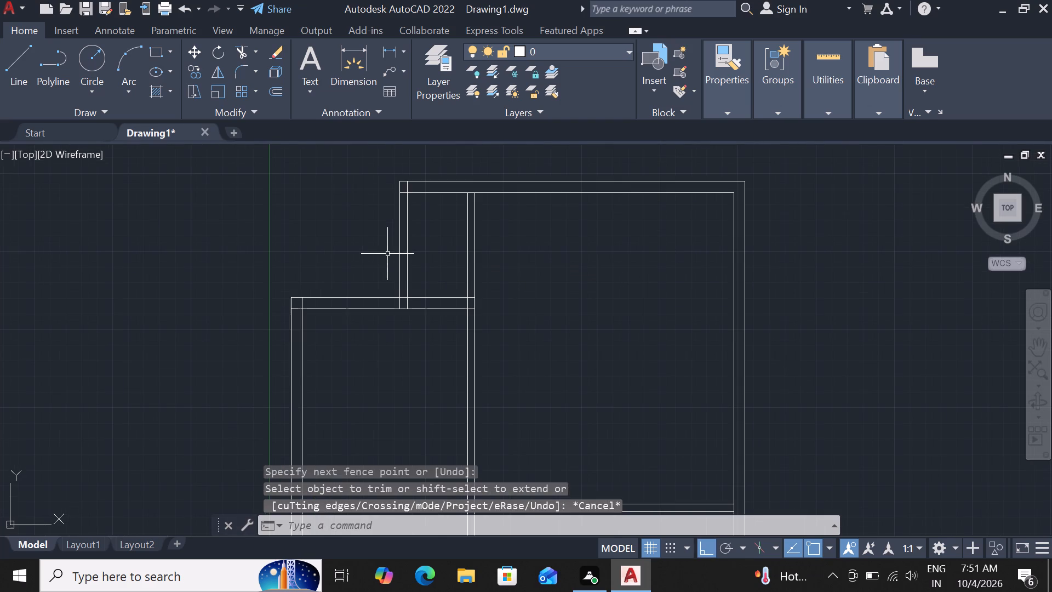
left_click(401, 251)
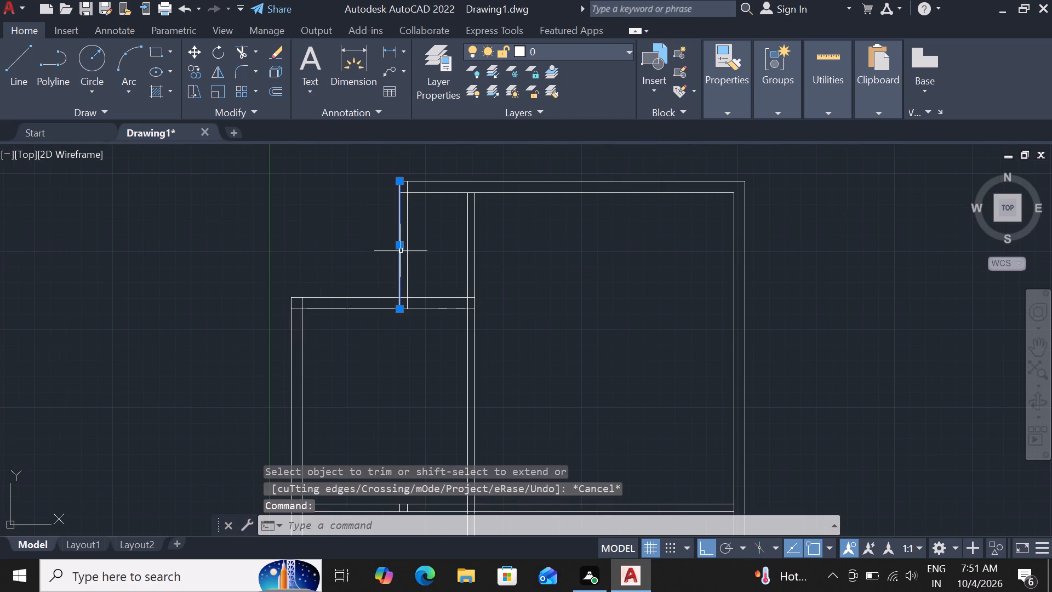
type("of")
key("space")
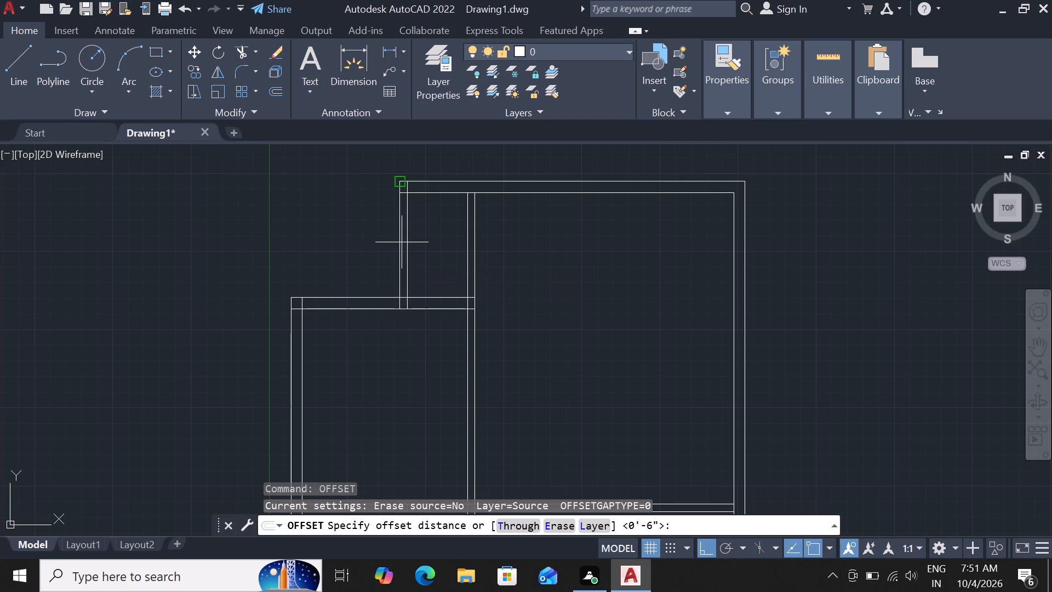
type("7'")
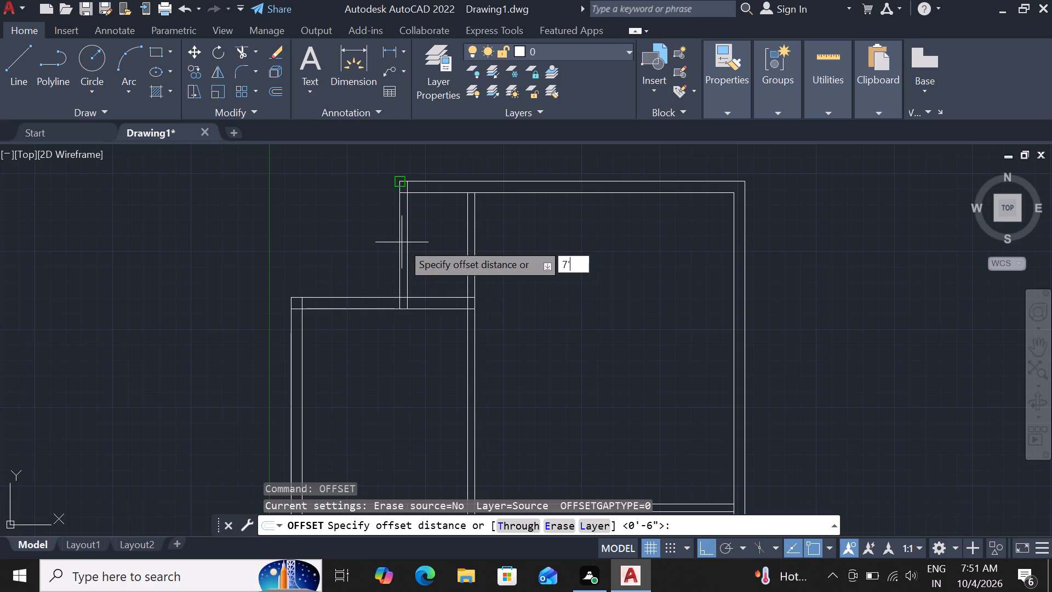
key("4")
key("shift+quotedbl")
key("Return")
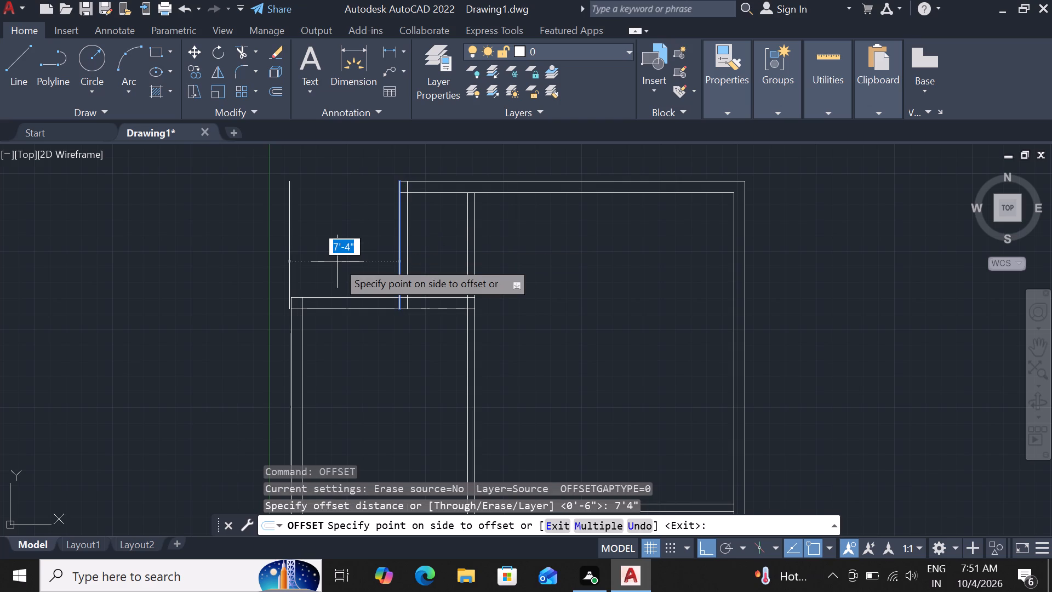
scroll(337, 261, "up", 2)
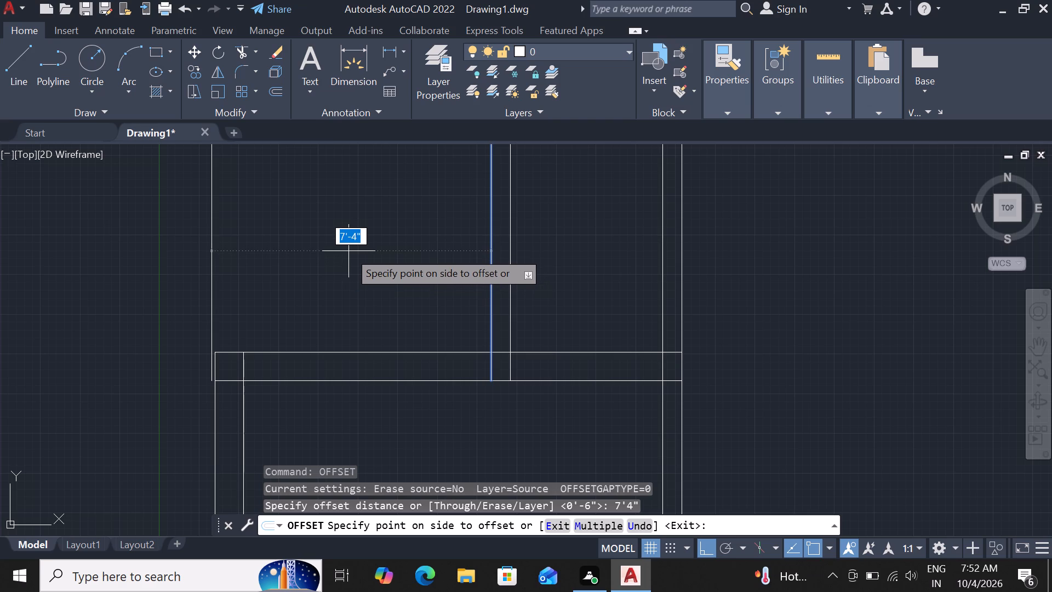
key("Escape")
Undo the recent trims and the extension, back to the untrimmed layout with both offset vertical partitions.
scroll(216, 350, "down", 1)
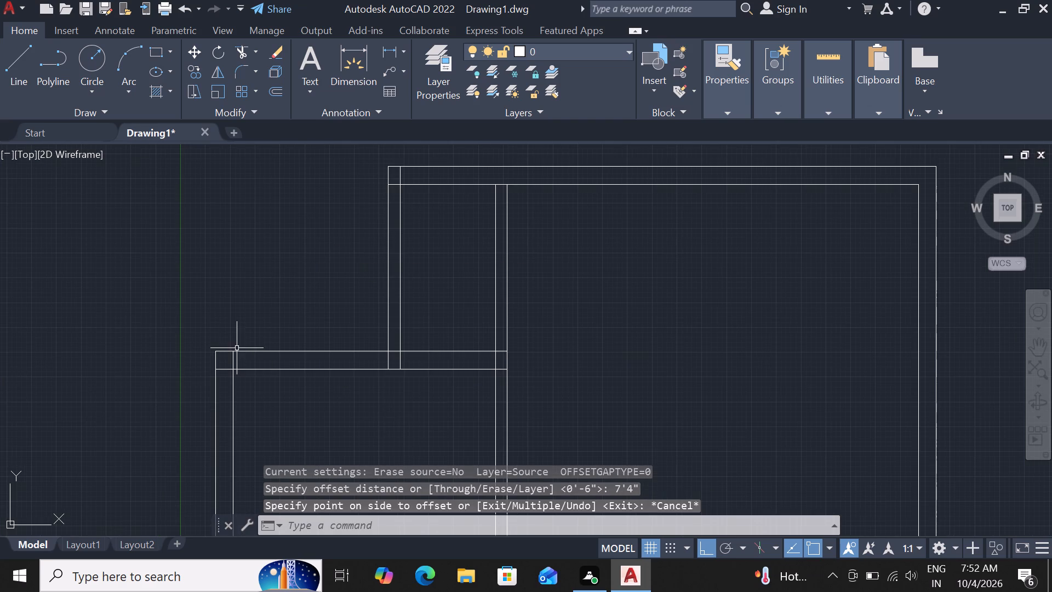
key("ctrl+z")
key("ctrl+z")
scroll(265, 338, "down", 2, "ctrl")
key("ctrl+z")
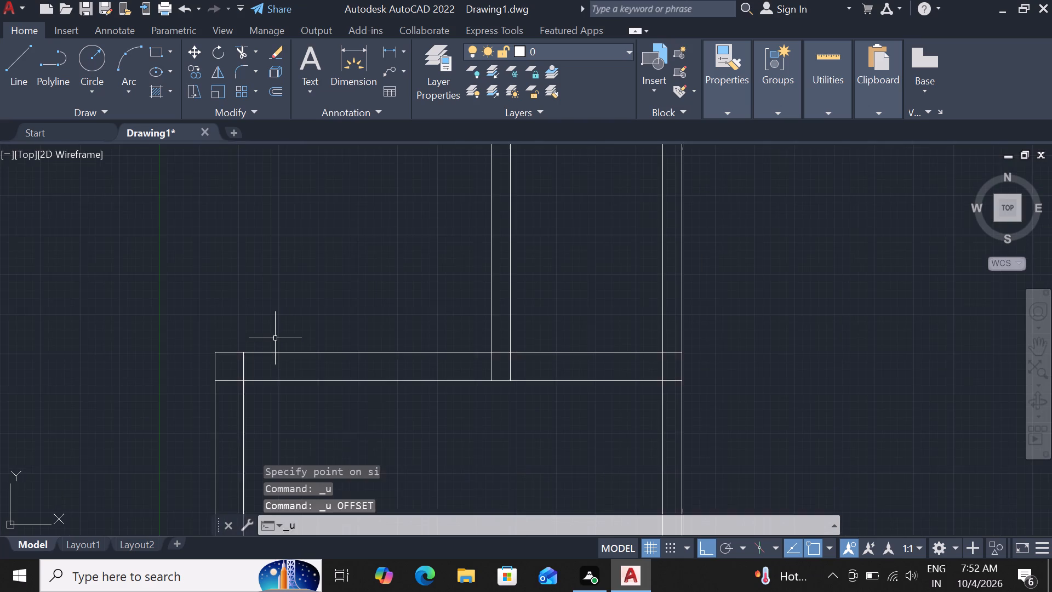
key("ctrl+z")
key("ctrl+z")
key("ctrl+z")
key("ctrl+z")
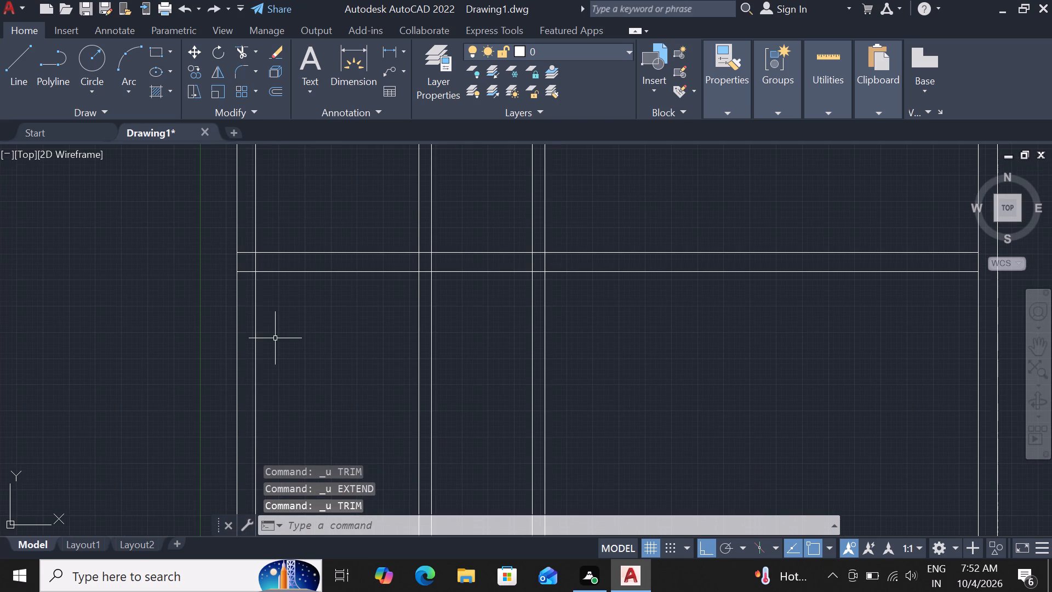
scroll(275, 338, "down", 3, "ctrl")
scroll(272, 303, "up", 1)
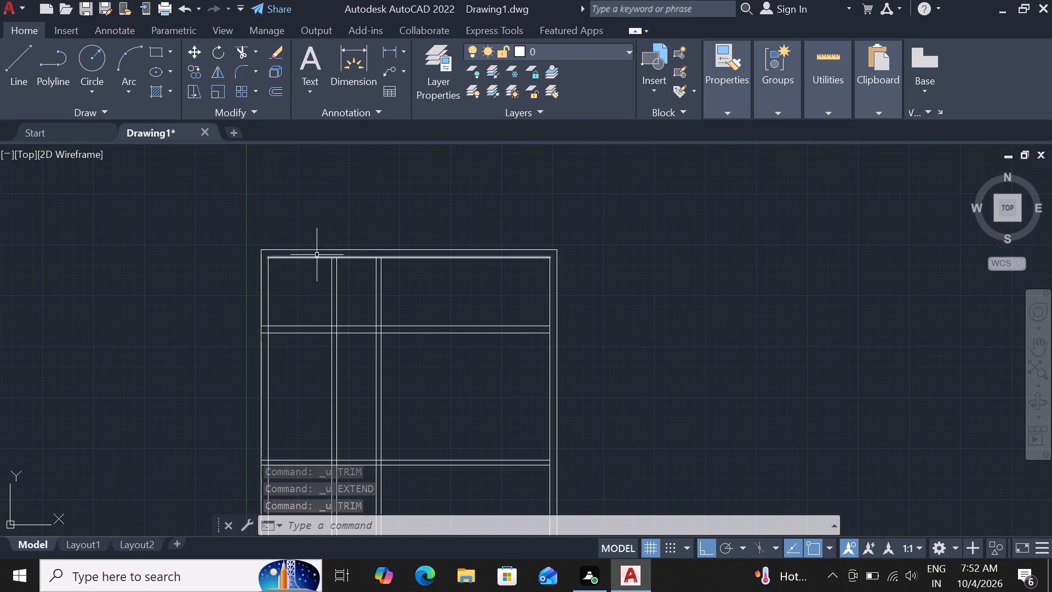
Extend both lines of the first vertical partition from the left up to the outer line of the top wall.
scroll(328, 263, "up", 1)
key("t")
type("r")
key("space")
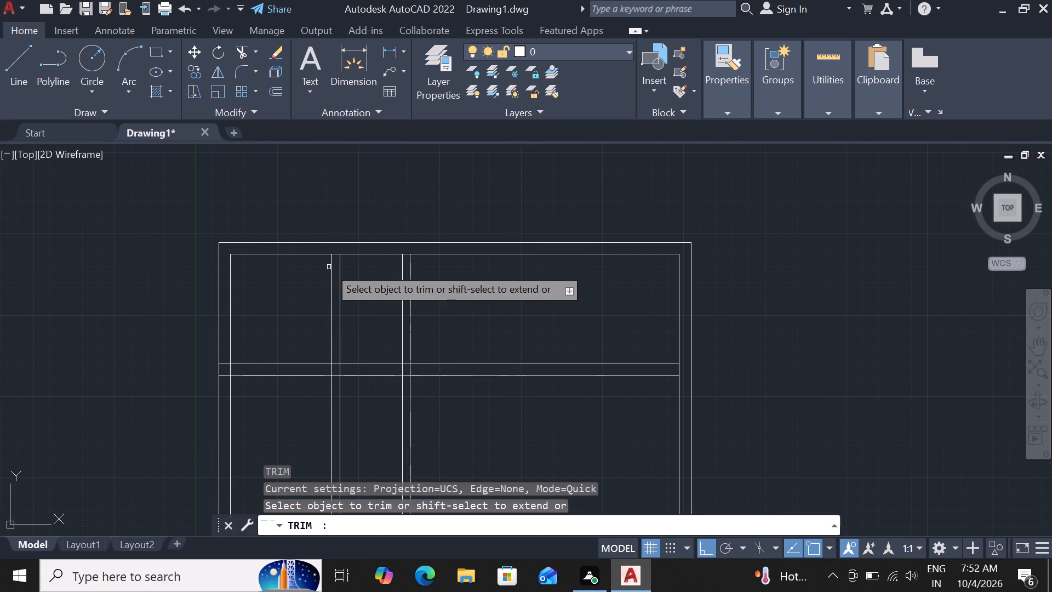
key("Escape")
type("ex")
key("space")
key("space")
left_click(331, 266)
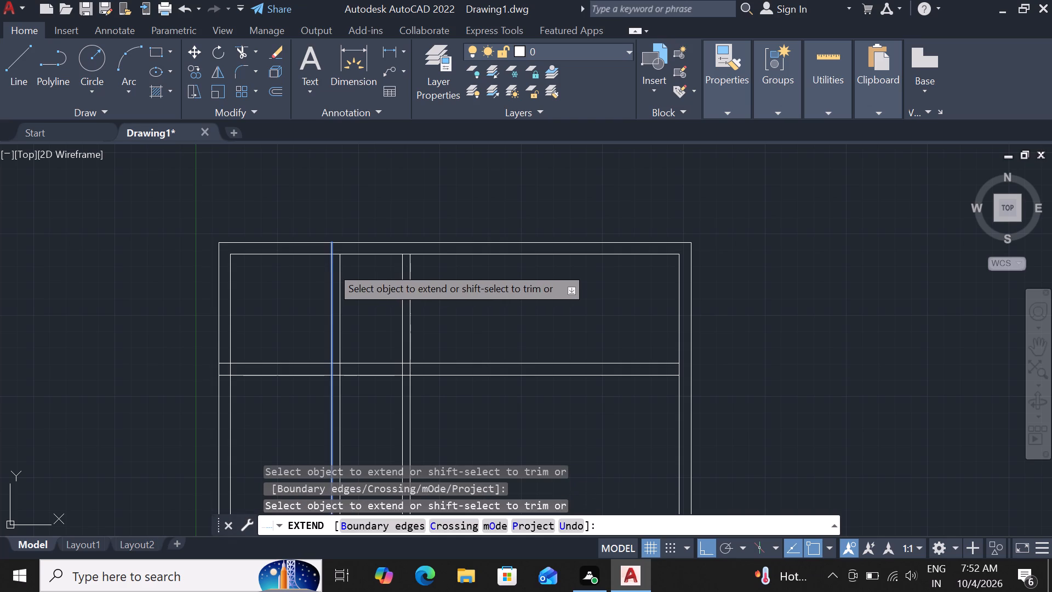
left_click(339, 261)
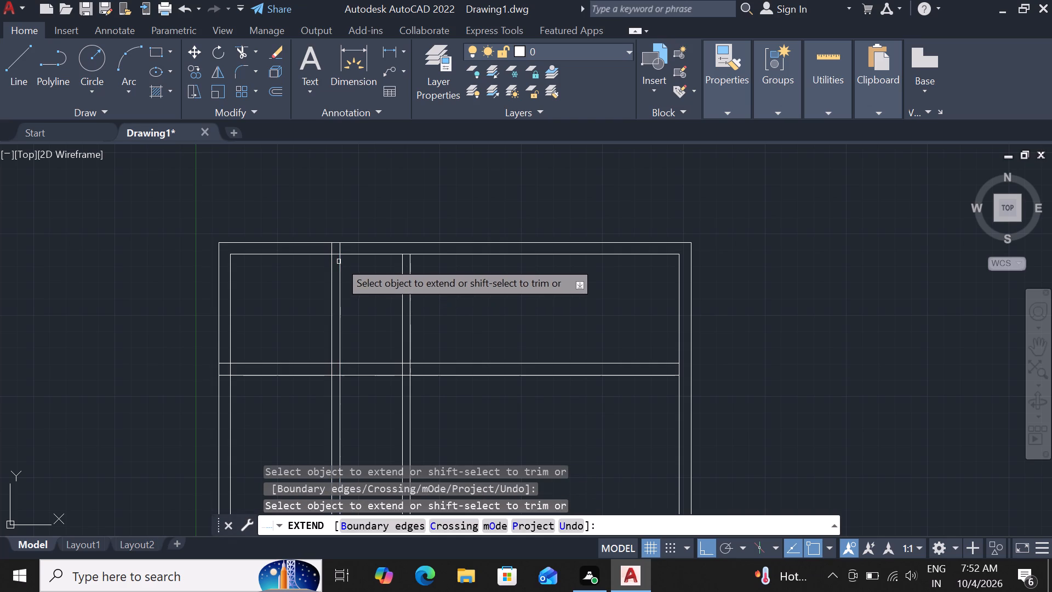
key("Escape")
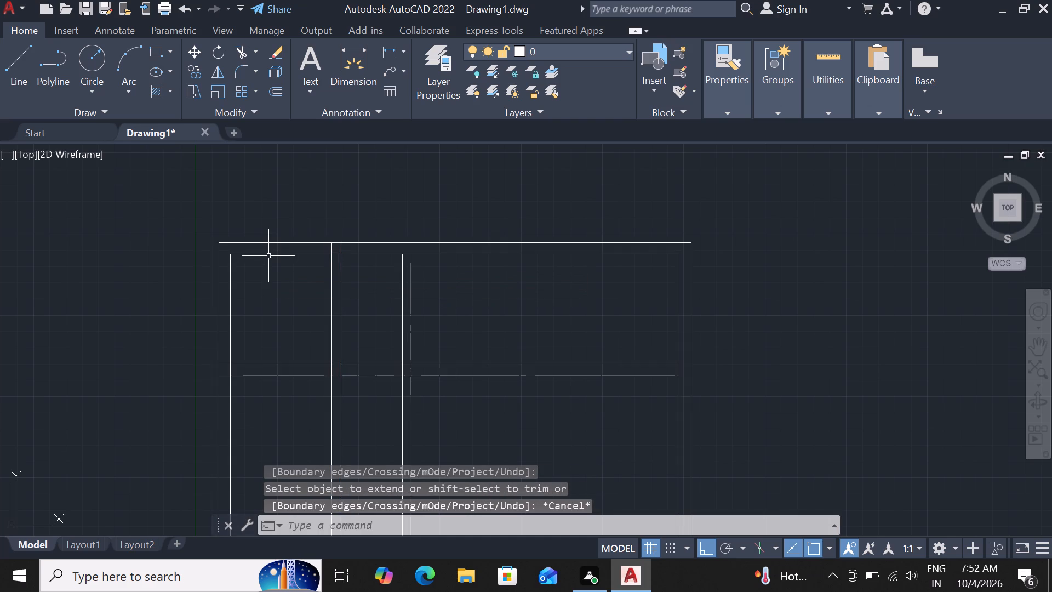
Trim the inner lines of the top and left outer walls around the top-left corner room.
left_click(271, 254)
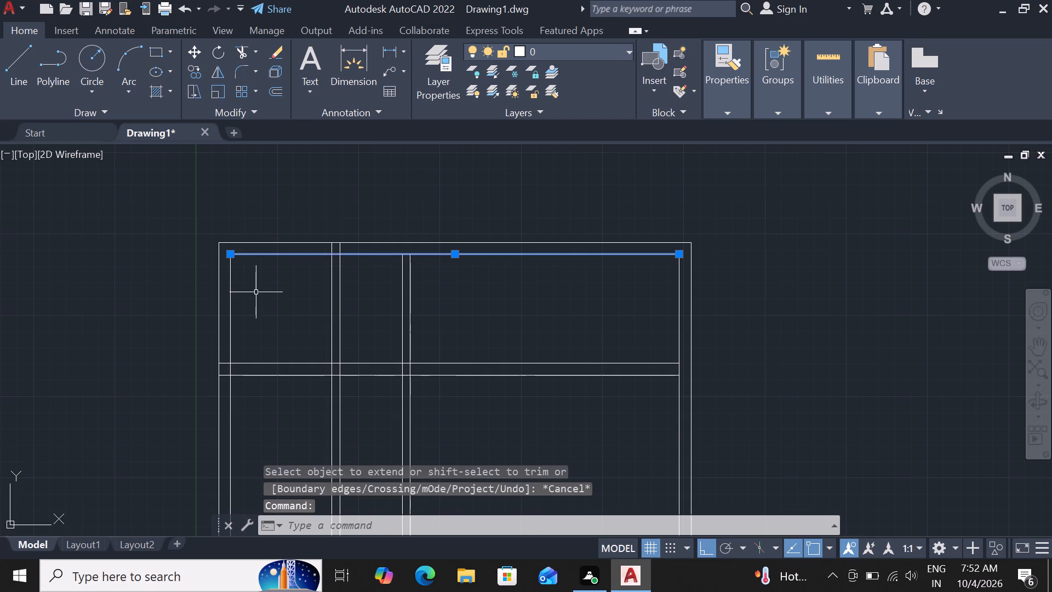
key("Escape")
type("tr")
key("space")
key("space")
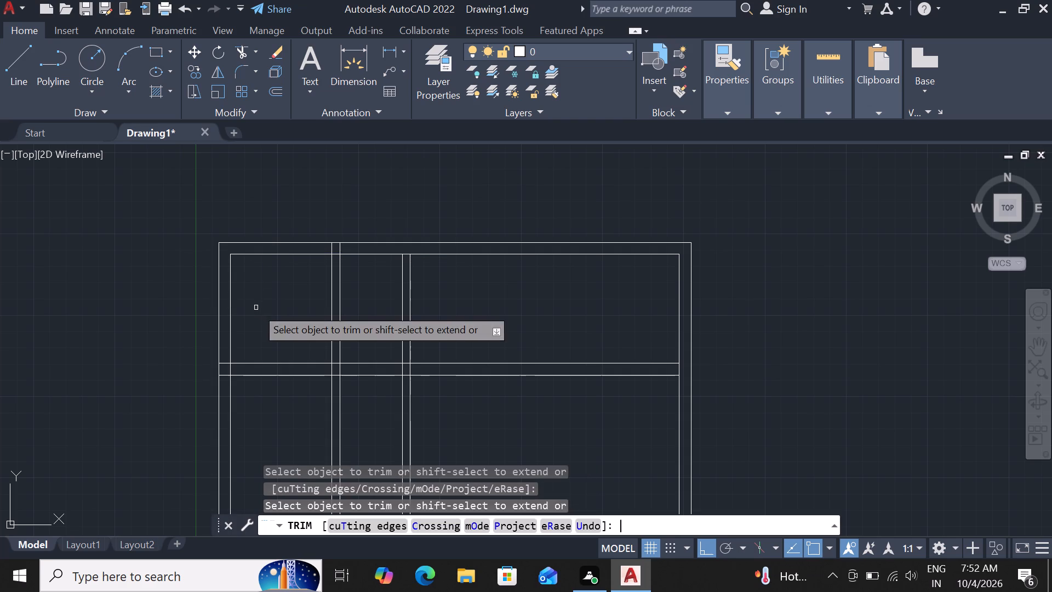
left_click_drag(296, 255, 293, 258)
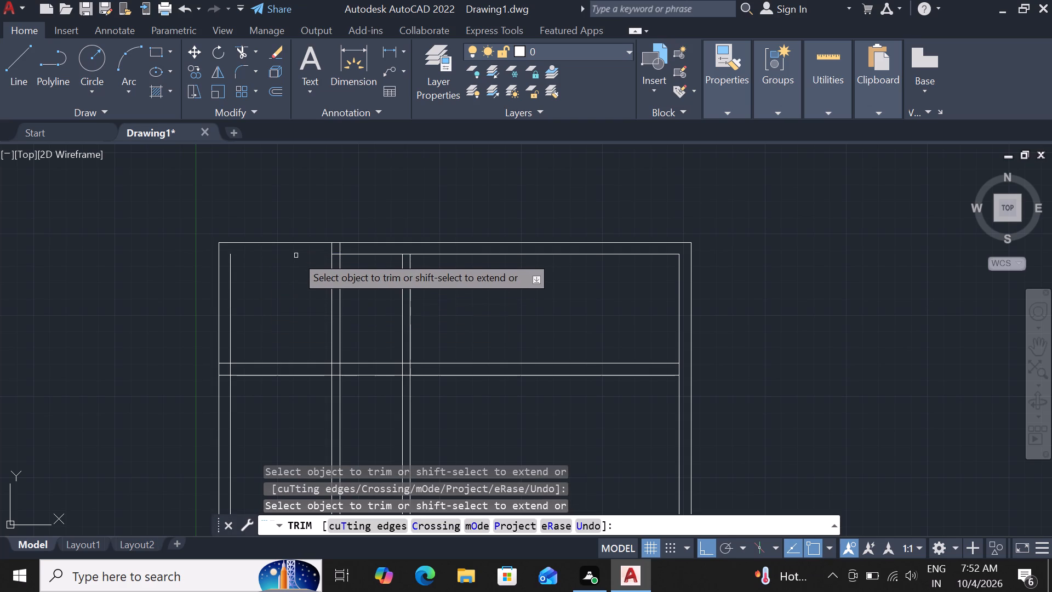
left_click_drag(293, 258, 287, 262)
left_click(230, 281)
scroll(237, 300, "down", 1)
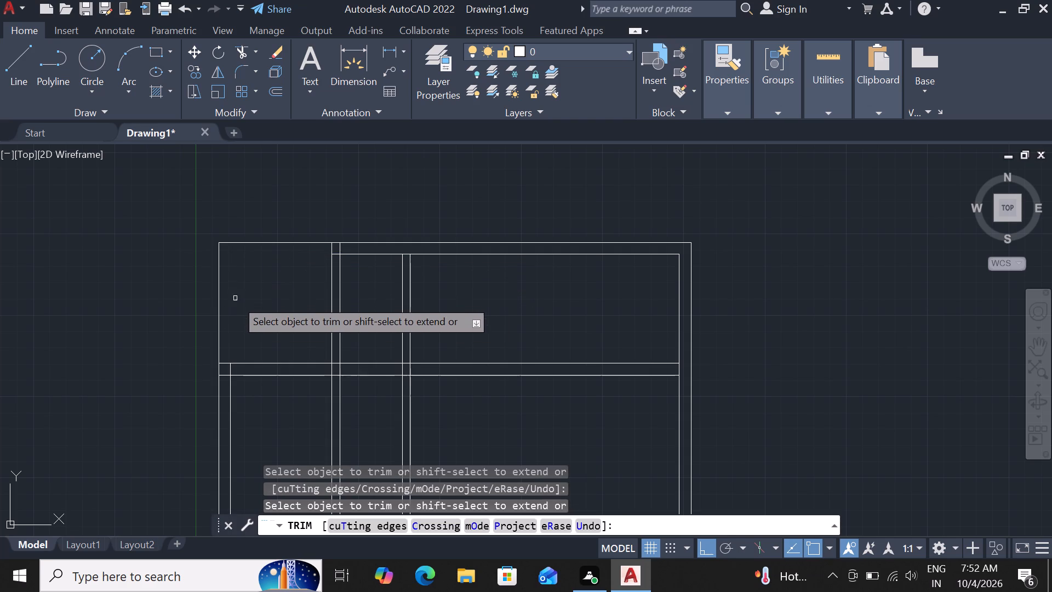
key("Escape")
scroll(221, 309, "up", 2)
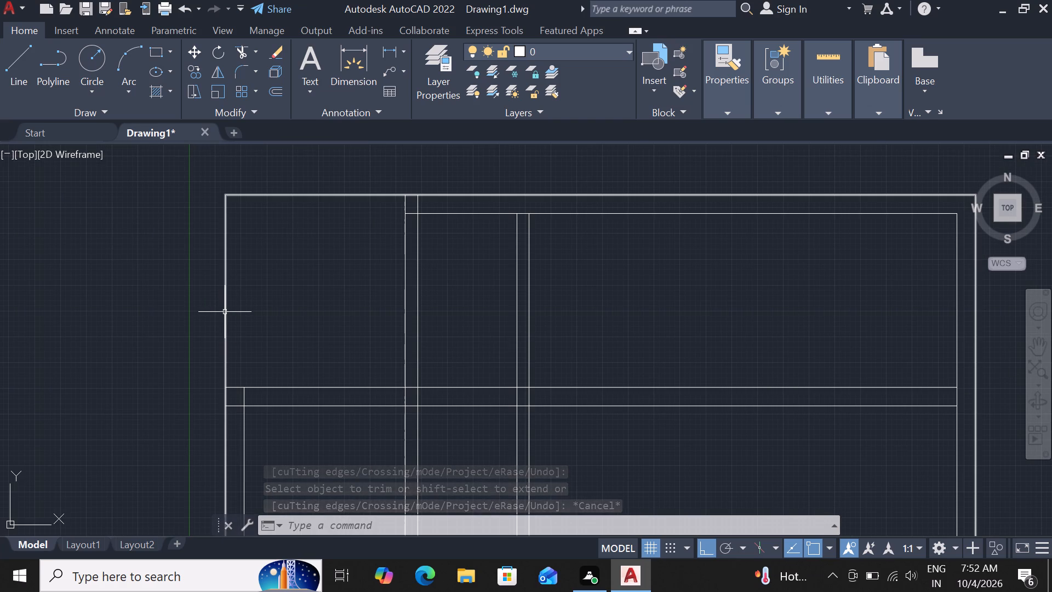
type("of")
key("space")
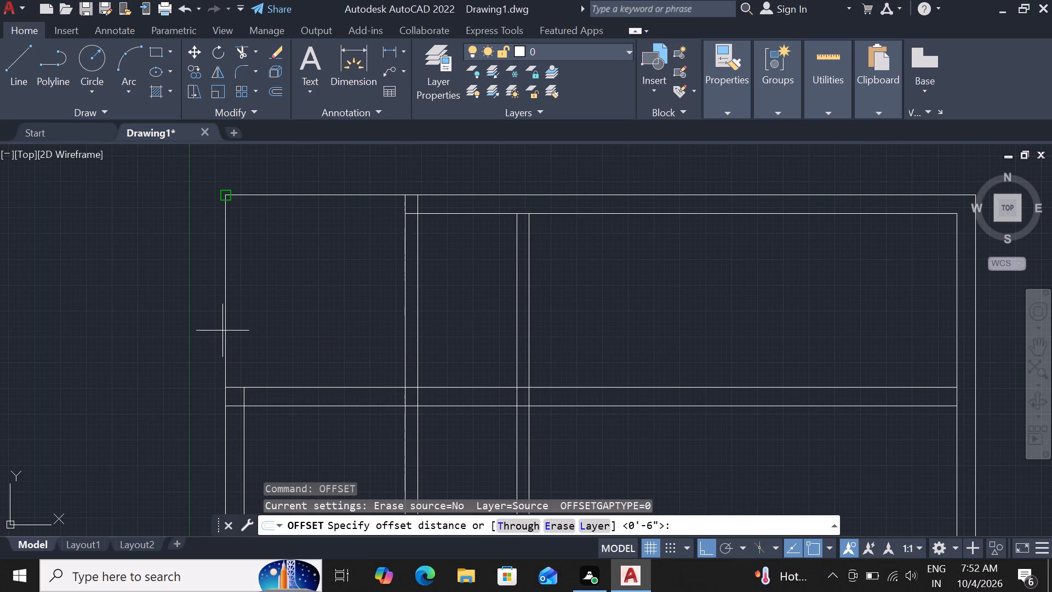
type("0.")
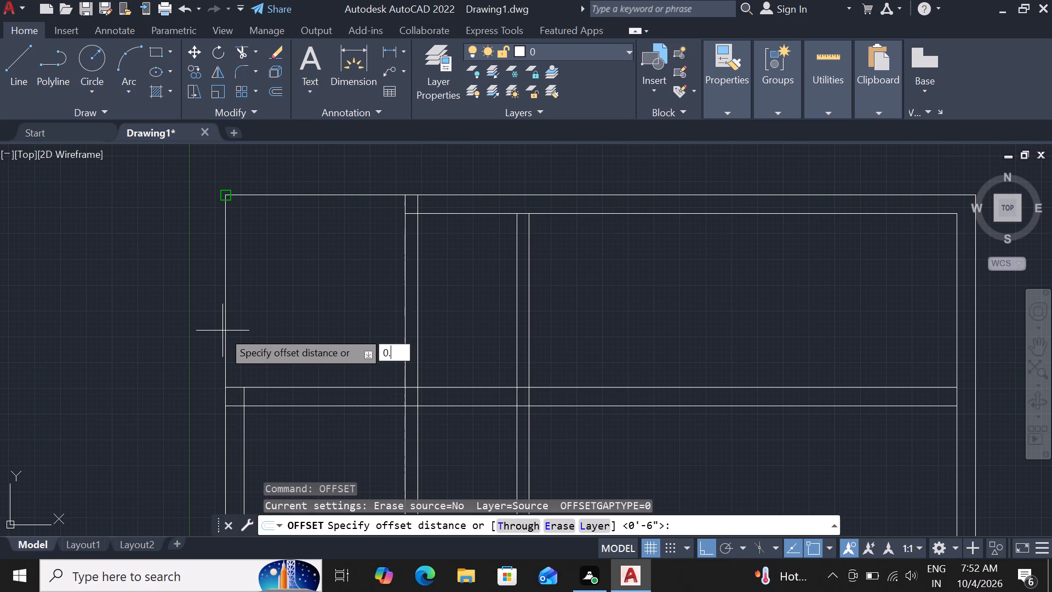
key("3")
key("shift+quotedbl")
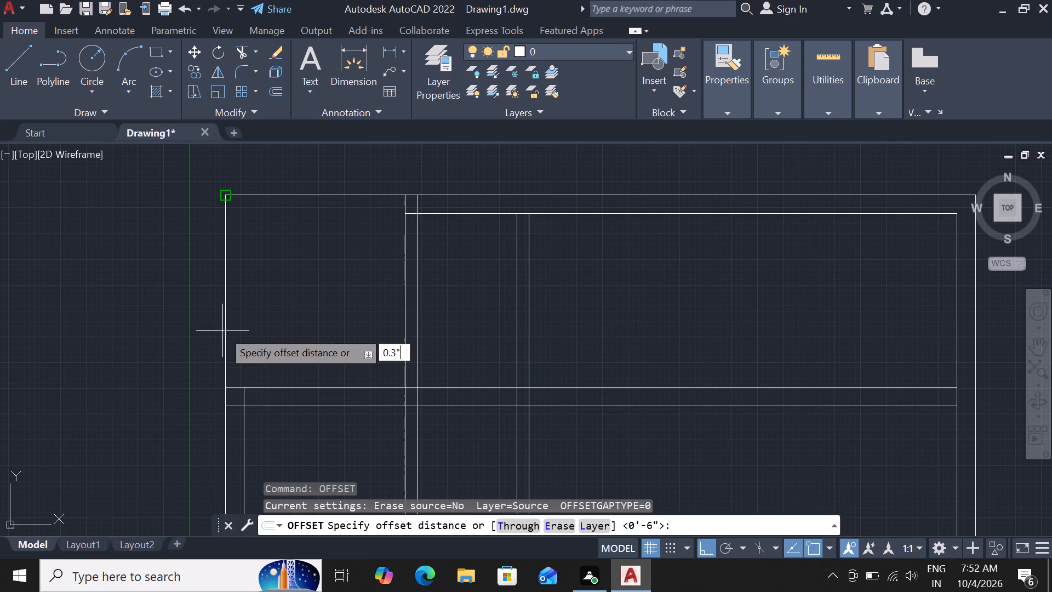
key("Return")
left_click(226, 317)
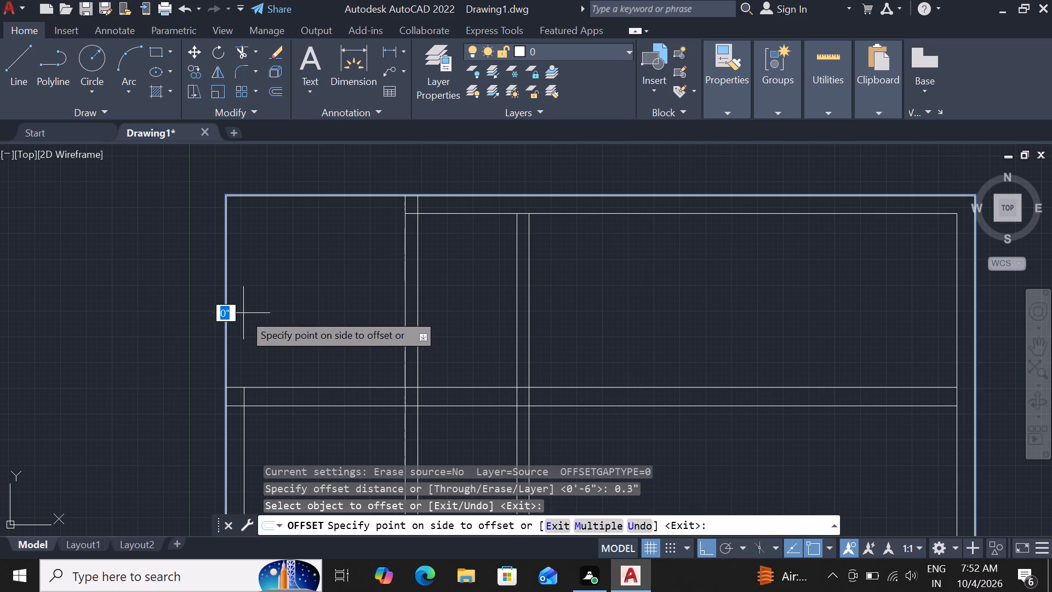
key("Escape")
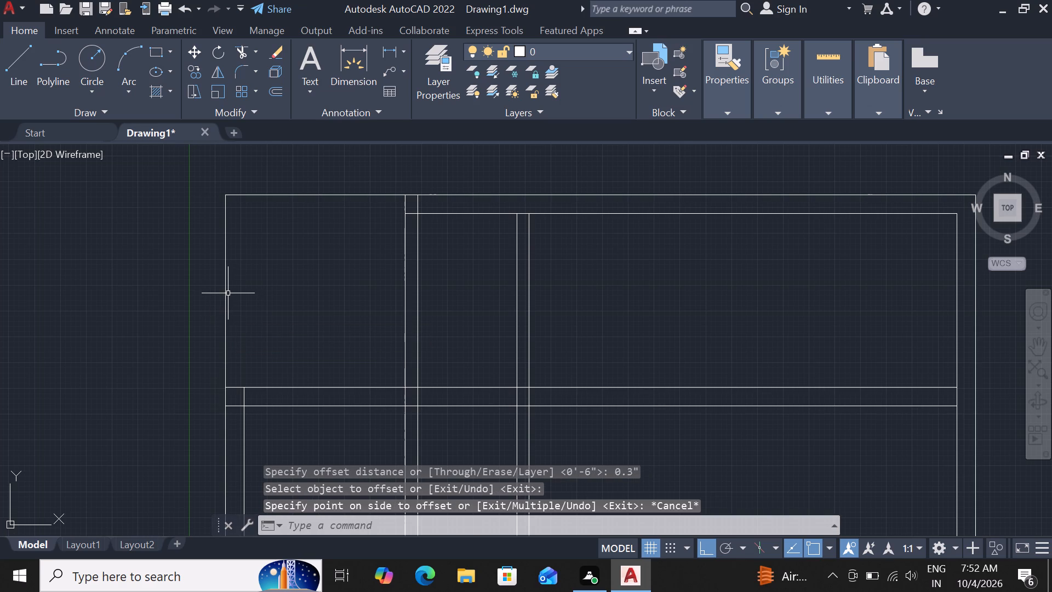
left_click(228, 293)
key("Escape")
Explode the outer wall outline into separate lines.
left_click(224, 296)
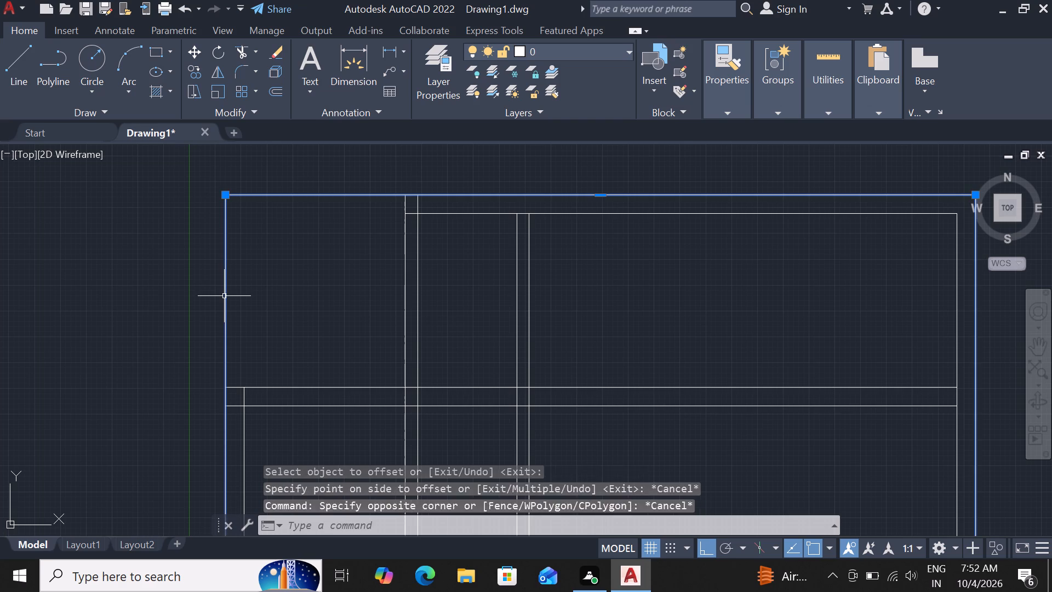
type("x")
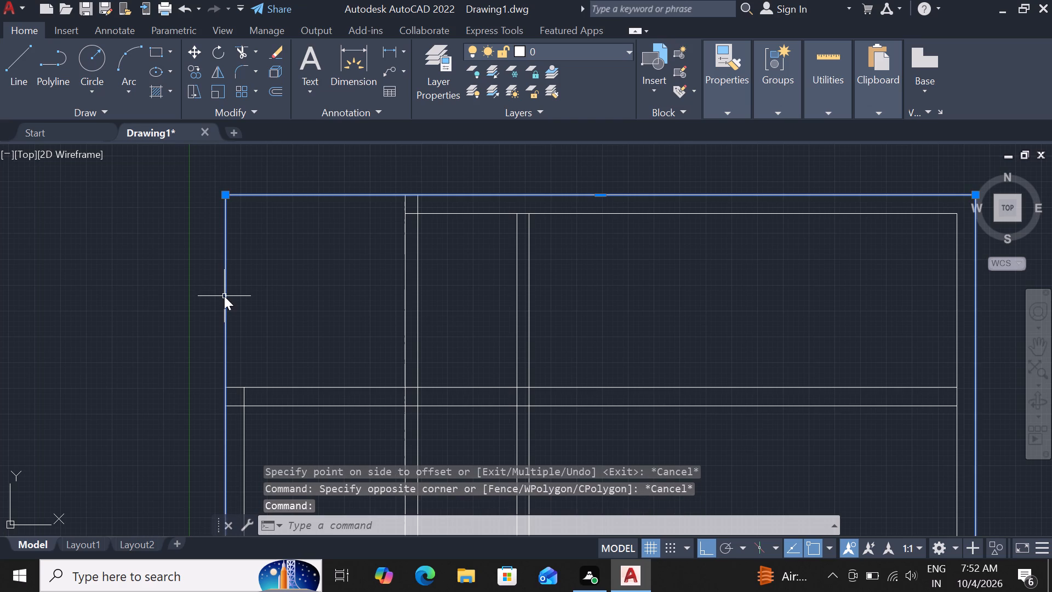
key("space")
key("space")
key("Escape")
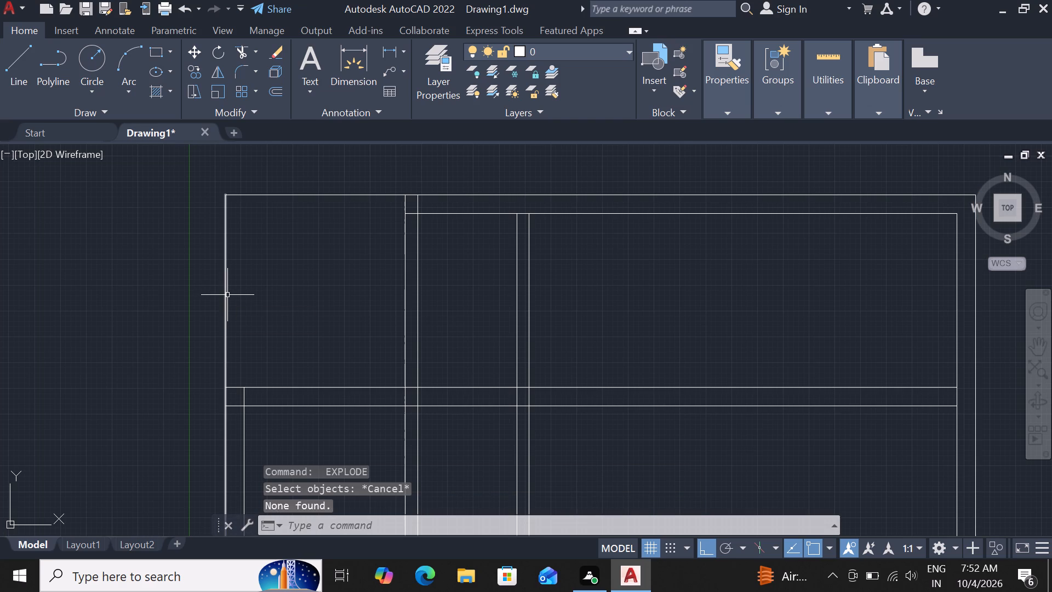
Offset the left and top outer wall lines inward by 0.3".
left_click(226, 295)
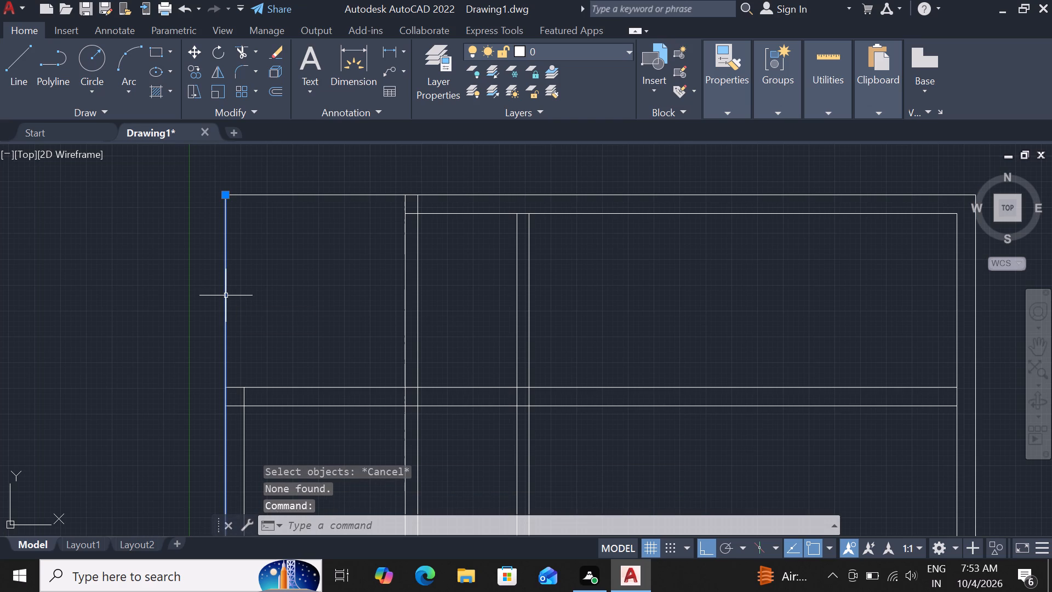
type("of")
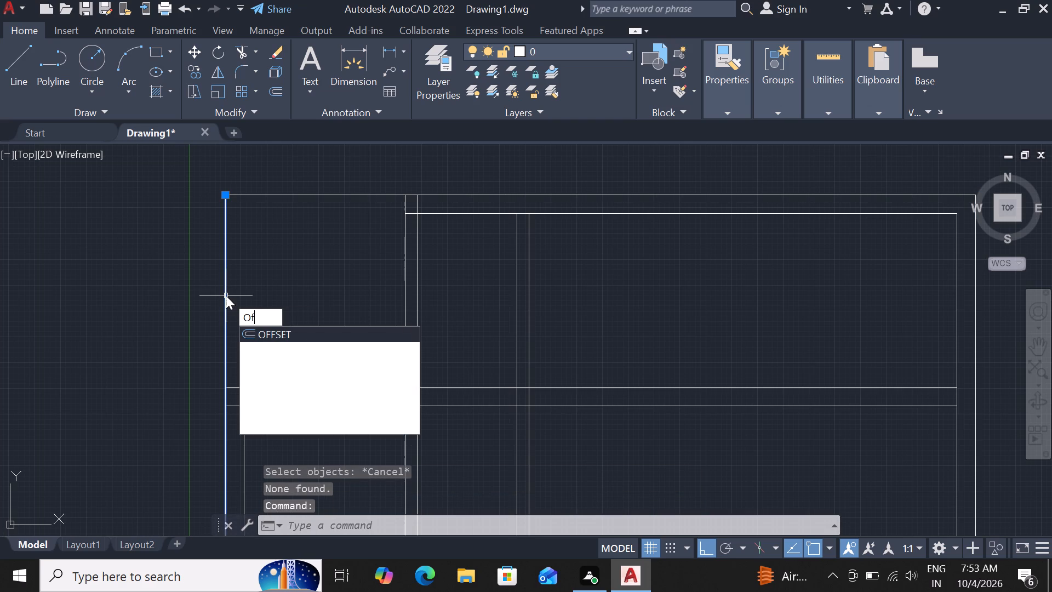
key("space")
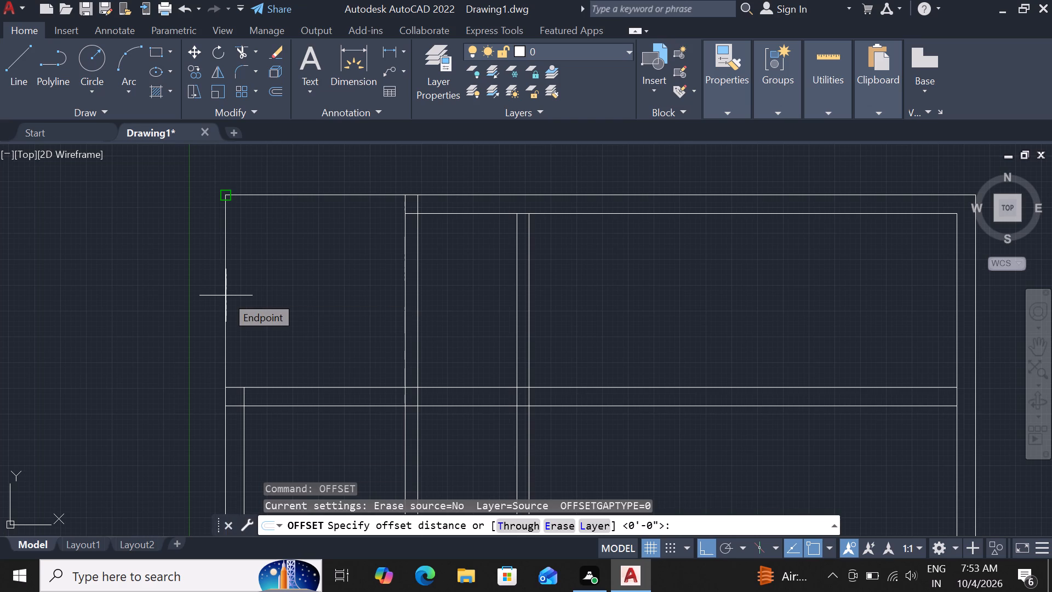
type("0.3\"")
key("Return")
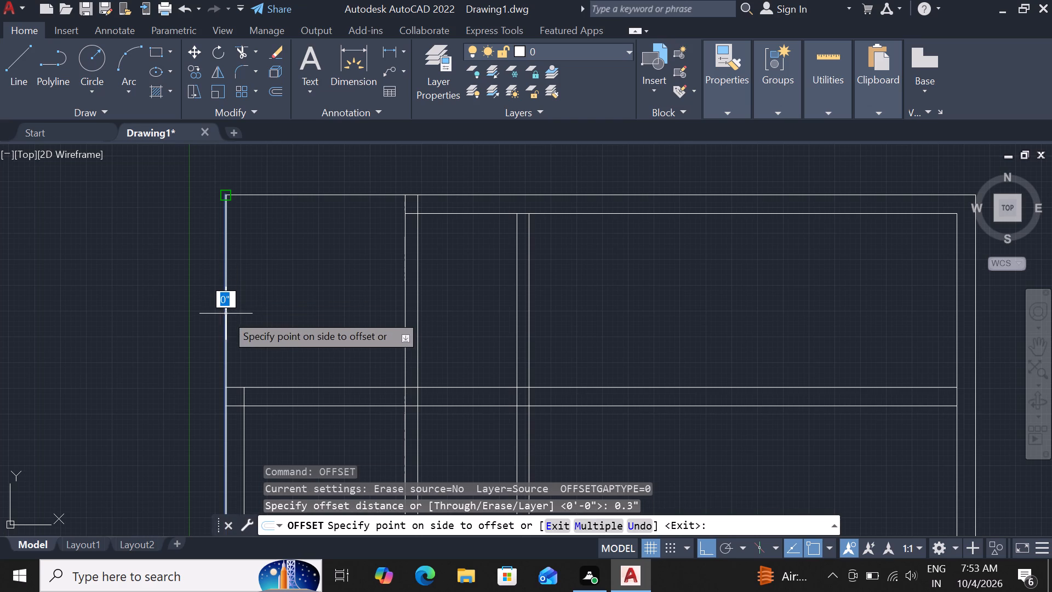
left_click(244, 311)
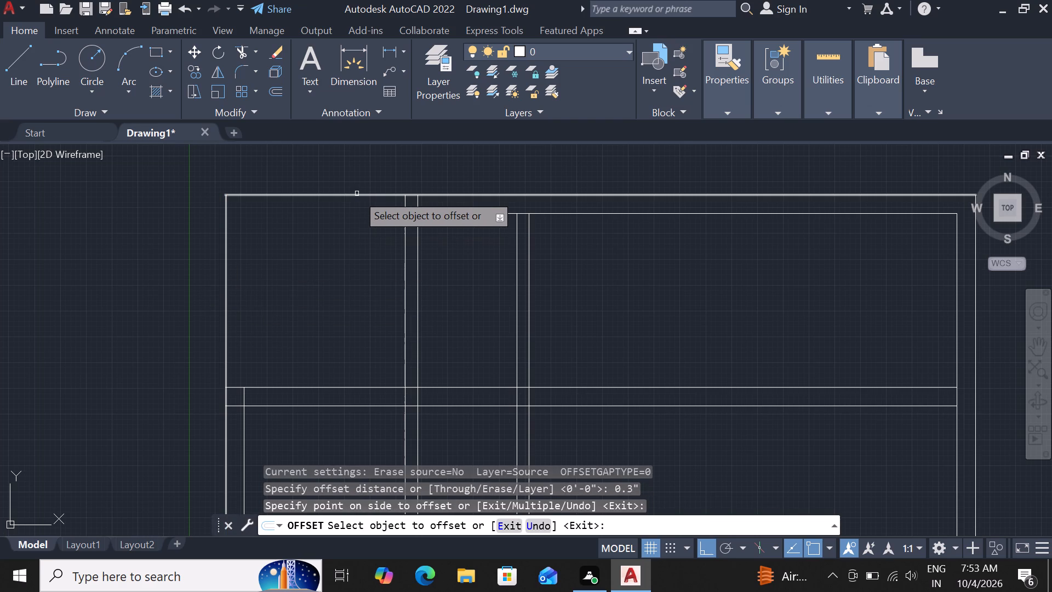
left_click(357, 196)
left_click(357, 222)
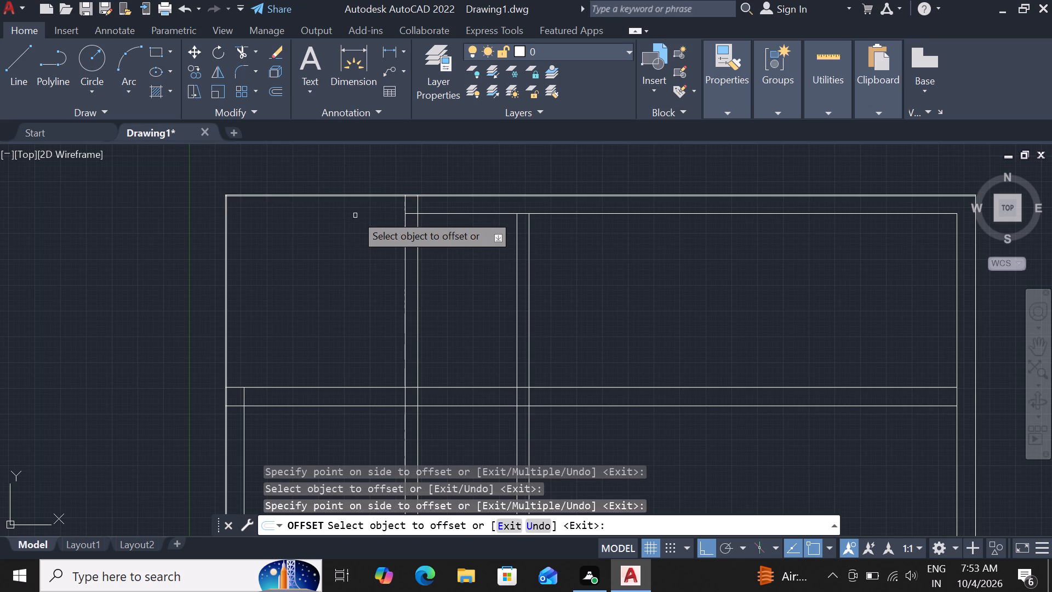
scroll(355, 206, "up", 1)
scroll(355, 206, "down", 1)
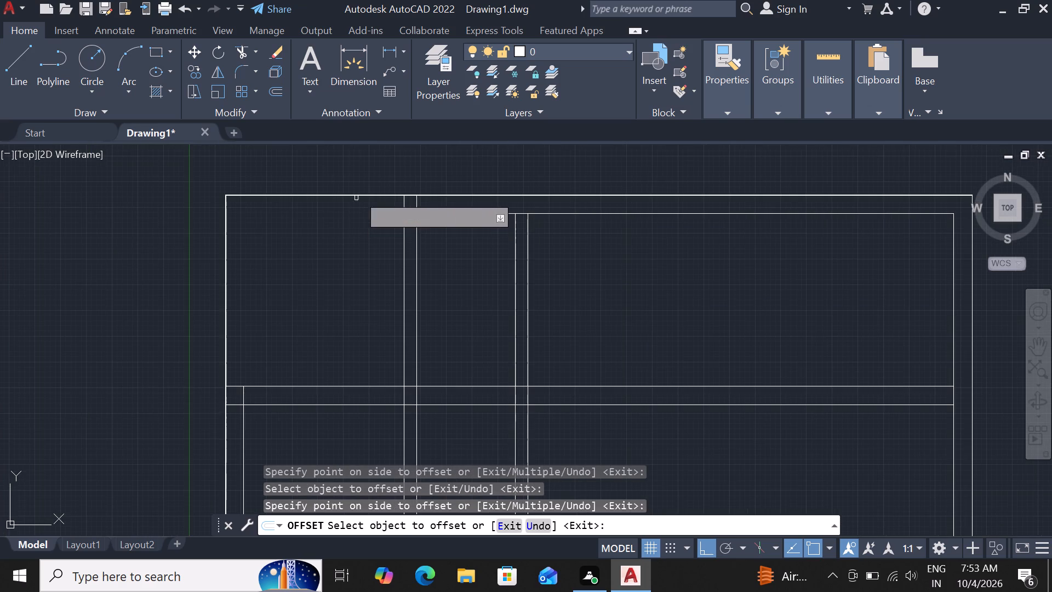
scroll(362, 184, "up", 2)
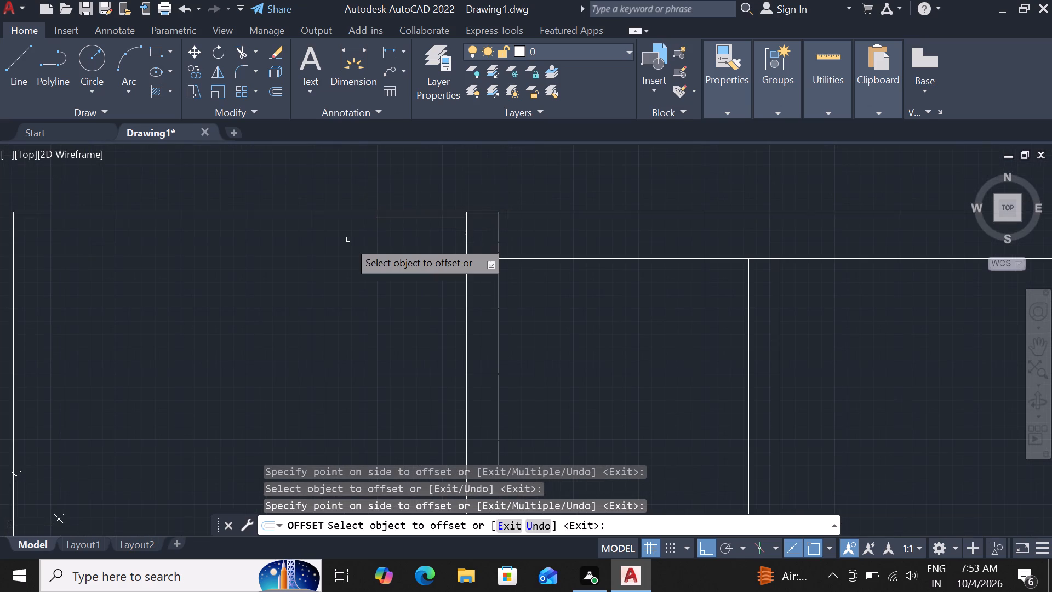
key("Escape")
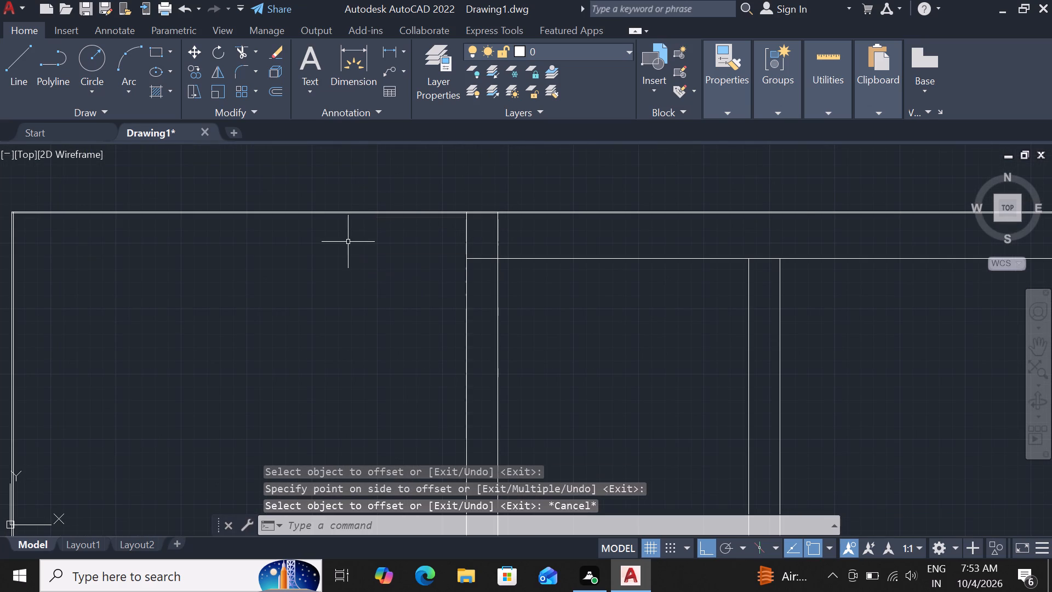
Trim the 0.3" offset top line between the first vertical partition's lines and to the right of that partition.
scroll(479, 215, "up", 3)
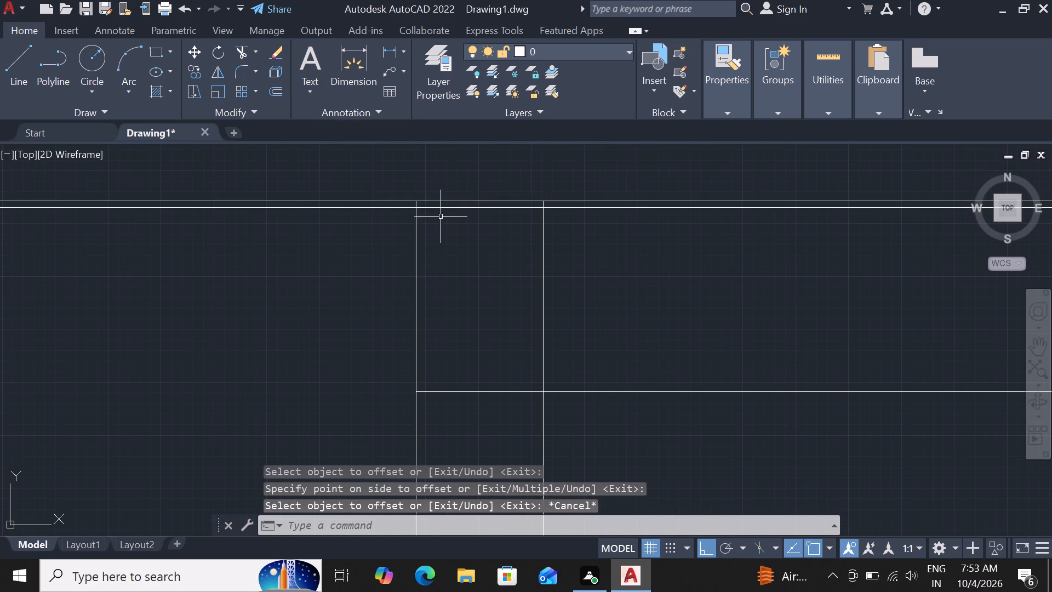
type("tr")
key("space")
key("space")
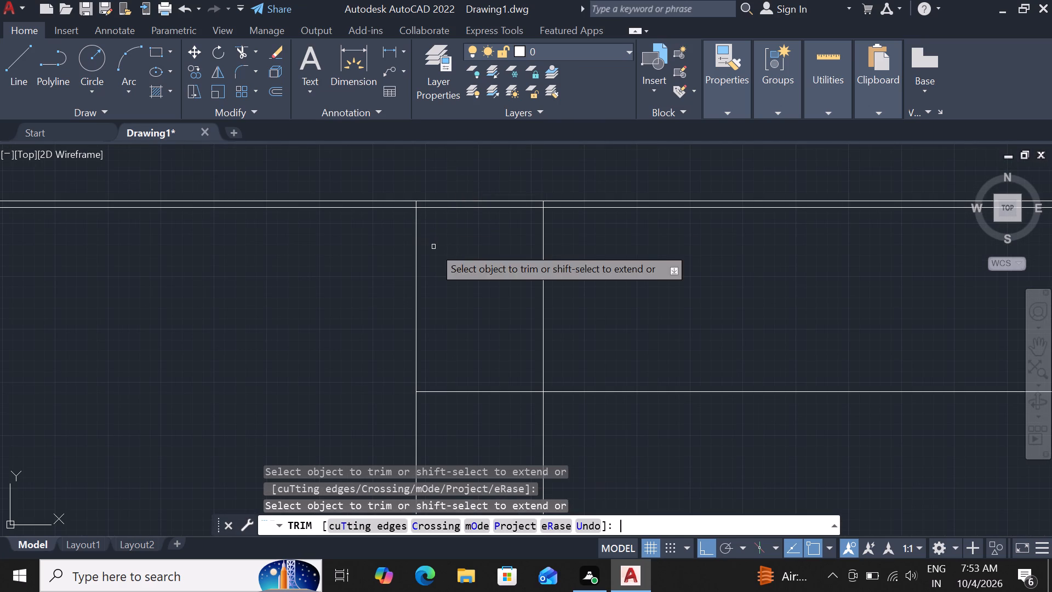
left_click(454, 210)
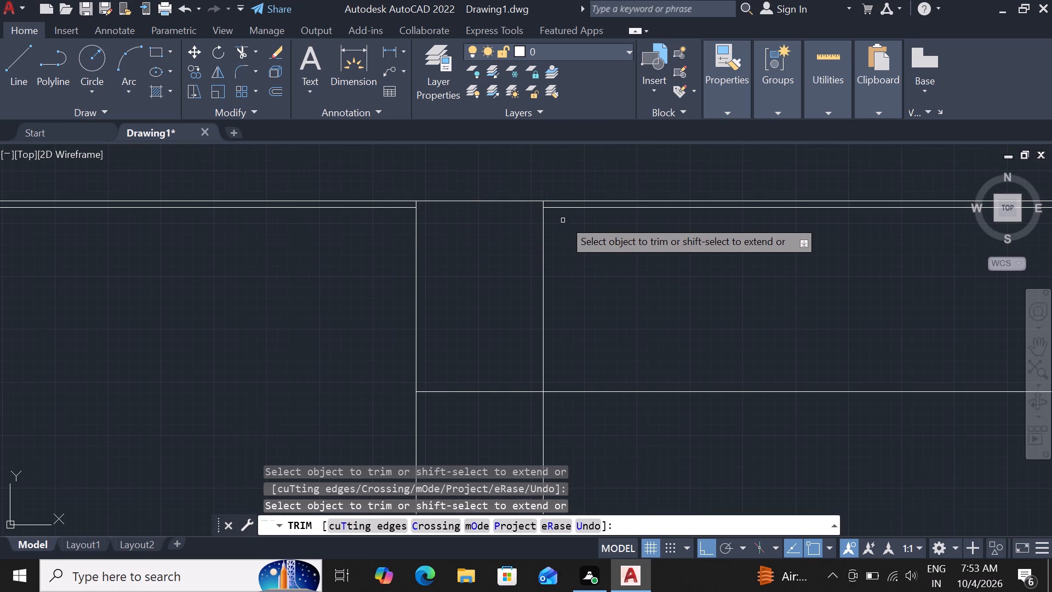
left_click(572, 209)
Trim the right line of the first vertical partition where it crosses the thickness of the top outer wall.
scroll(567, 294, "down", 2)
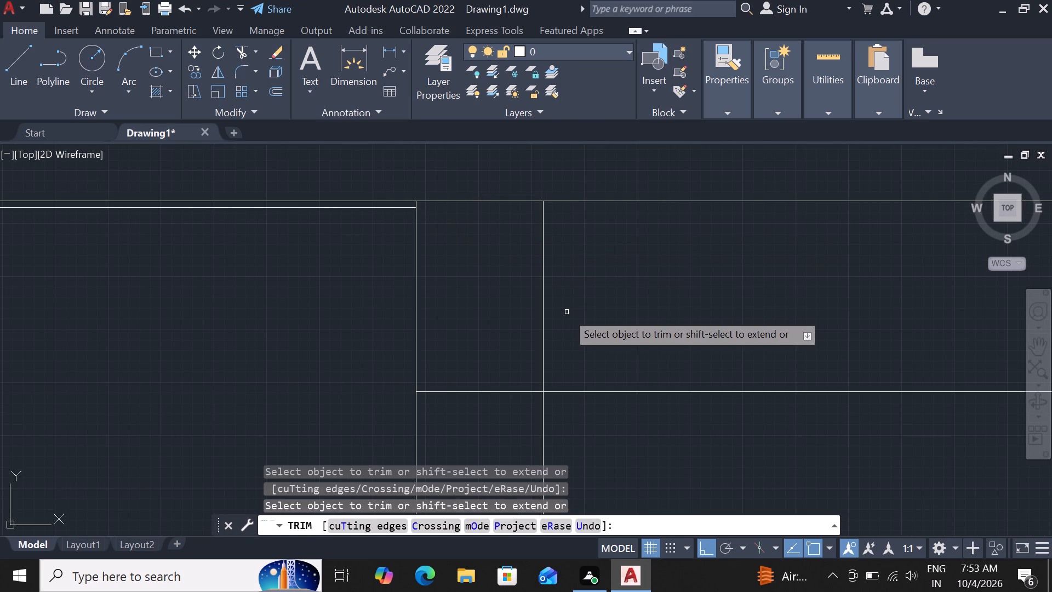
scroll(563, 285, "down", 1)
scroll(518, 318, "down", 2)
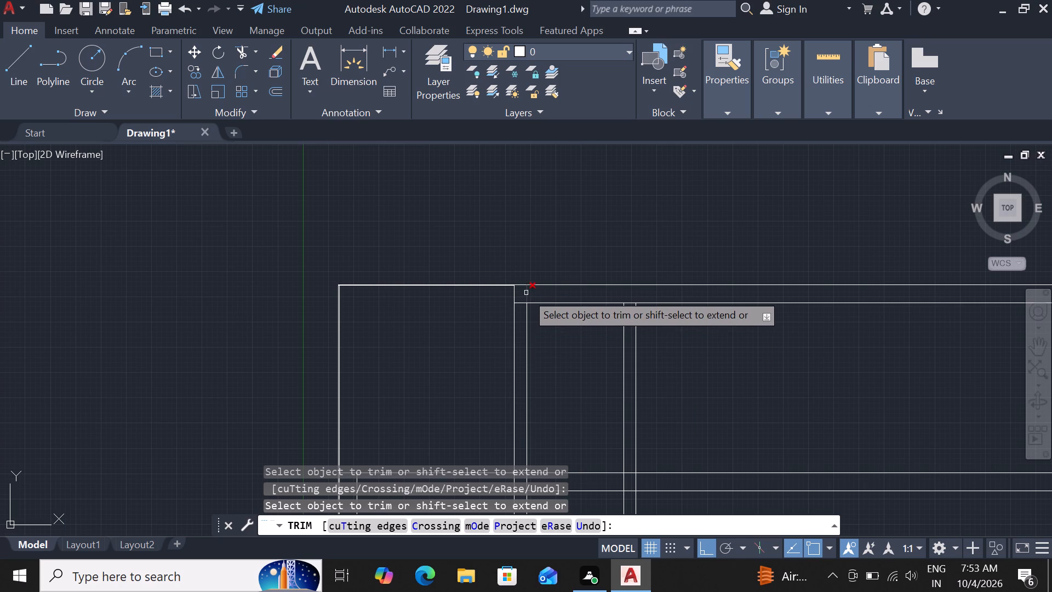
scroll(526, 293, "up", 2)
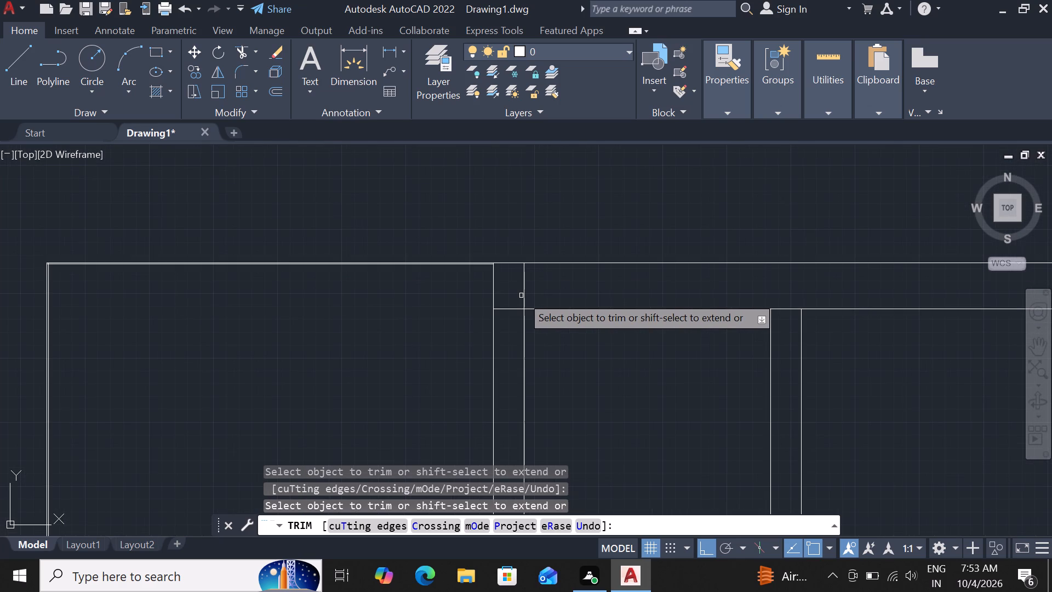
left_click(524, 288)
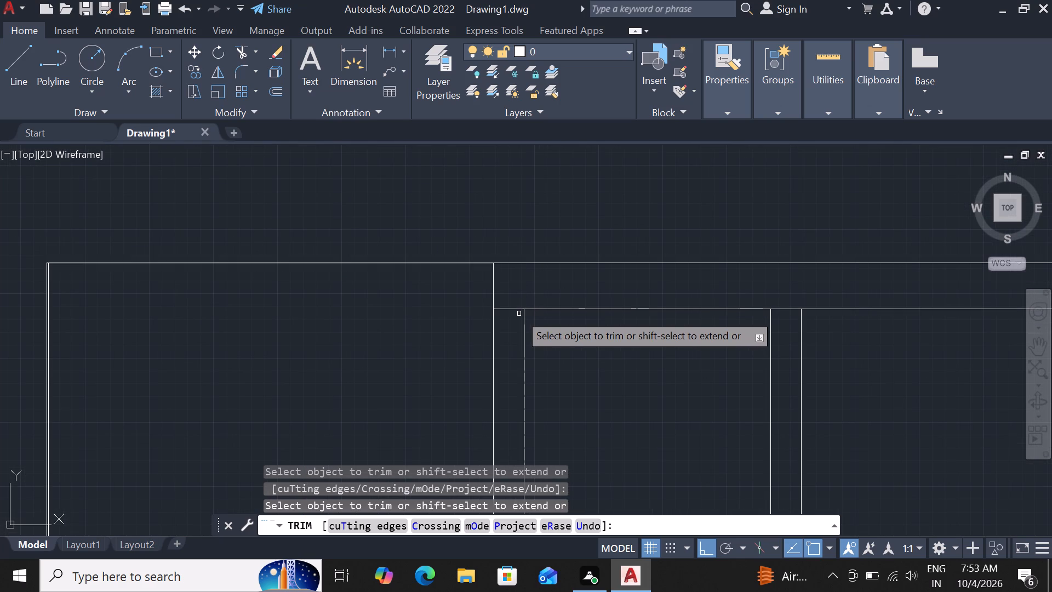
scroll(513, 281, "down", 3)
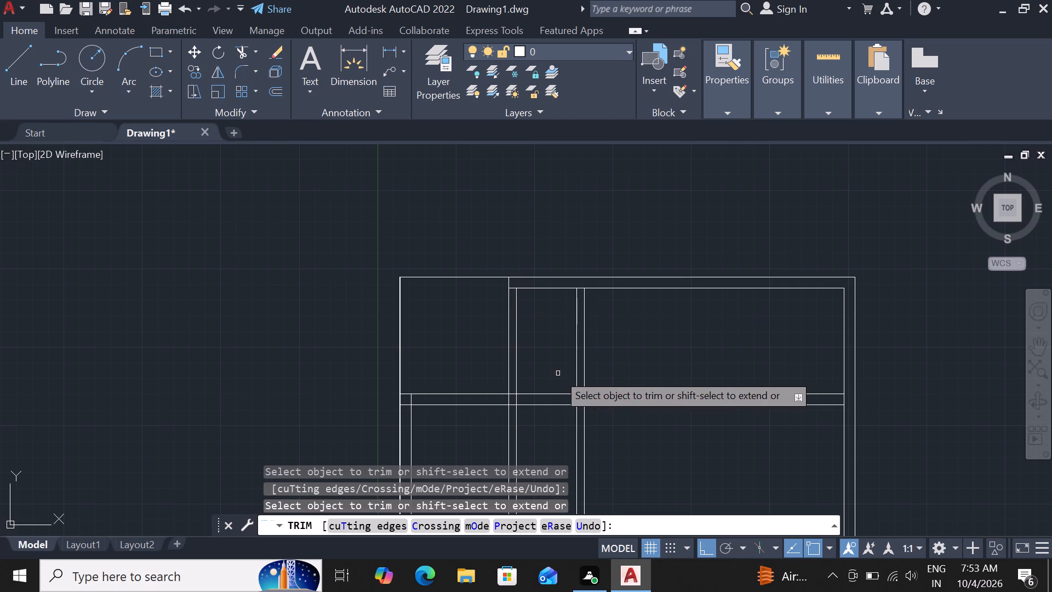
scroll(533, 321, "down", 2)
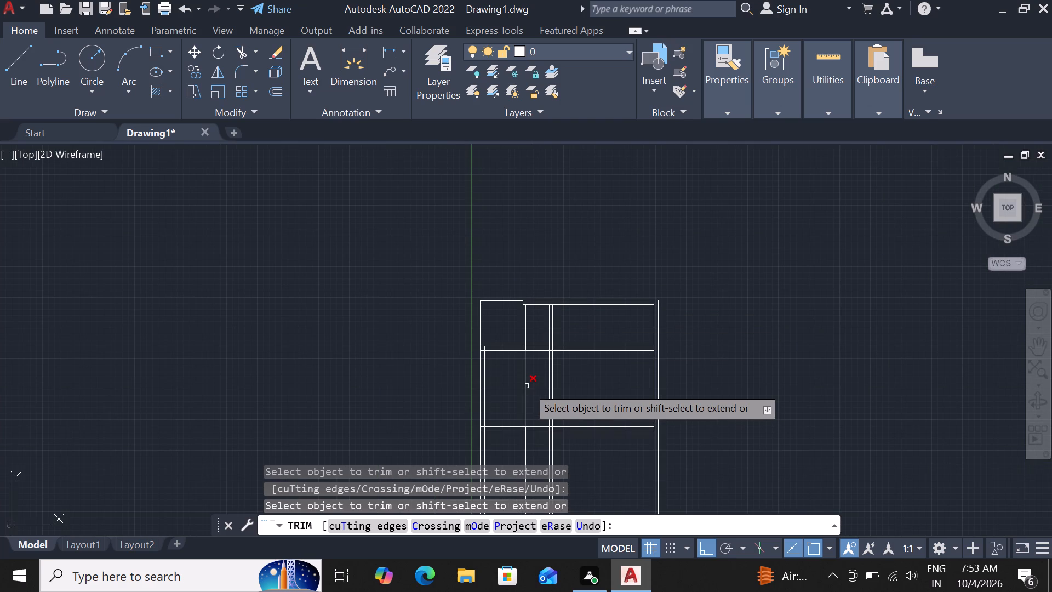
Trim both lines of the first vertical partition out of the three rooms below the upper horizontal partition.
left_click(527, 386)
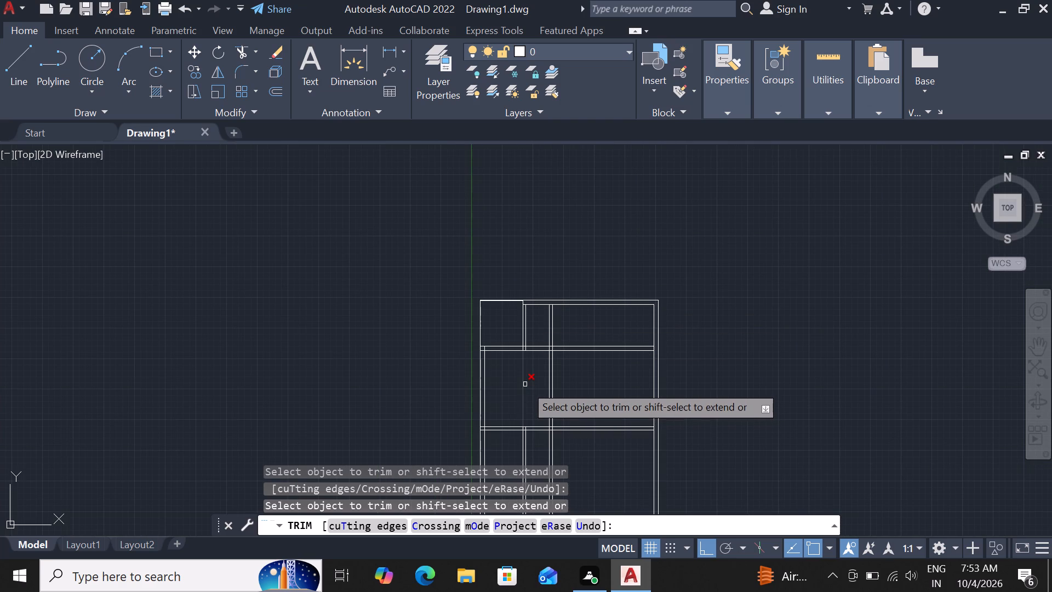
left_click(525, 385)
scroll(525, 385, "down", 2)
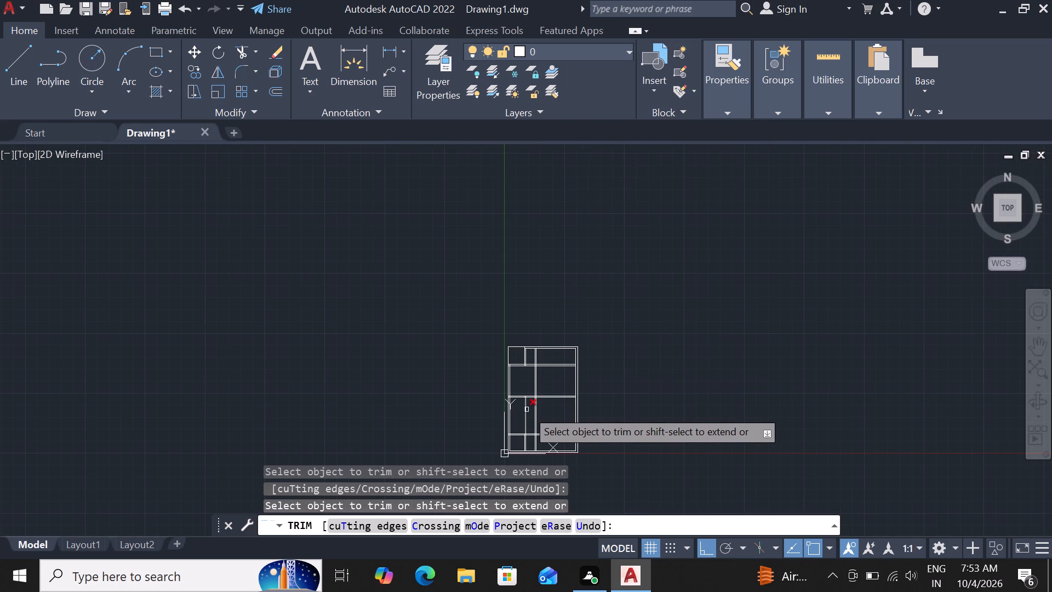
left_click(528, 411)
left_click(524, 414)
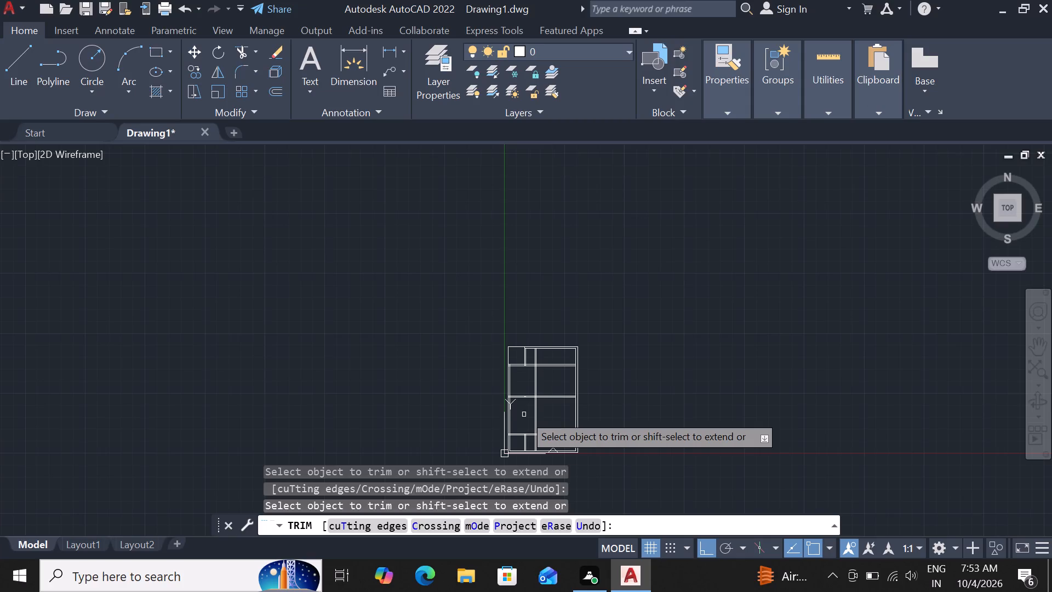
scroll(504, 315, "down", 1)
scroll(510, 385, "up", 4)
scroll(518, 347, "down", 3)
scroll(541, 368, "up", 4)
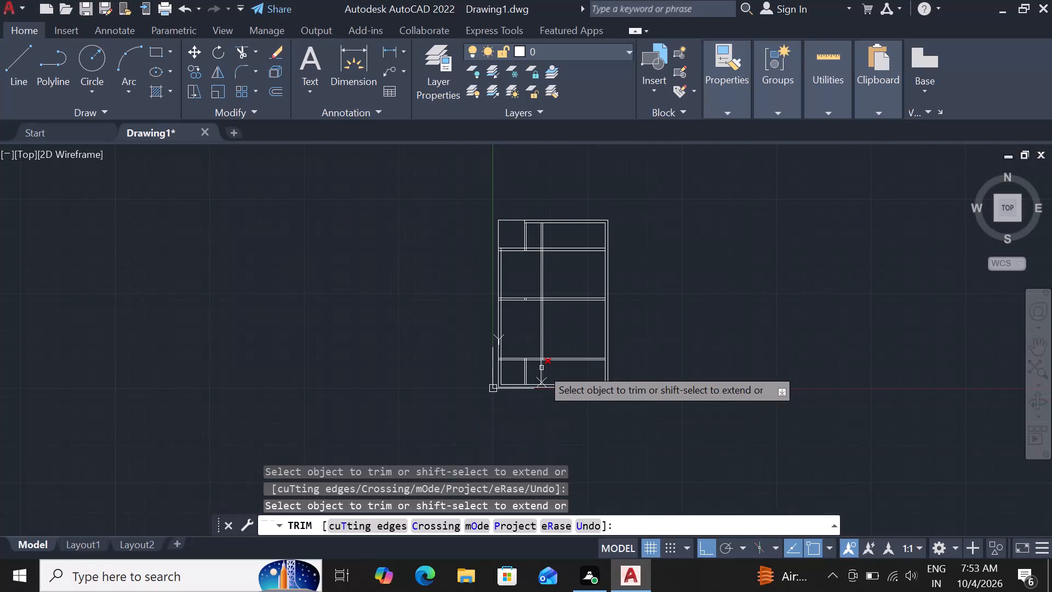
left_click(450, 396)
left_click(417, 394)
scroll(424, 386, "down", 3)
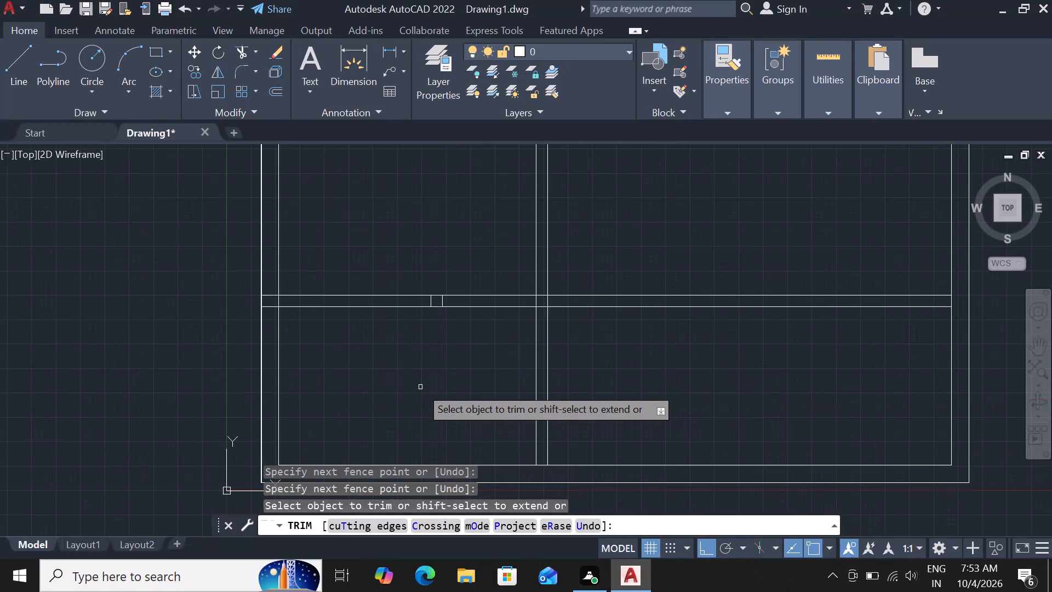
key("Escape")
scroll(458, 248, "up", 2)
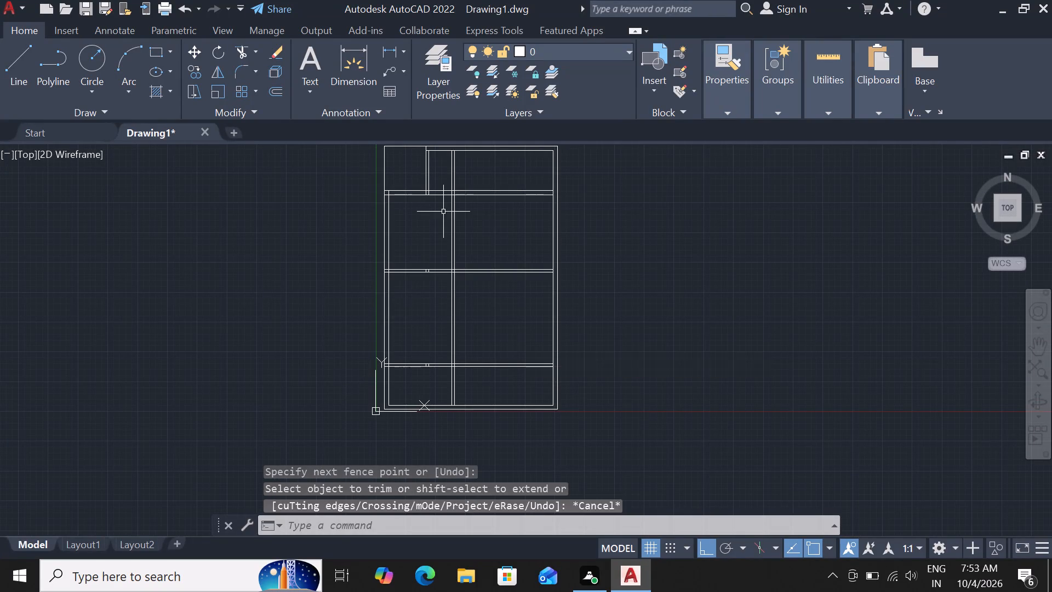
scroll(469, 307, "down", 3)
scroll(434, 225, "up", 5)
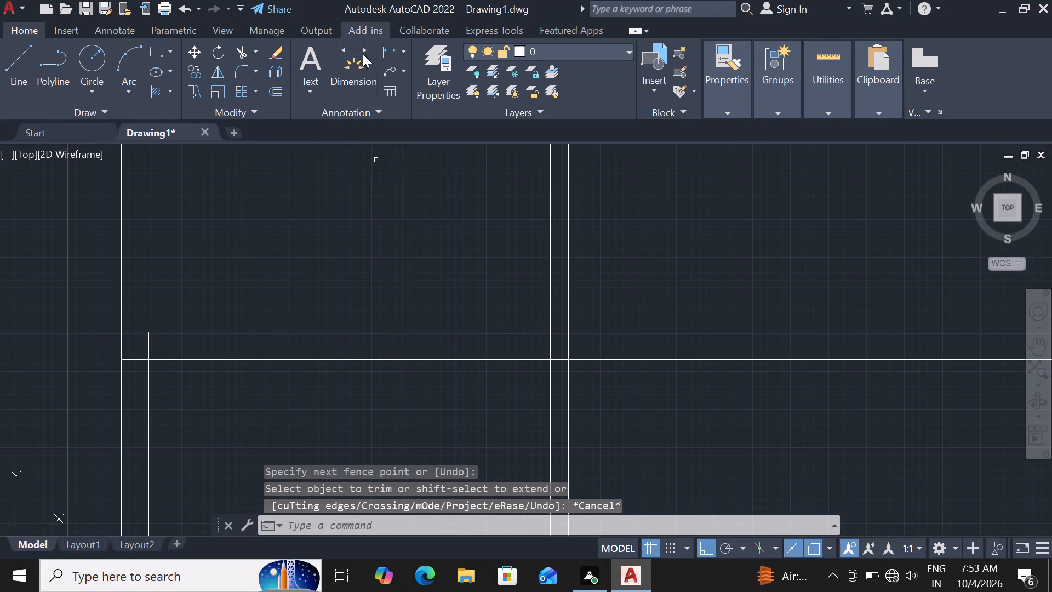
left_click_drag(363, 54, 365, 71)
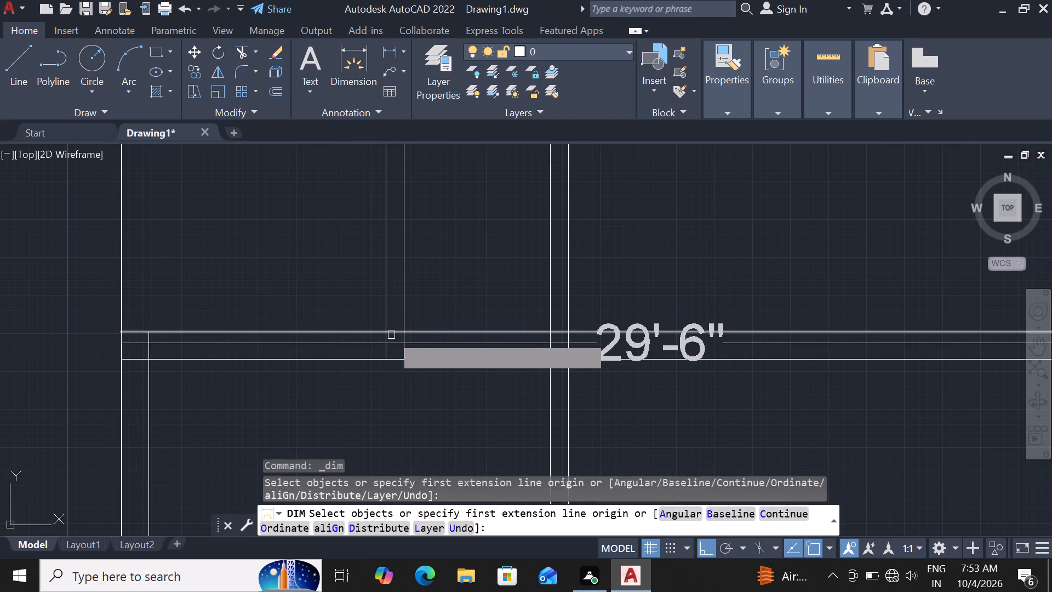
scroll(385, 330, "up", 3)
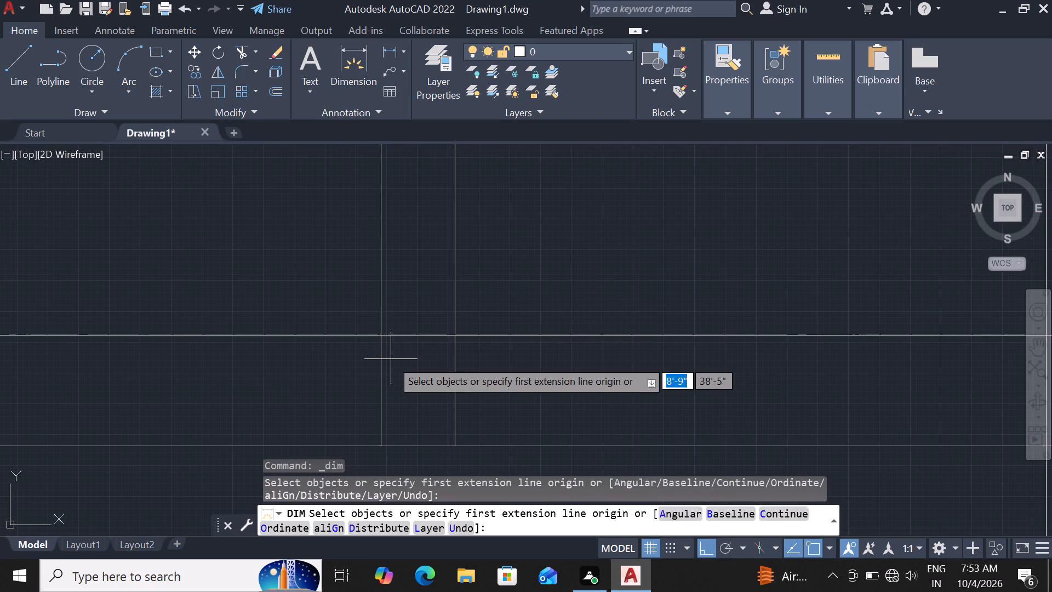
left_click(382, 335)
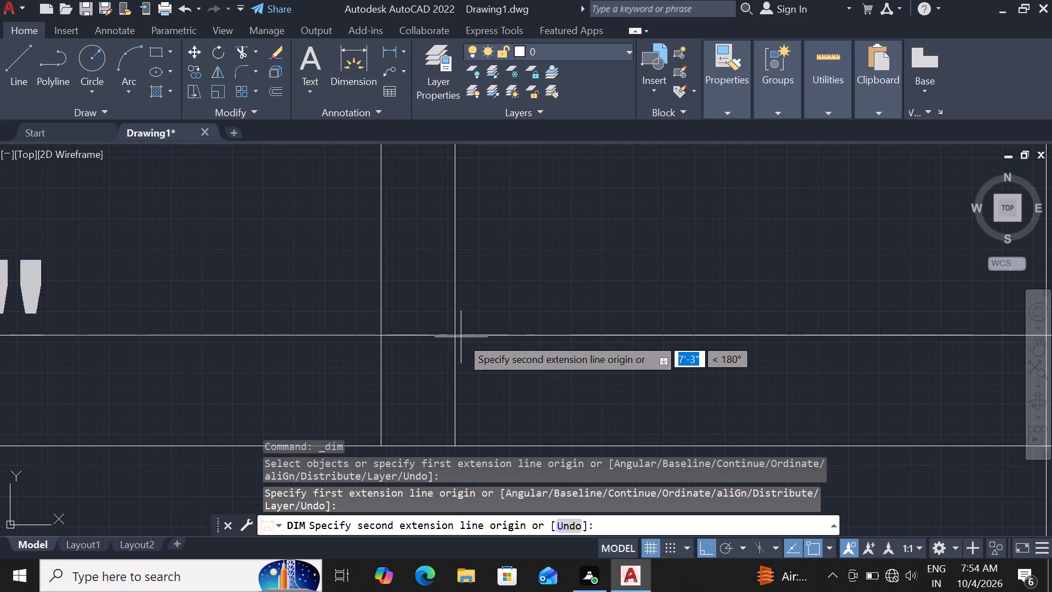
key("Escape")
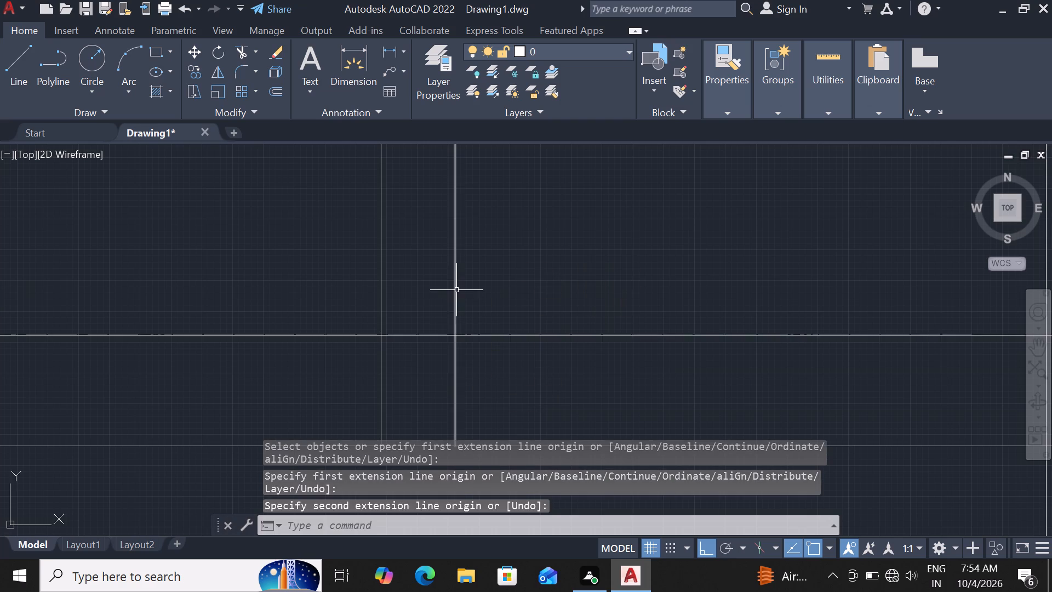
Erase the right line of the first vertical partition in the top row of rooms.
left_click(456, 290)
key("Delete")
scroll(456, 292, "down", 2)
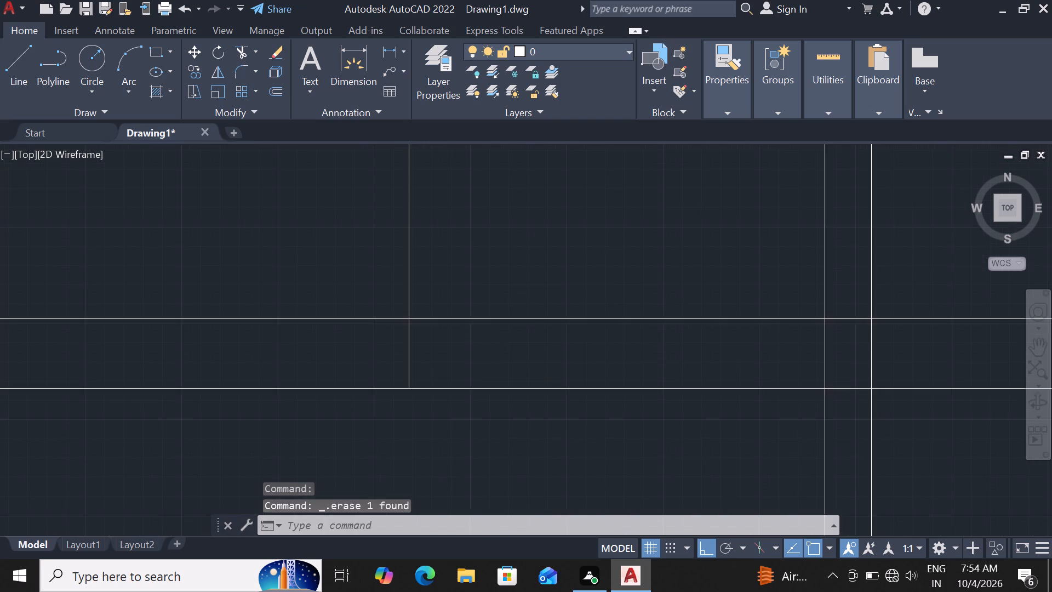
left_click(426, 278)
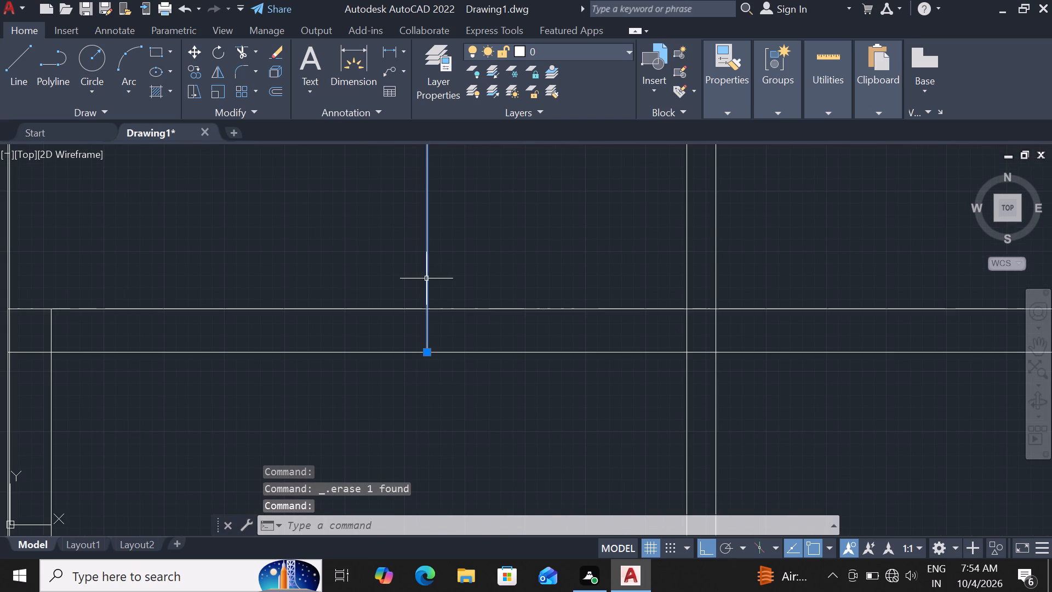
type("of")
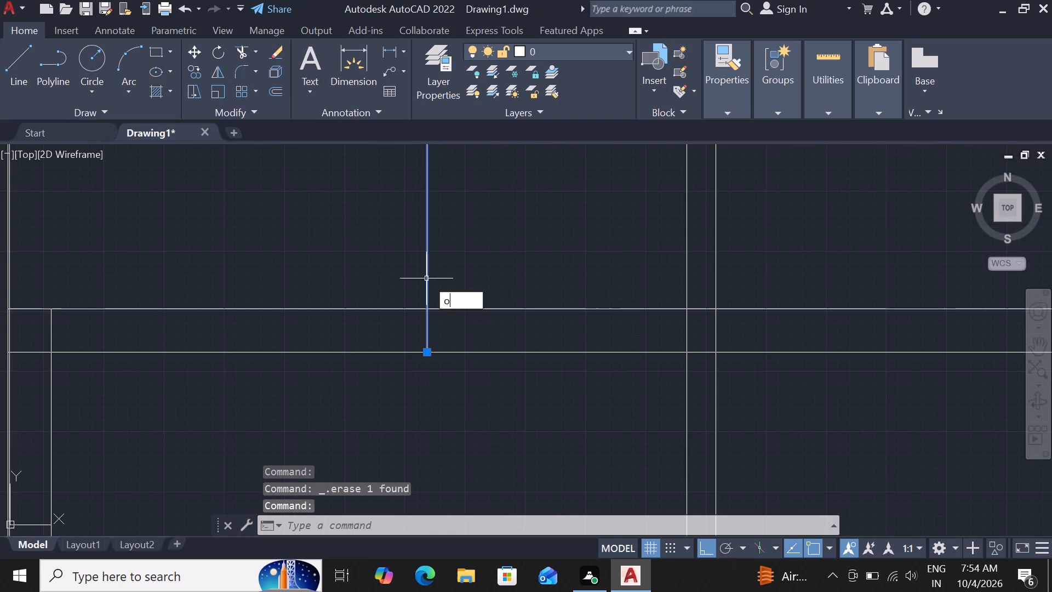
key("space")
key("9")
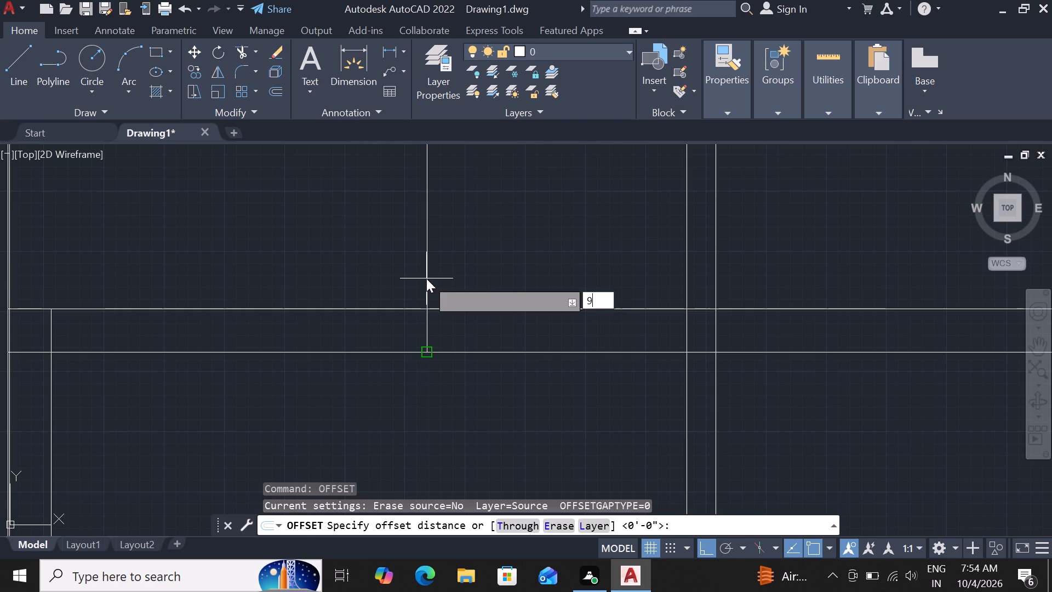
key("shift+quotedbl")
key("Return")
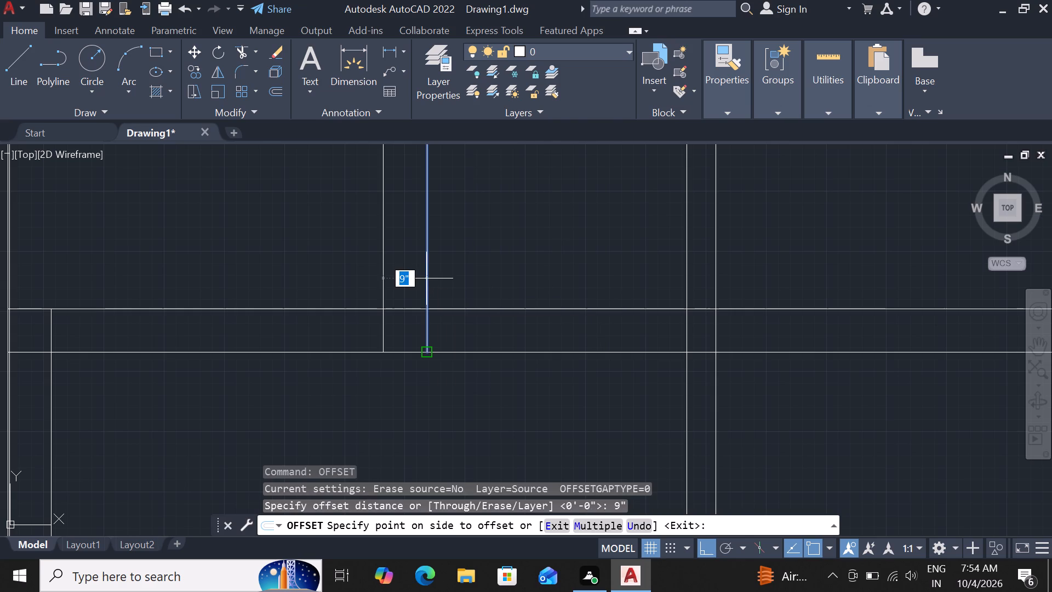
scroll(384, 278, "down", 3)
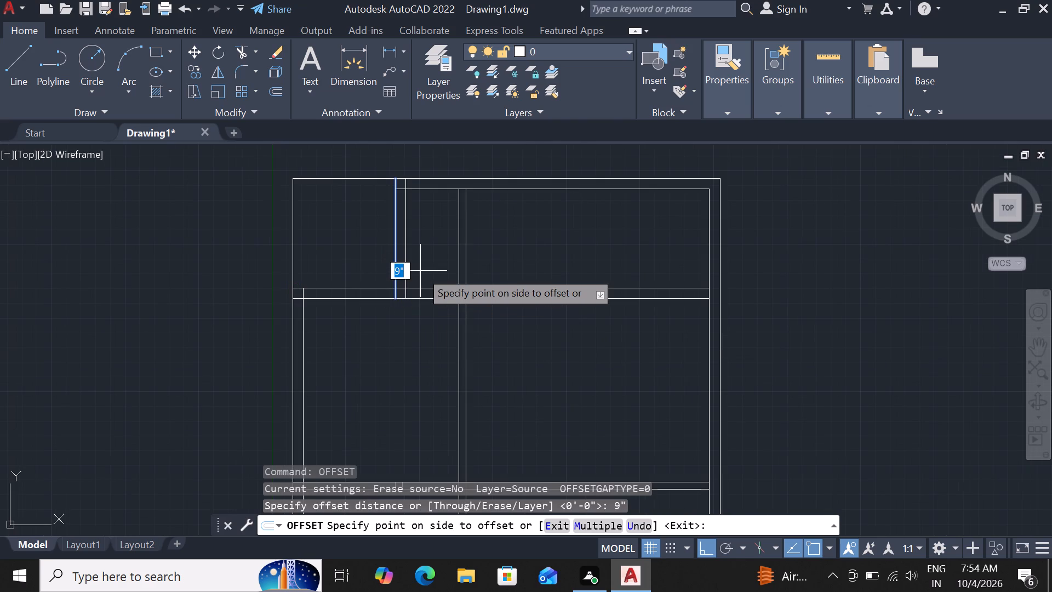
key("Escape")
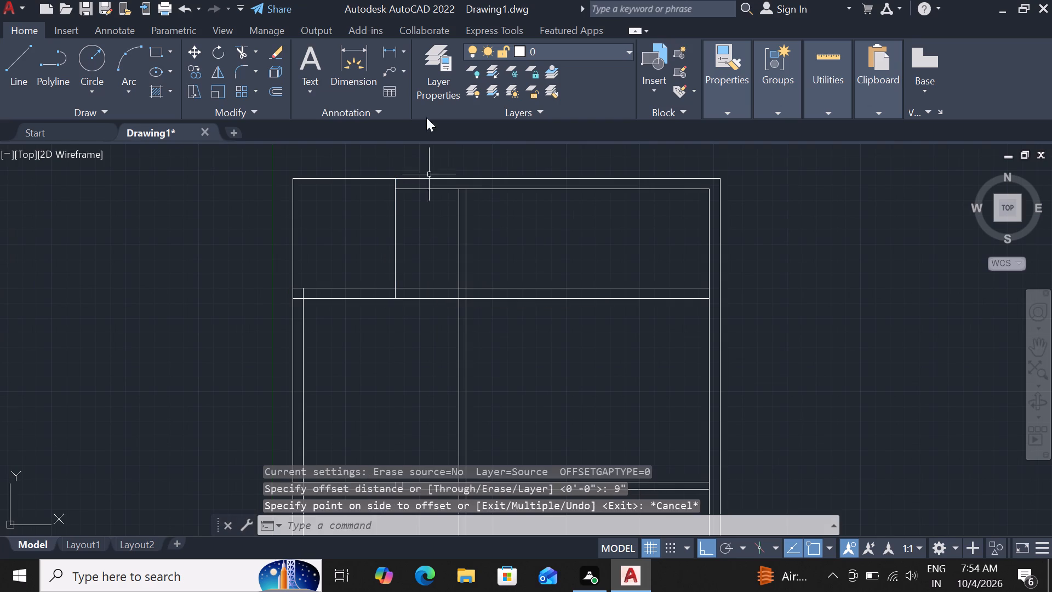
Measure the distance from the second vertical partition's left line to the remaining first partition line along the top wall's inner face.
scroll(420, 134, "up", 2)
scroll(393, 197, "up", 2)
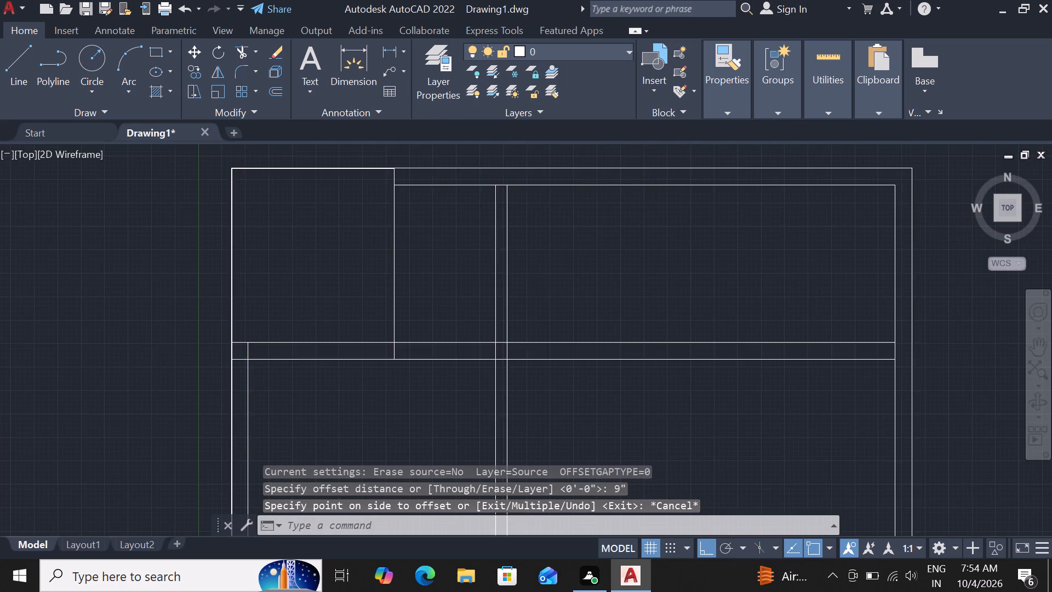
left_click_drag(350, 59, 355, 68)
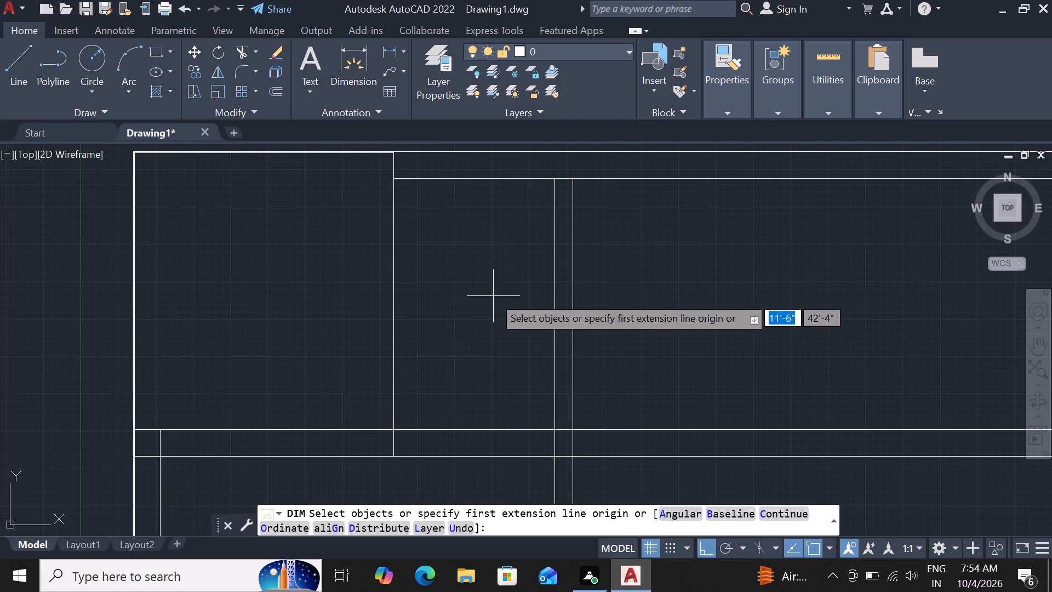
left_click(554, 177)
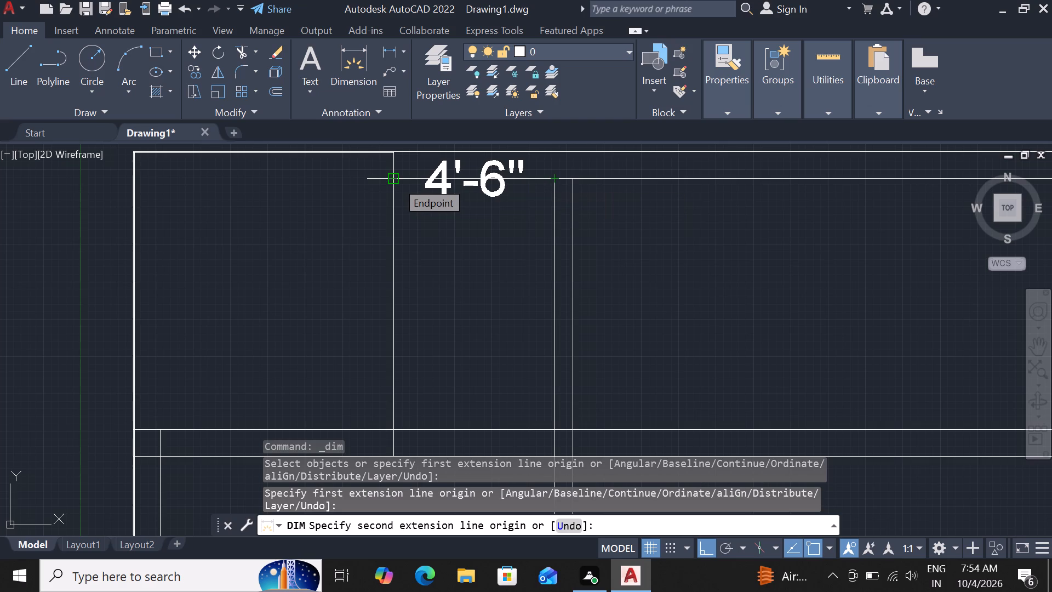
key("Escape")
Erase the remaining line of the first vertical partition in the top row of rooms.
scroll(413, 193, "down", 2)
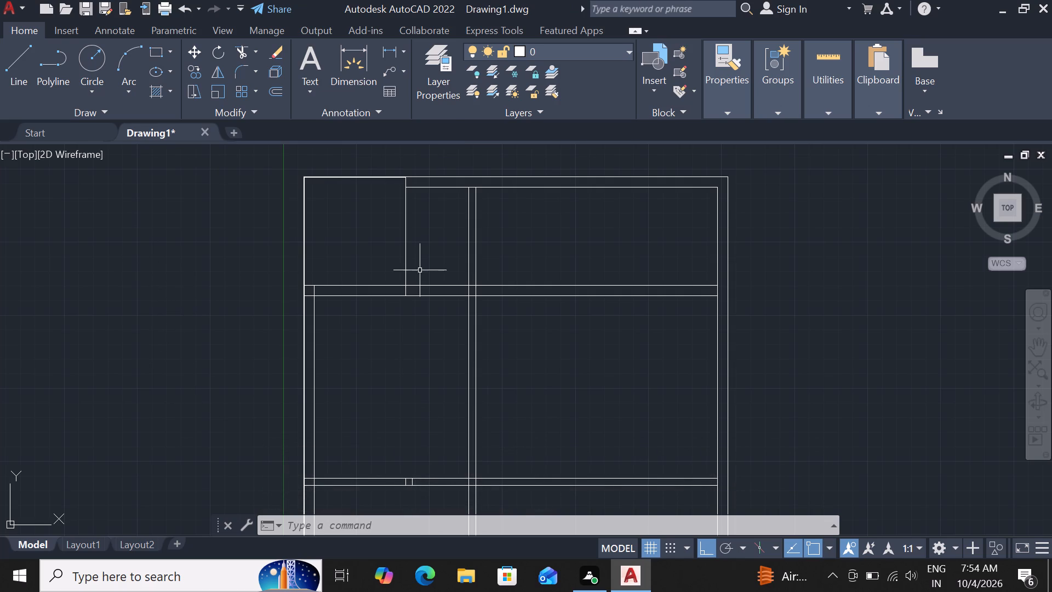
left_click(407, 240)
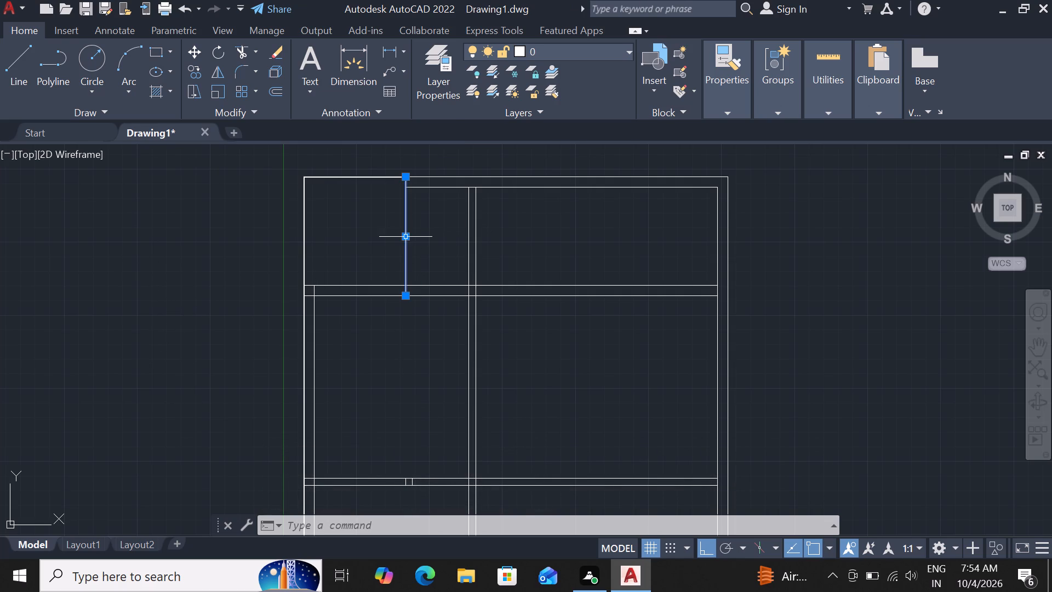
key("Delete")
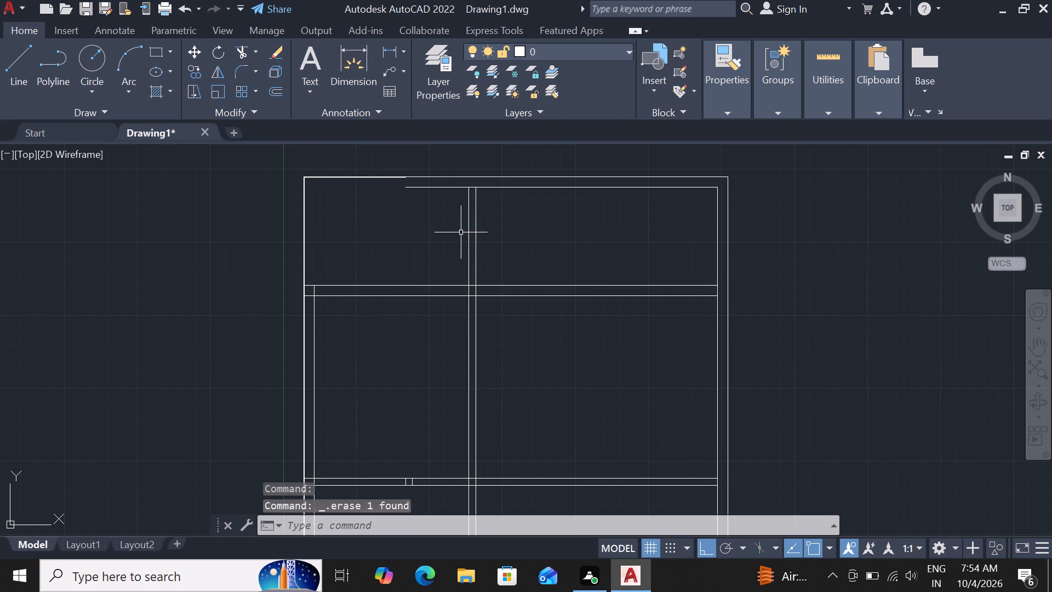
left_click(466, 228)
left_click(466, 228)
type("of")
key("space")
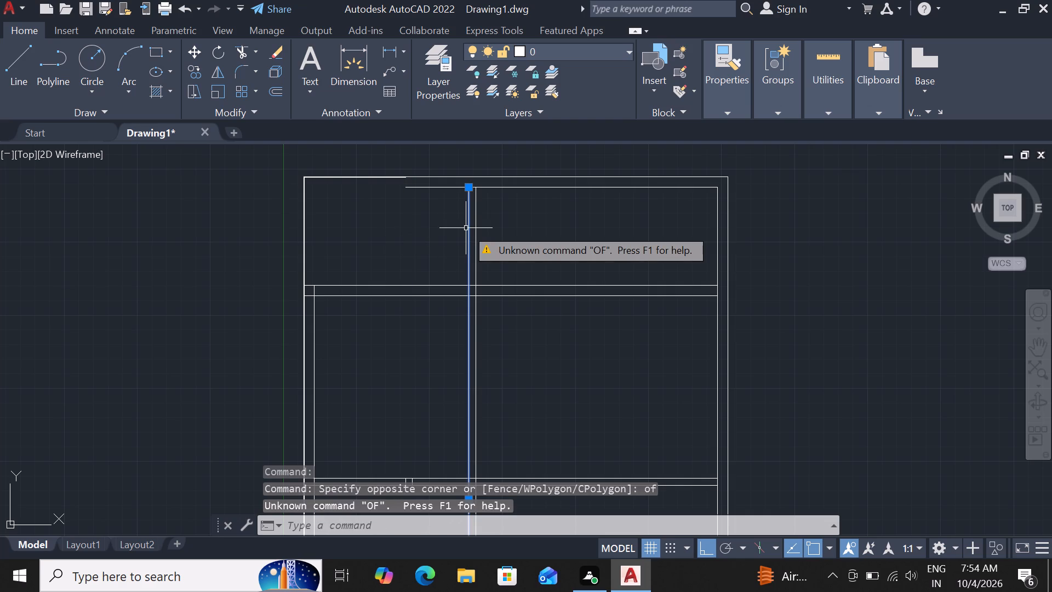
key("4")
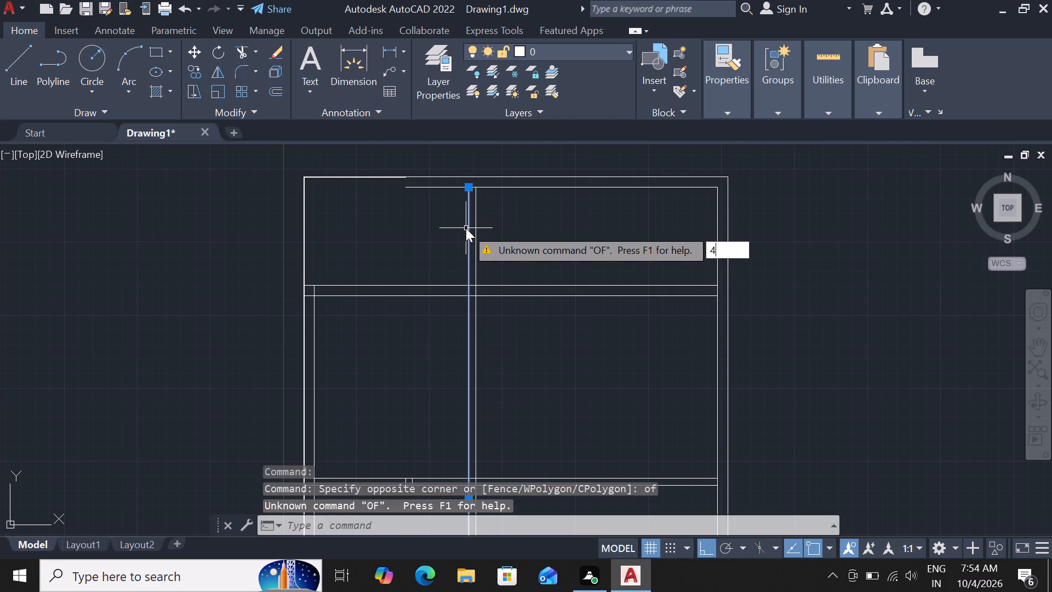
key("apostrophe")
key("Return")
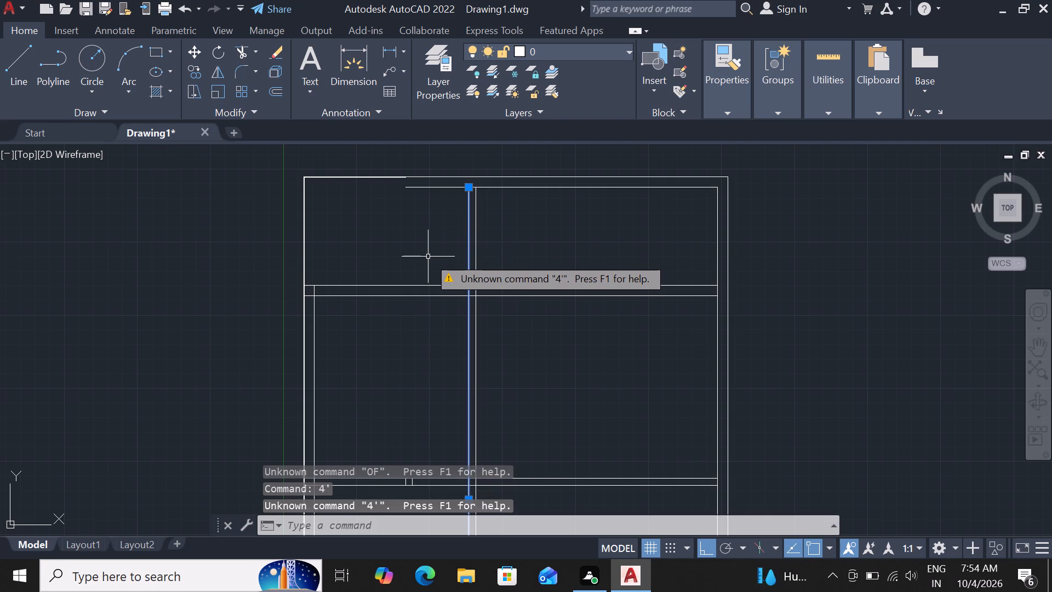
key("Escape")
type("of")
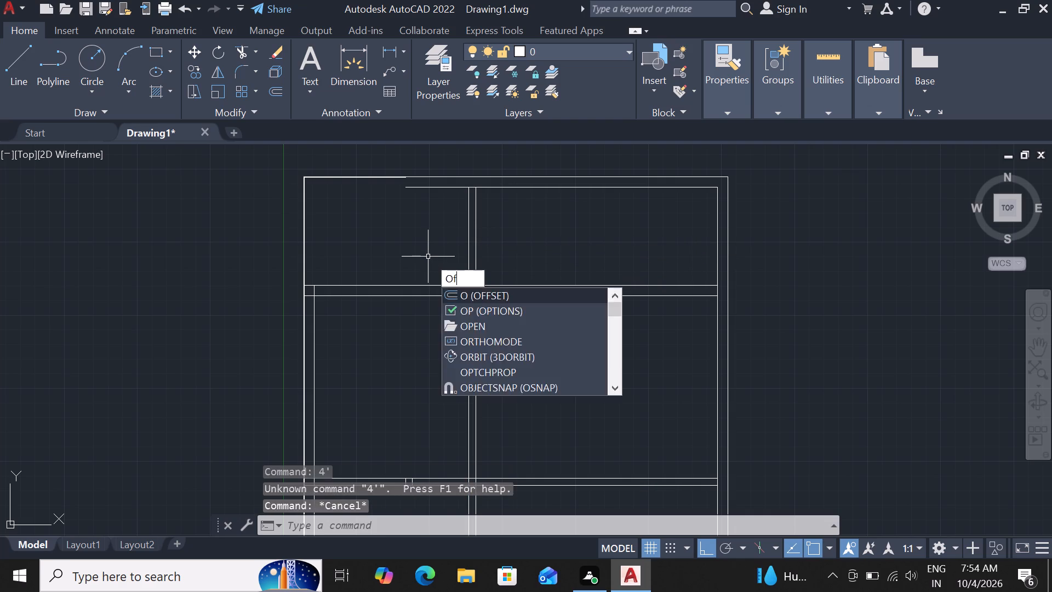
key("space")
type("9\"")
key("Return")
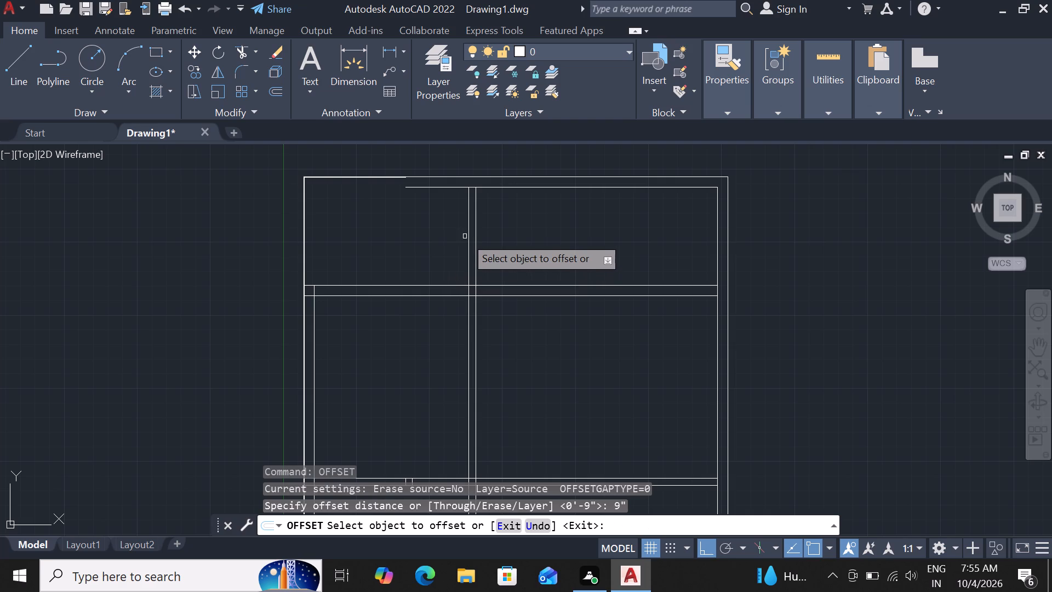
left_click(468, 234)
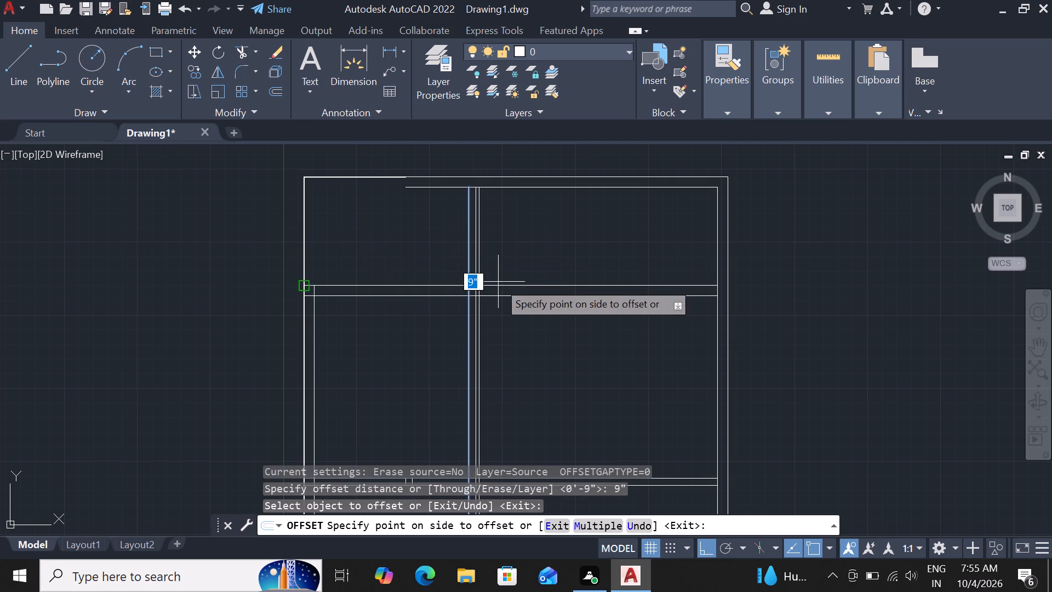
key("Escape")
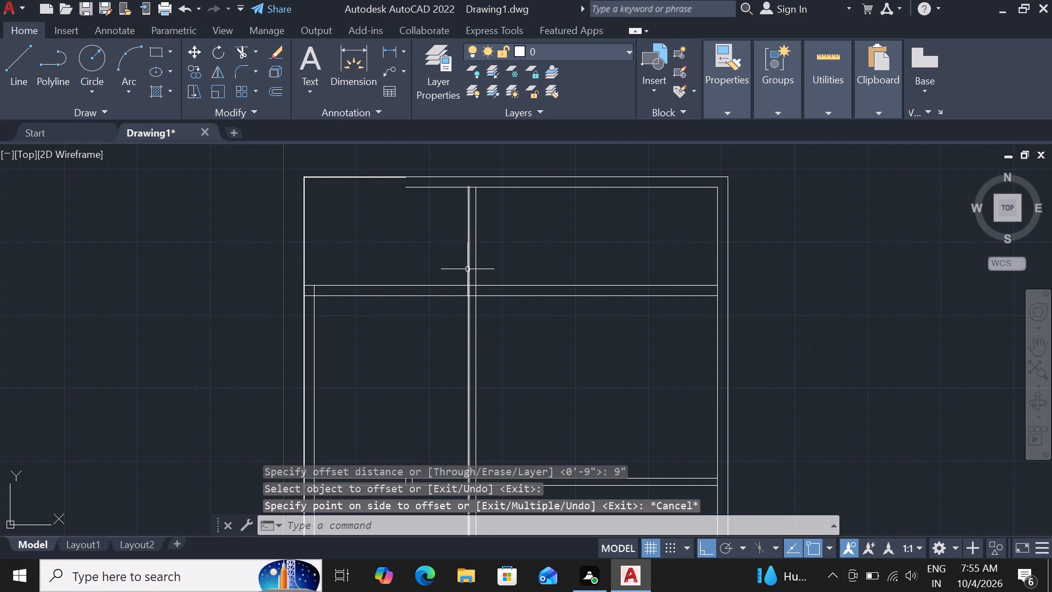
Offset the second vertical partition's left line 4' toward the building's left side.
left_click(467, 269)
type("of")
key("space")
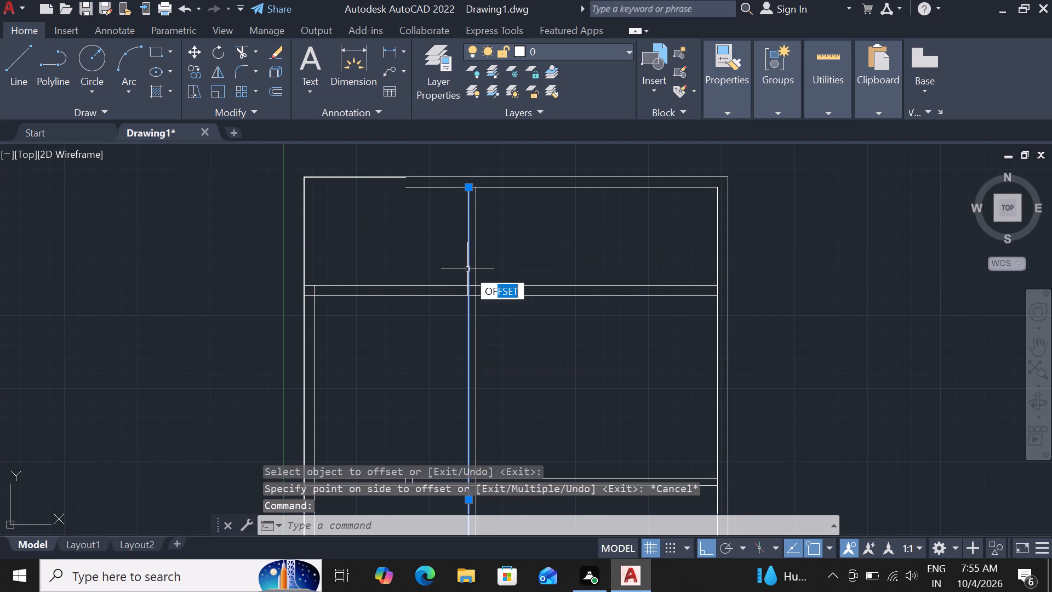
key("9")
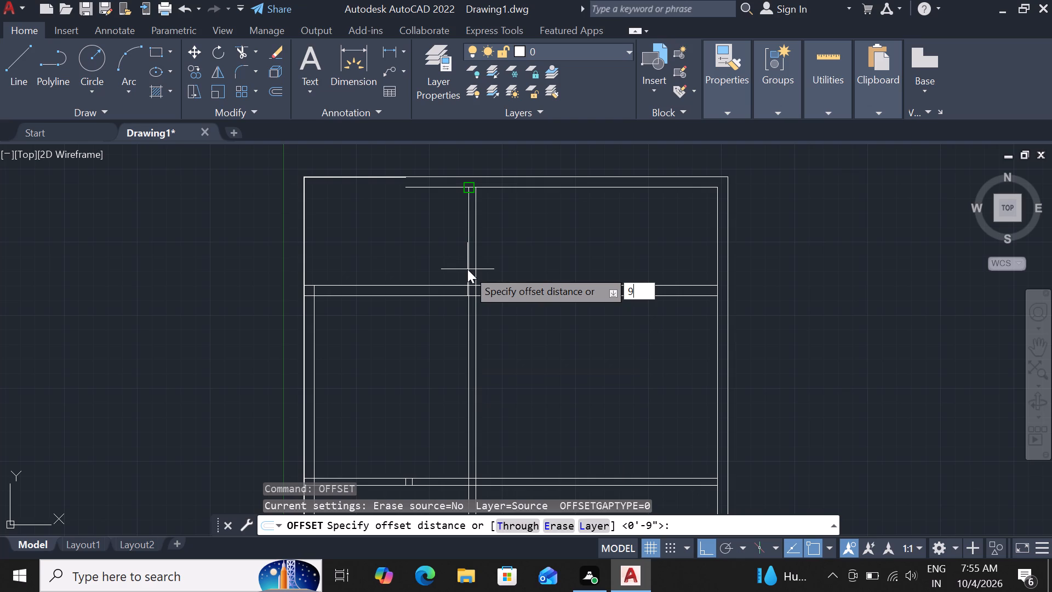
key("Delete")
key("BackSpace")
type("4'")
key("Return")
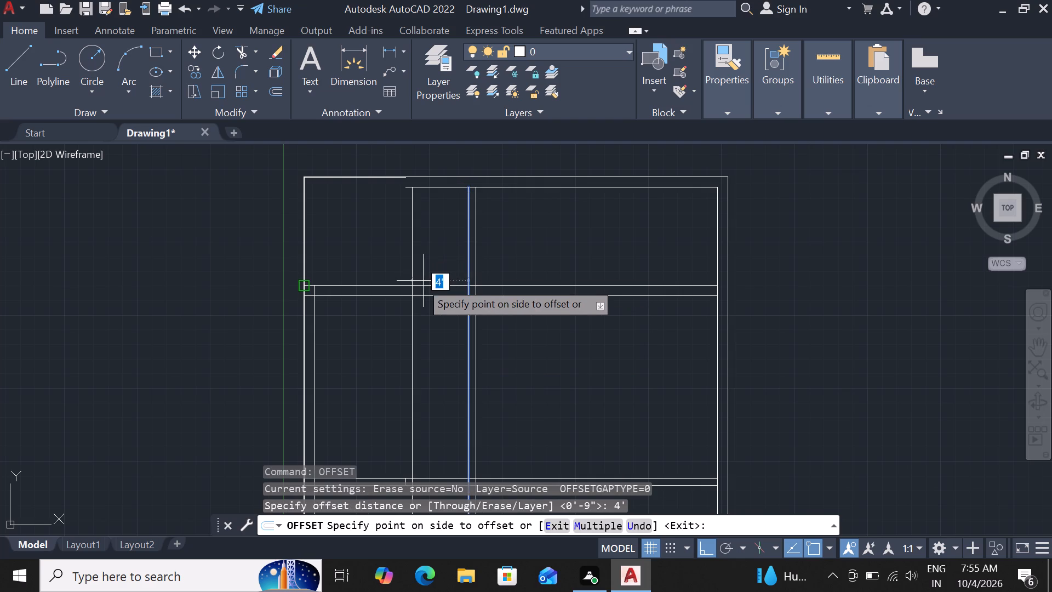
left_click(410, 282)
scroll(410, 263, "up", 2)
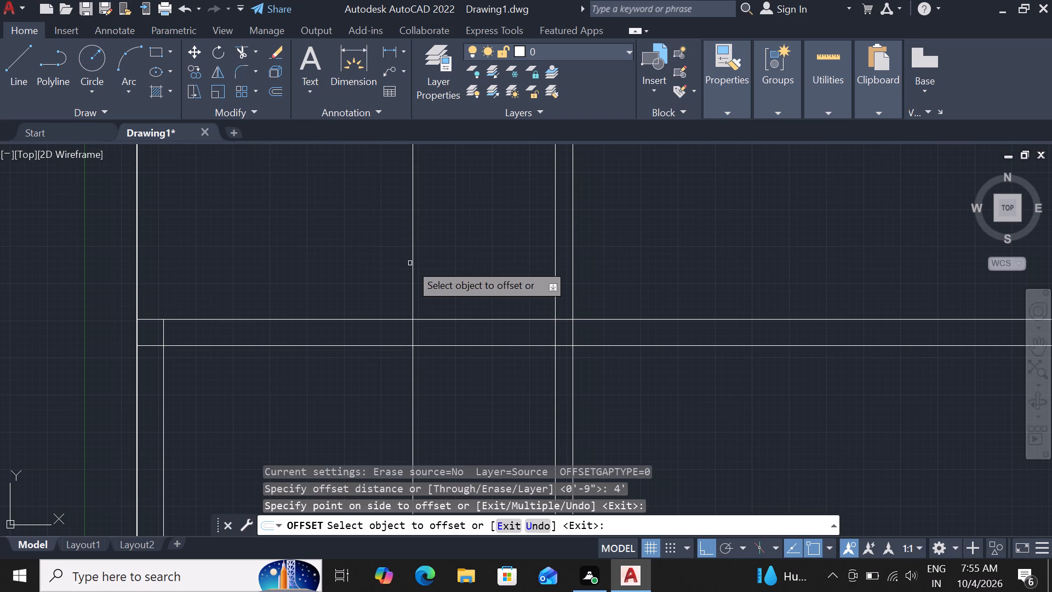
key("Escape")
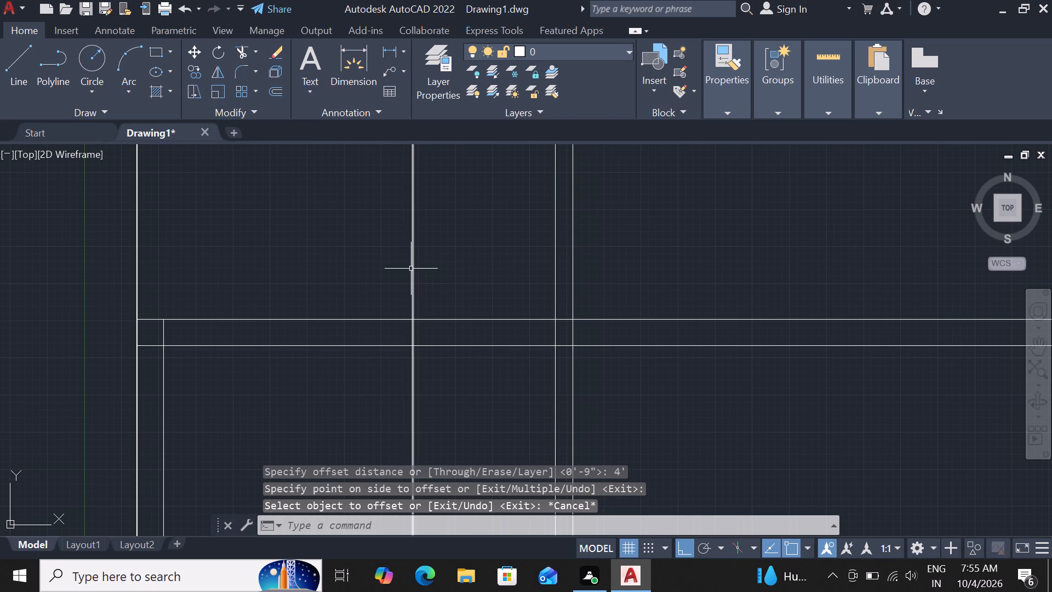
Offset the new vertical line 9" toward the left outer wall, undoing the first offset placed on its opposite side.
left_click(411, 269)
type("of")
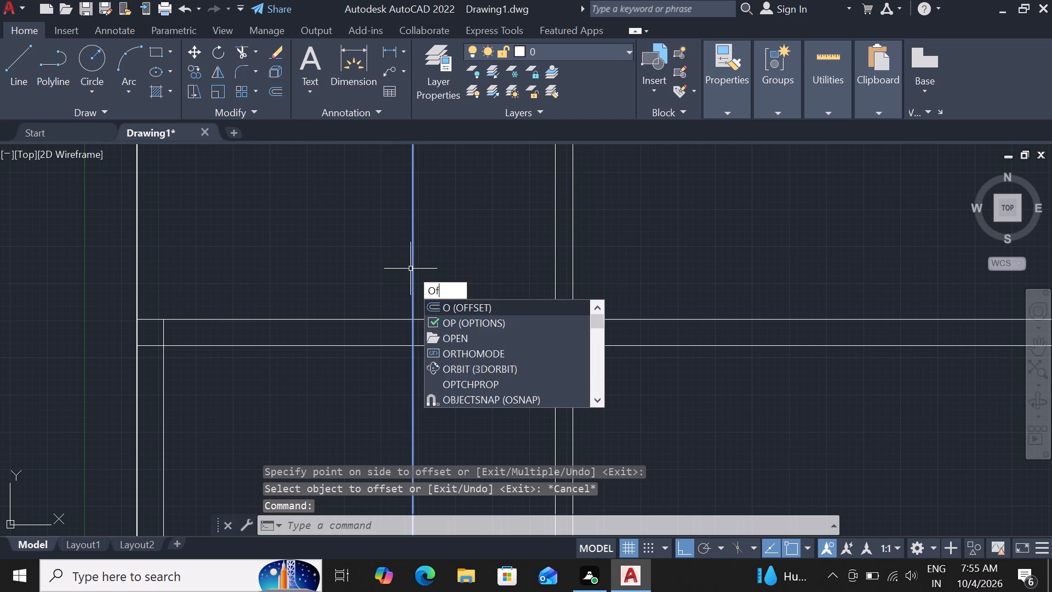
key("space")
type("9\"")
key("Return")
left_click(410, 269)
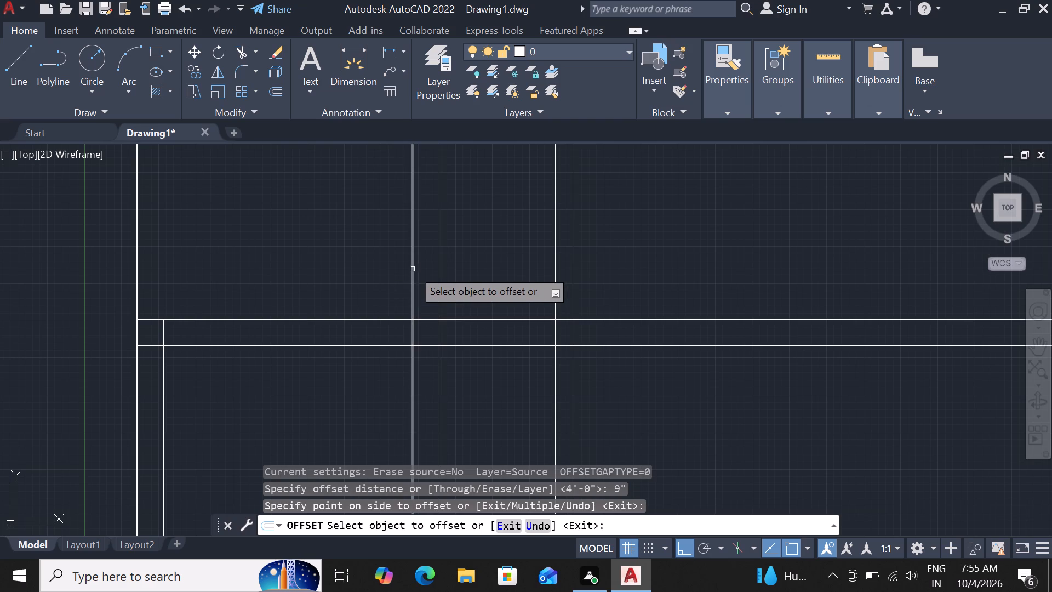
scroll(393, 281, "down", 3)
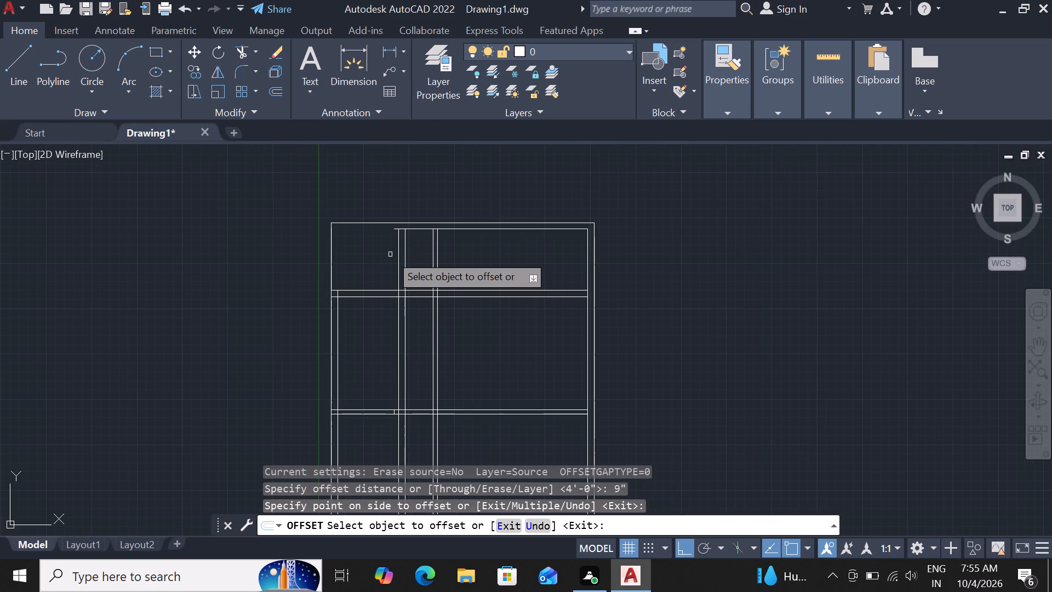
key("ctrl+z")
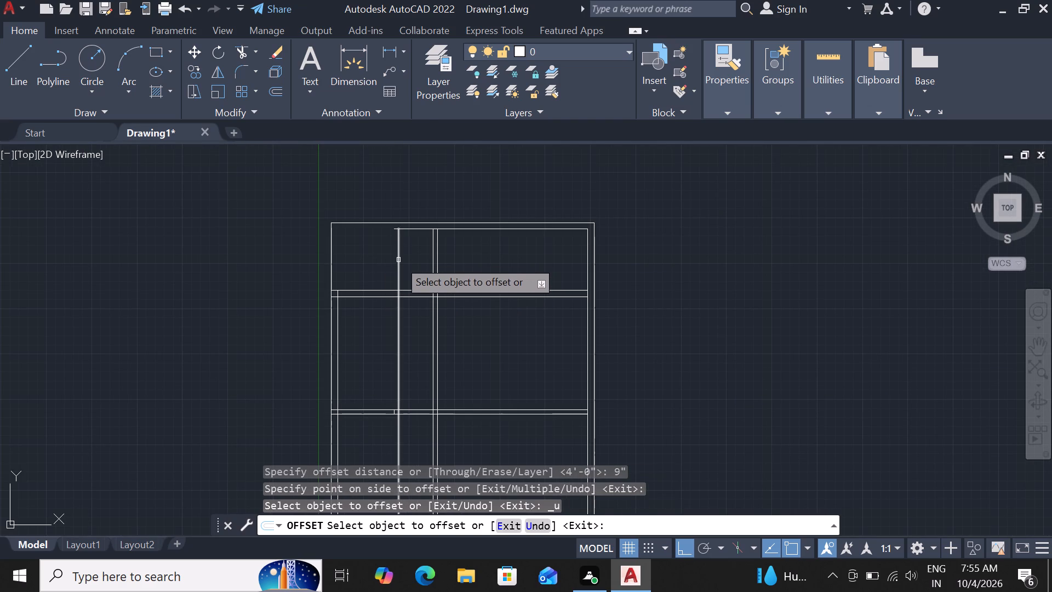
left_click(398, 260)
left_click(371, 269)
scroll(379, 241, "up", 2)
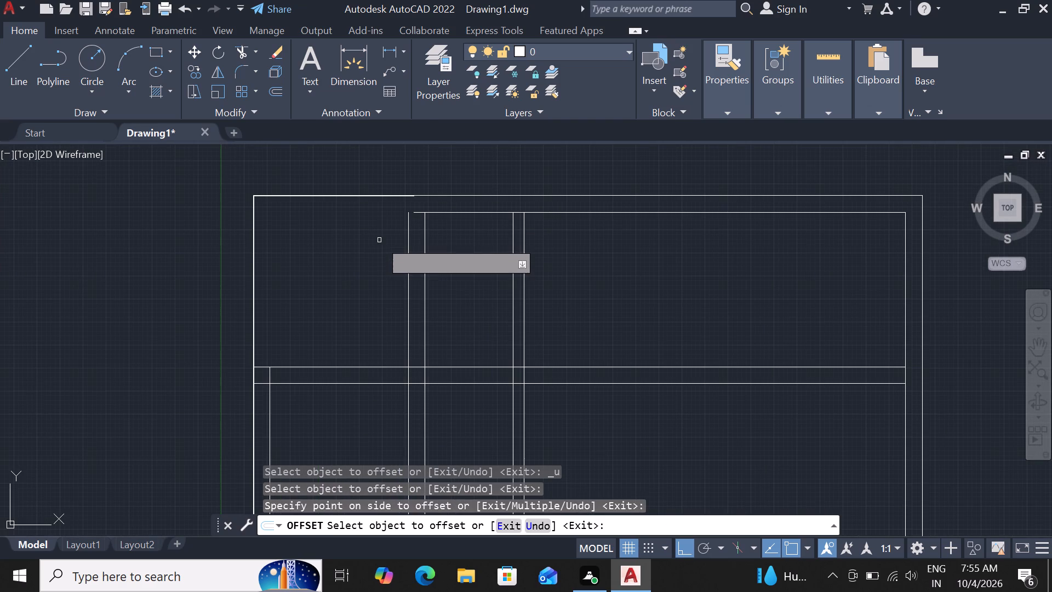
key("Escape")
Extend the top wall's inner face line to the left line of the new 9" partition.
scroll(427, 209, "up", 3)
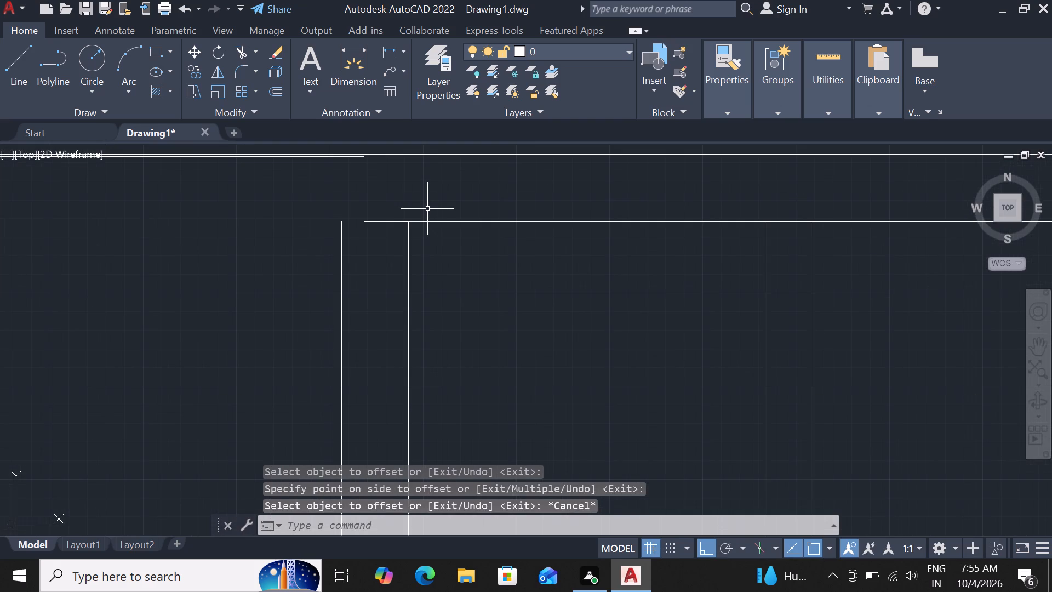
type("tr")
key("Escape")
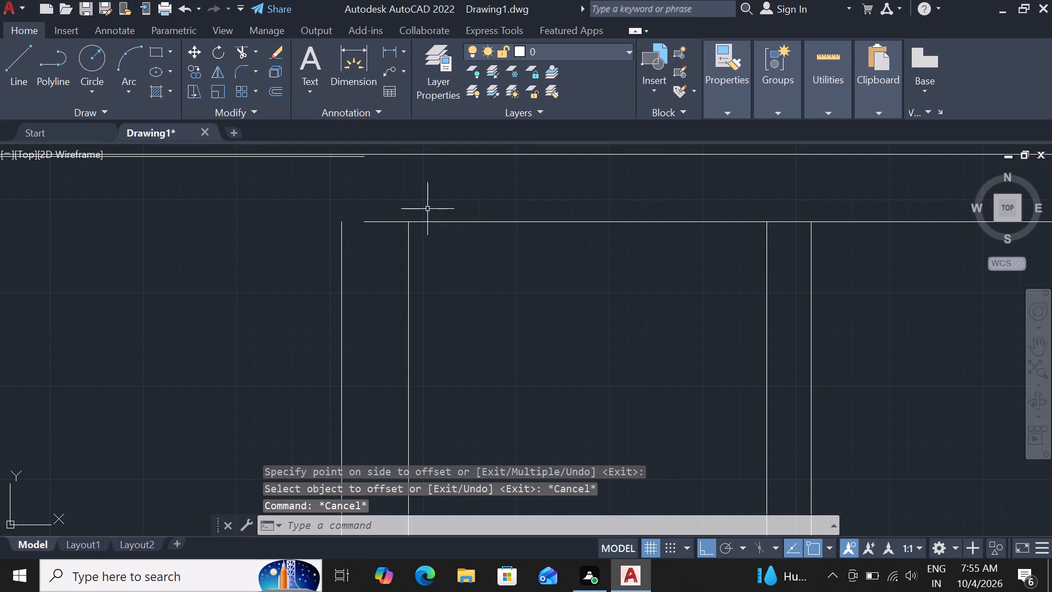
type("ex")
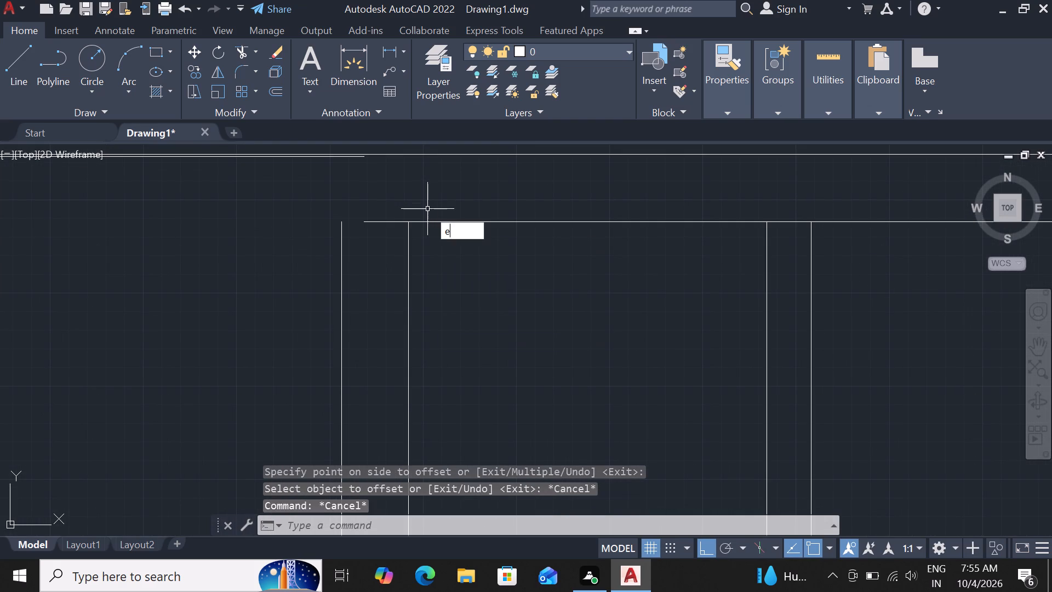
key("space")
key("space")
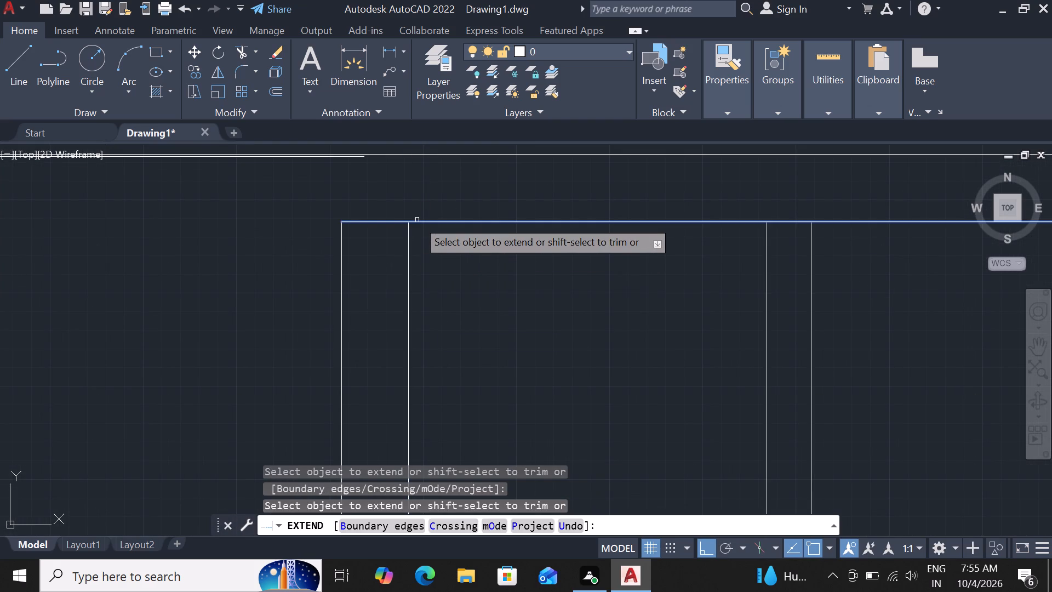
left_click(417, 220)
scroll(417, 220, "down", 4)
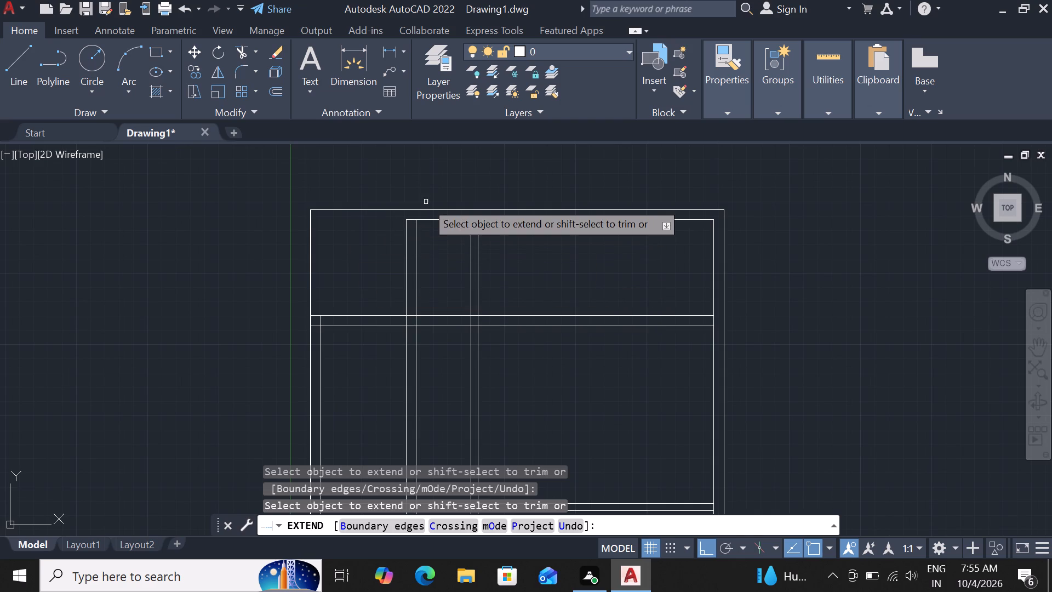
Extend the new partition's left line up to the inner line of the thin top wall.
scroll(426, 202, "up", 2)
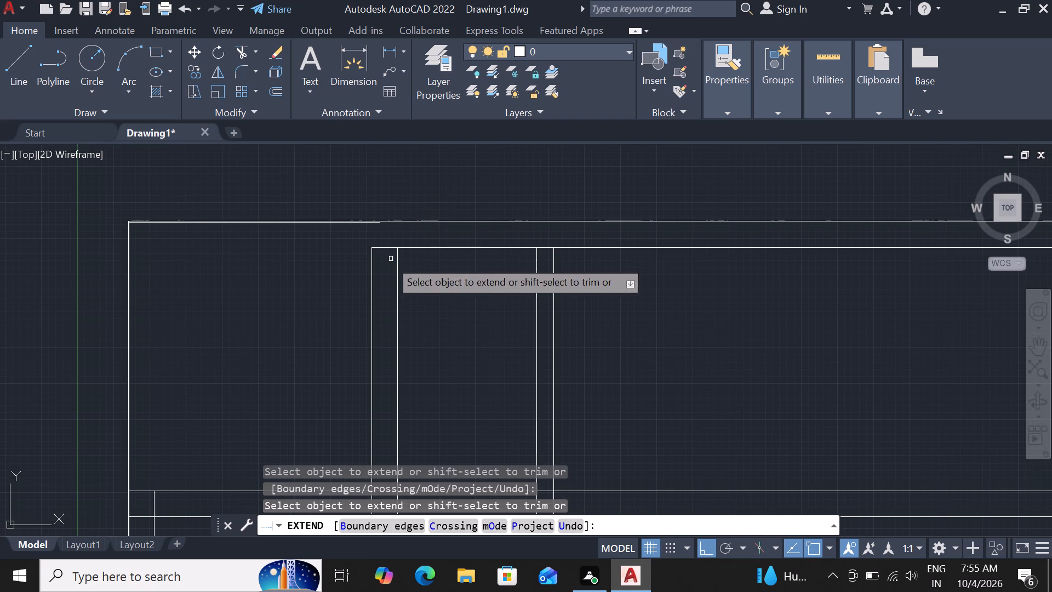
left_click(369, 277)
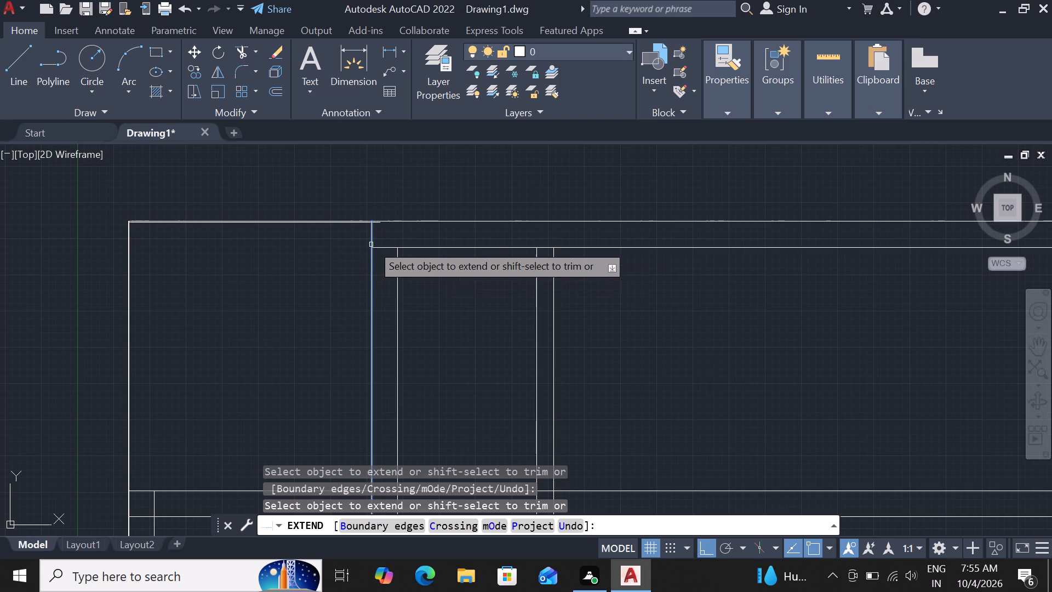
scroll(375, 228, "up", 2)
key("Escape")
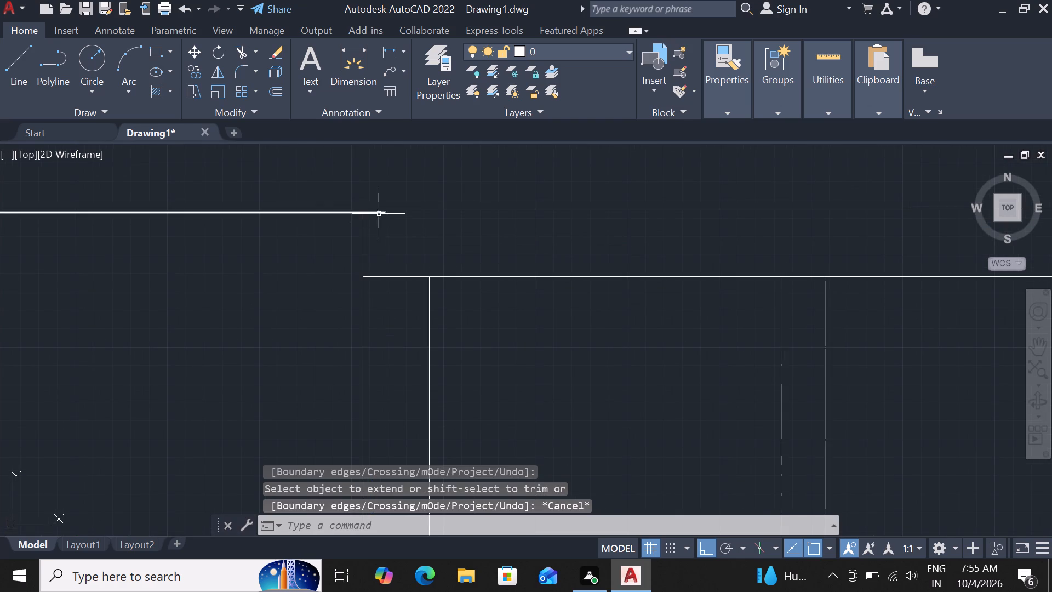
Trim the stub of the thin top wall's inner line that runs past the new partition's left line.
scroll(379, 214, "up", 2)
type("tr")
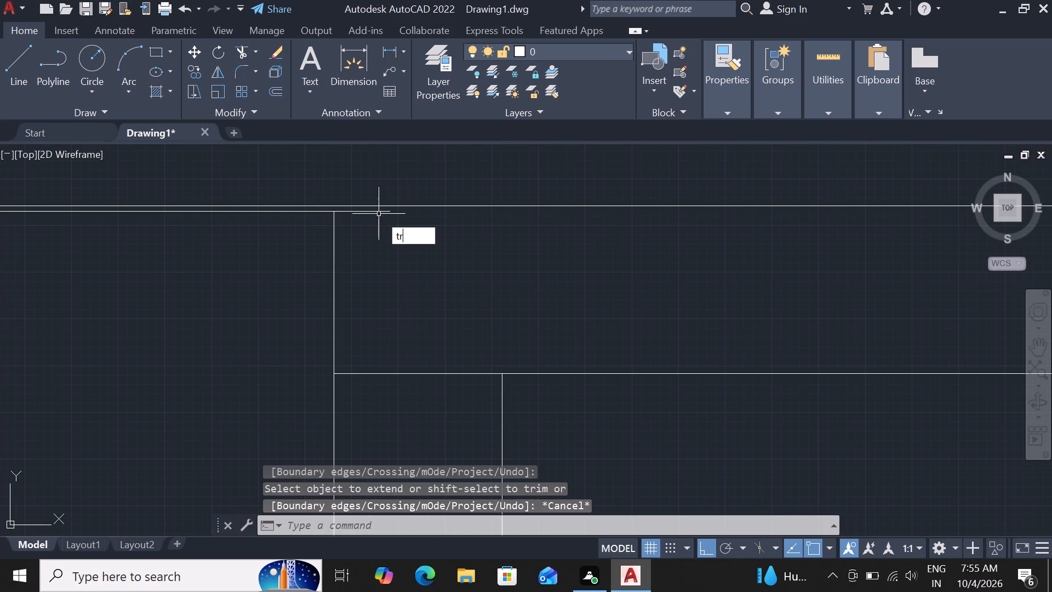
key("space")
key("space")
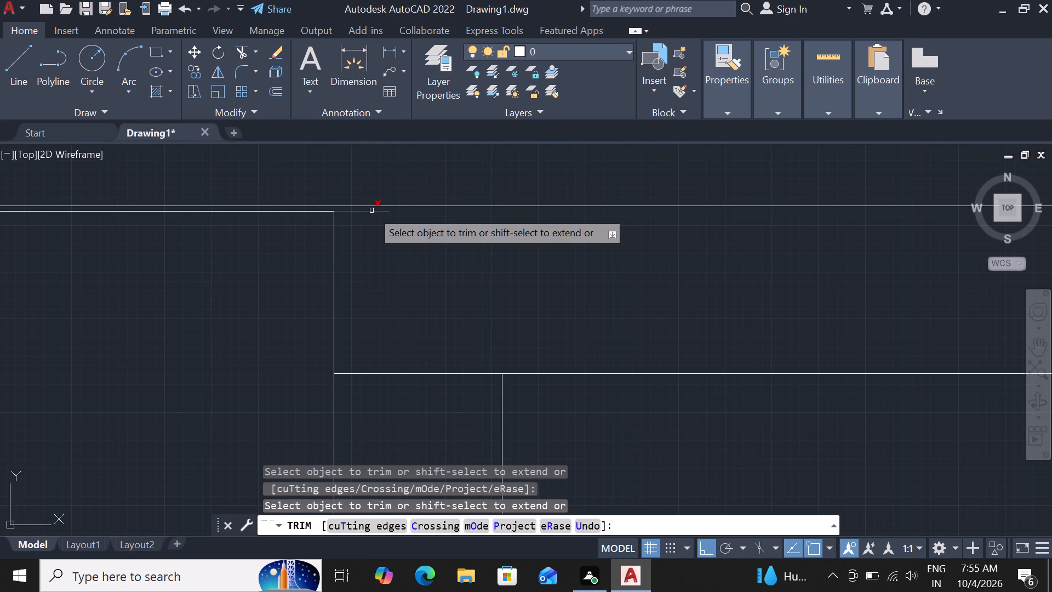
left_click(371, 211)
scroll(371, 211, "down", 5)
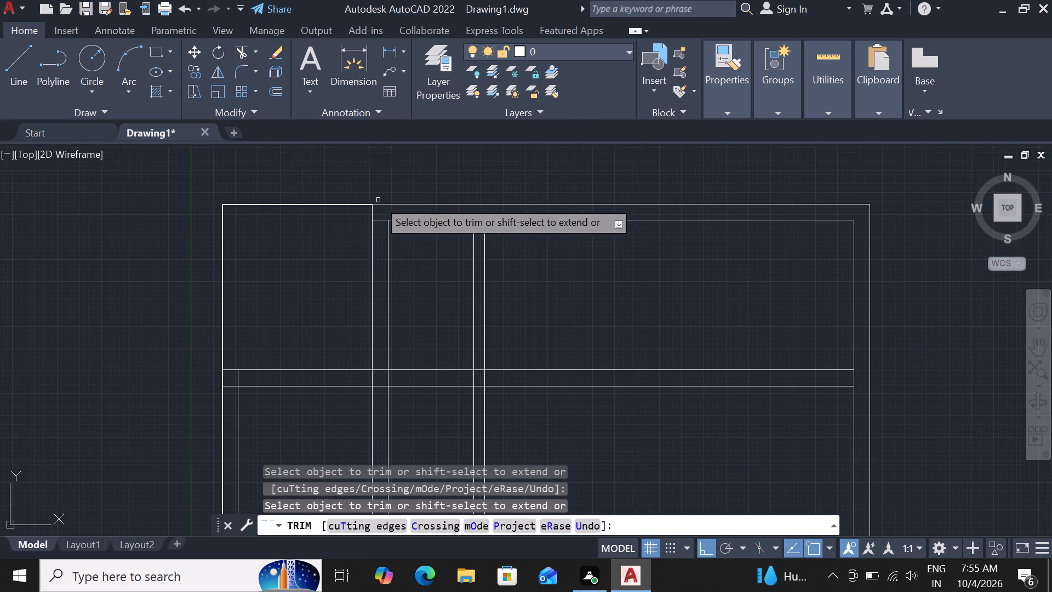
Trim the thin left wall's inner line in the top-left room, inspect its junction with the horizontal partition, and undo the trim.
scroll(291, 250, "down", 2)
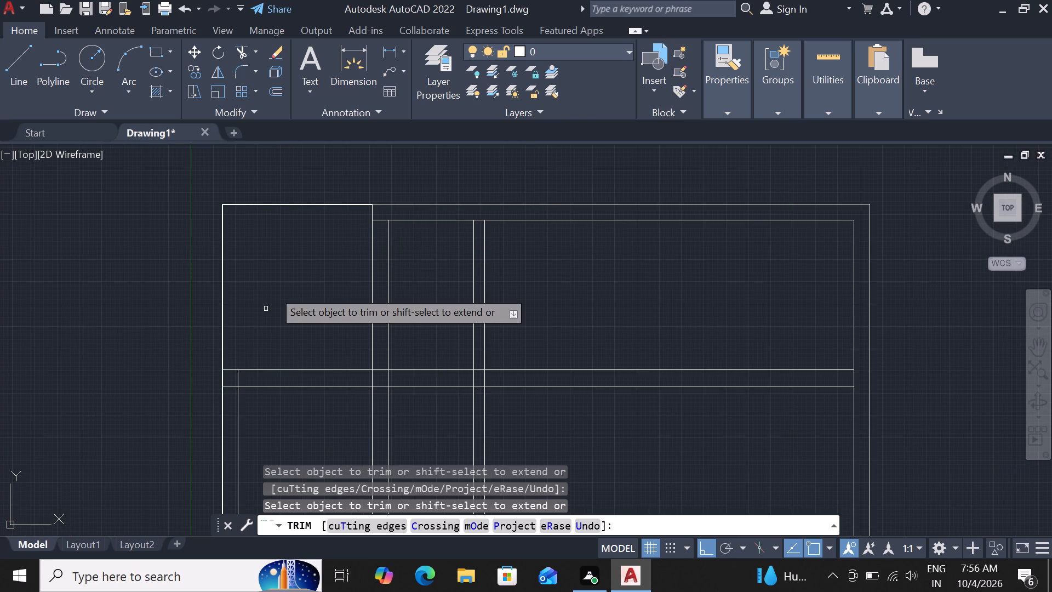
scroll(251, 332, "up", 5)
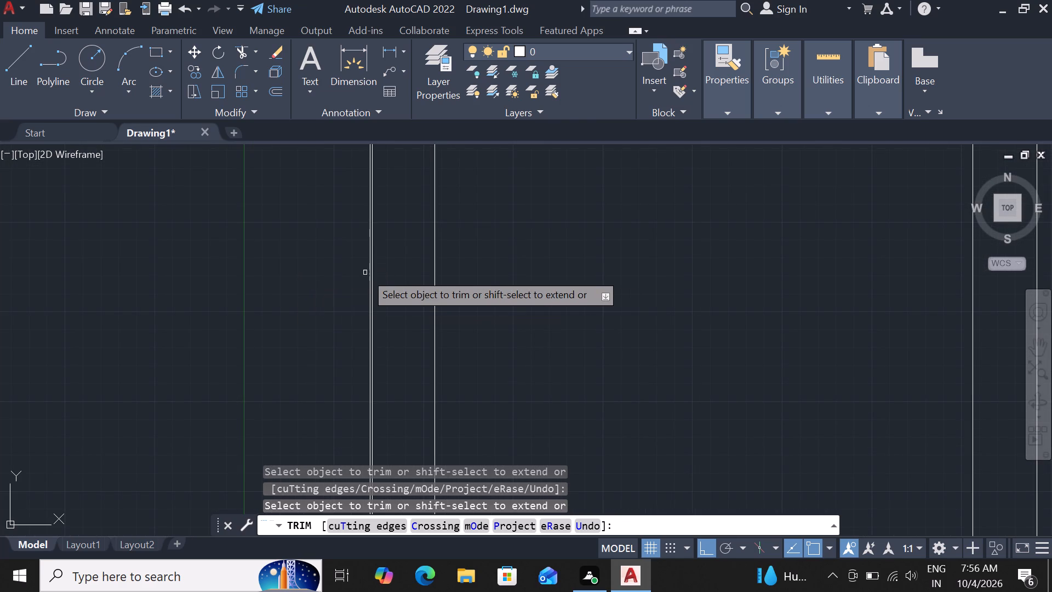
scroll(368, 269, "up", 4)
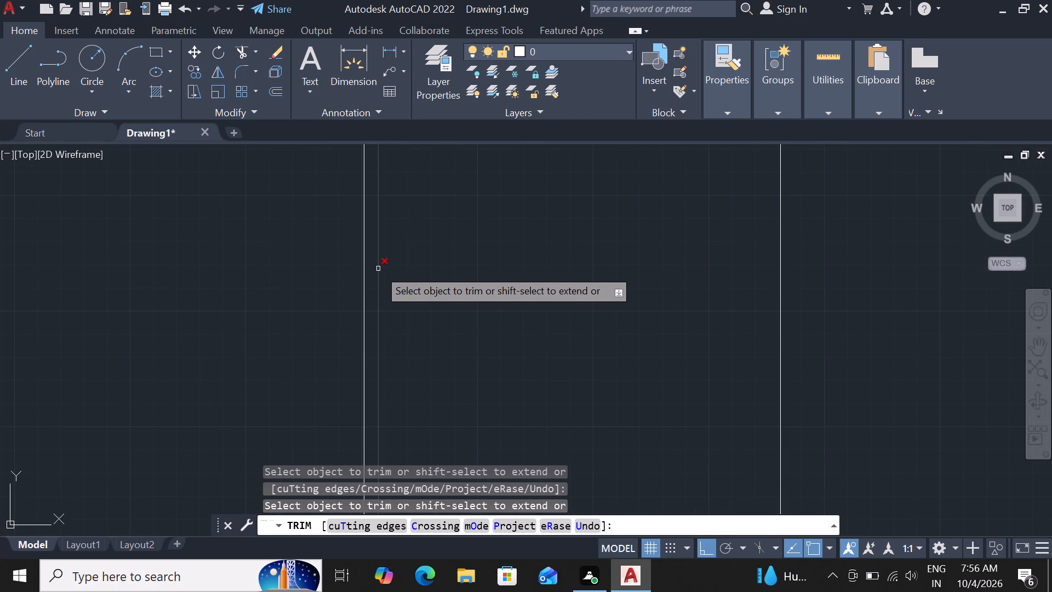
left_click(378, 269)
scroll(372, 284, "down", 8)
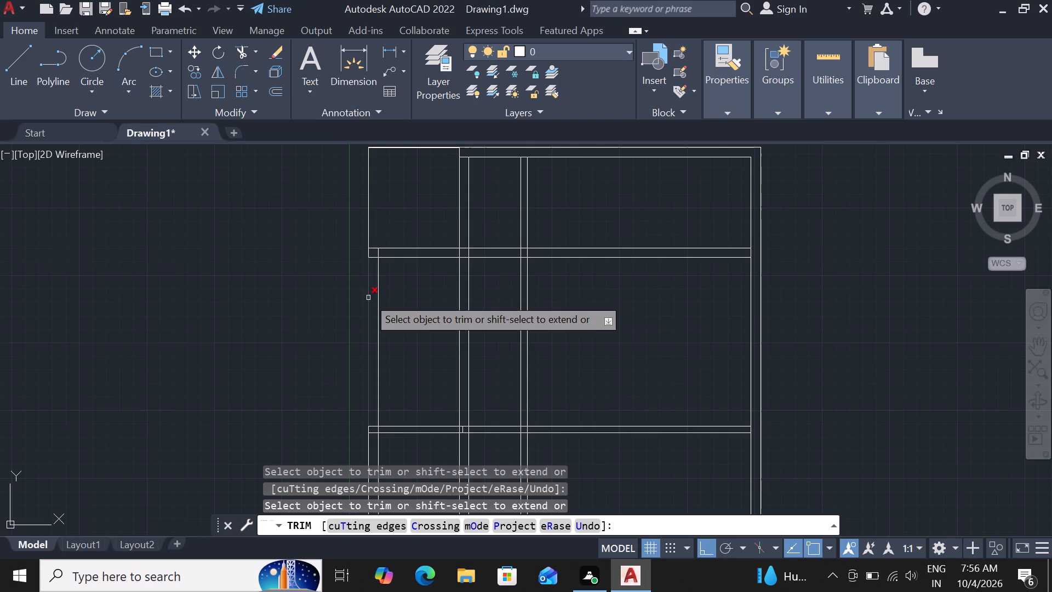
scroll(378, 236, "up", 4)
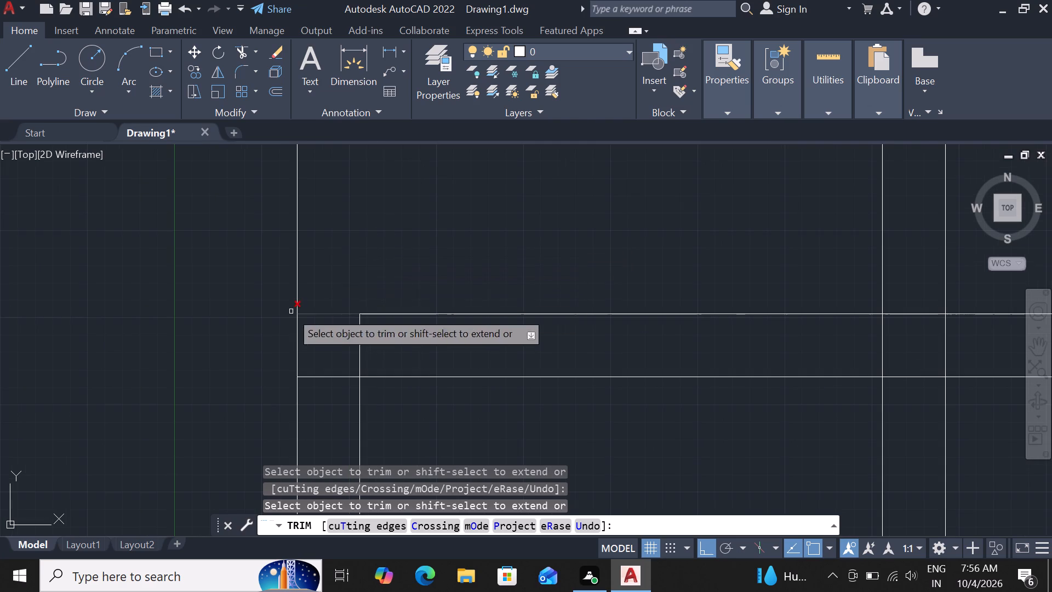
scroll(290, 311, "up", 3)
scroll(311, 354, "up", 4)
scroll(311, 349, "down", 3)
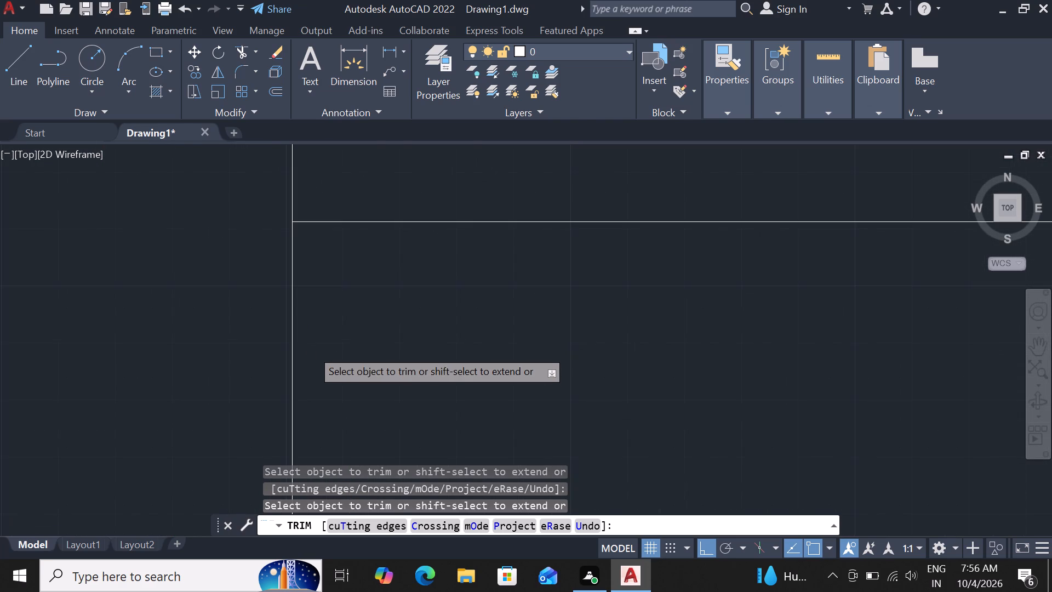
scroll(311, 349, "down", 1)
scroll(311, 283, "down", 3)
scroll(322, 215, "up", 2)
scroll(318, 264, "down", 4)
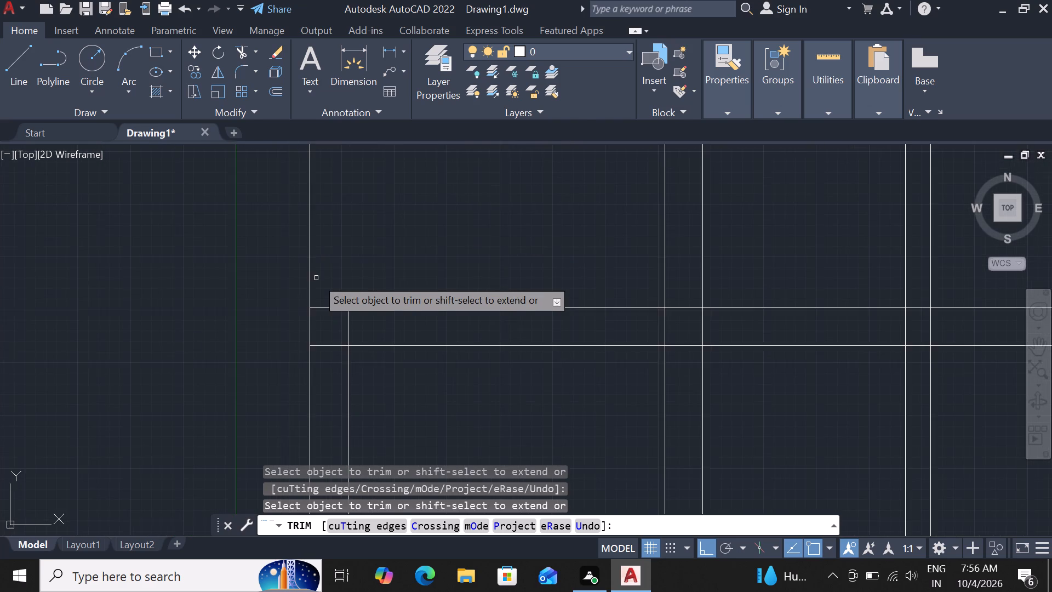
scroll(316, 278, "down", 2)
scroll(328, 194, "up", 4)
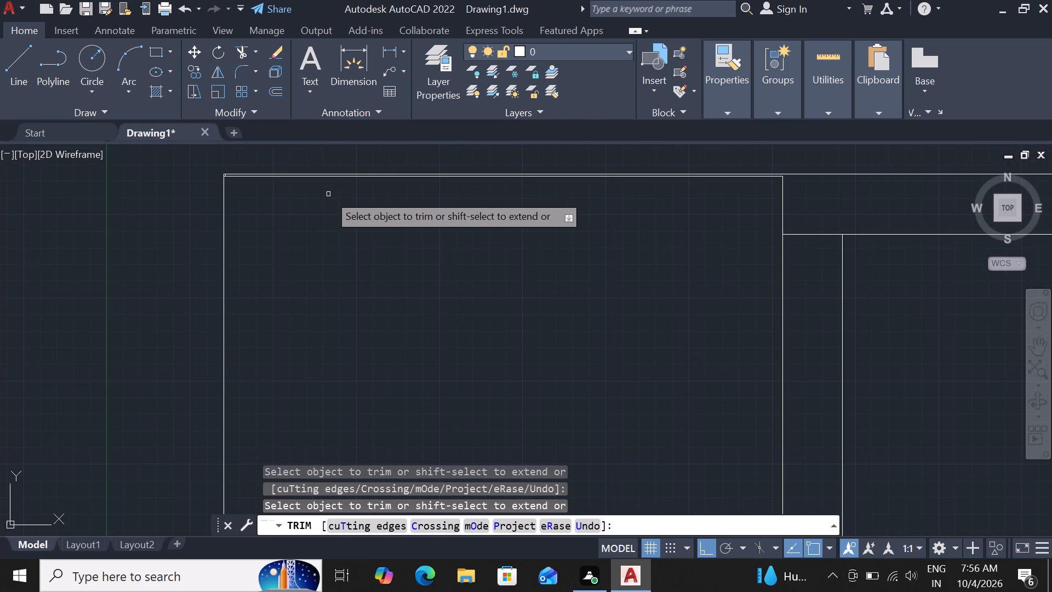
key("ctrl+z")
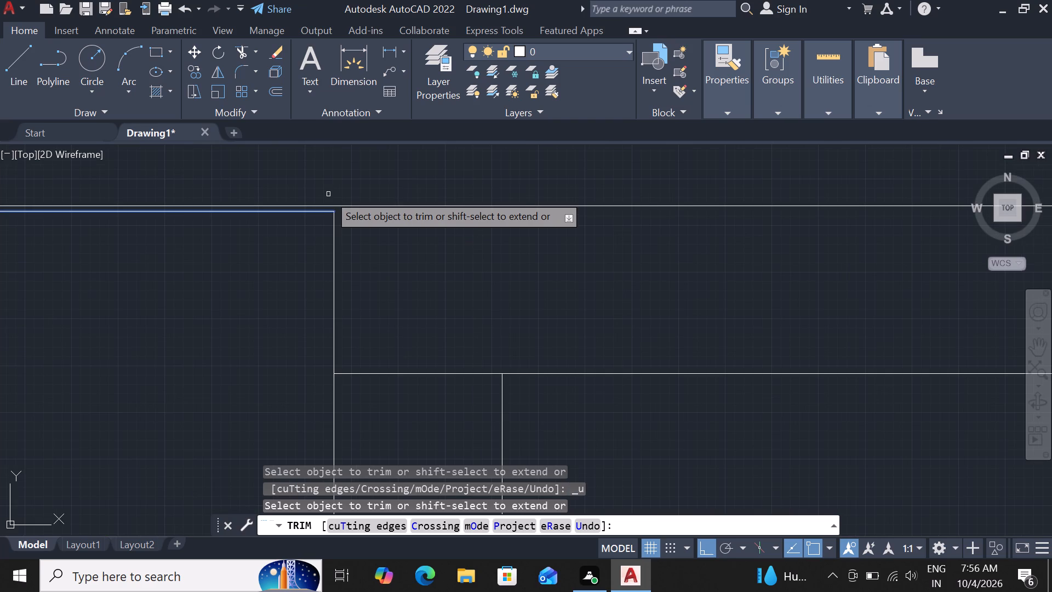
Trim the thin left wall's inner line where it runs between the two lines of the upper horizontal partition.
scroll(328, 194, "down", 7, "ctrl")
scroll(375, 218, "down", 1, "ctrl")
scroll(264, 299, "up", 1, "ctrl")
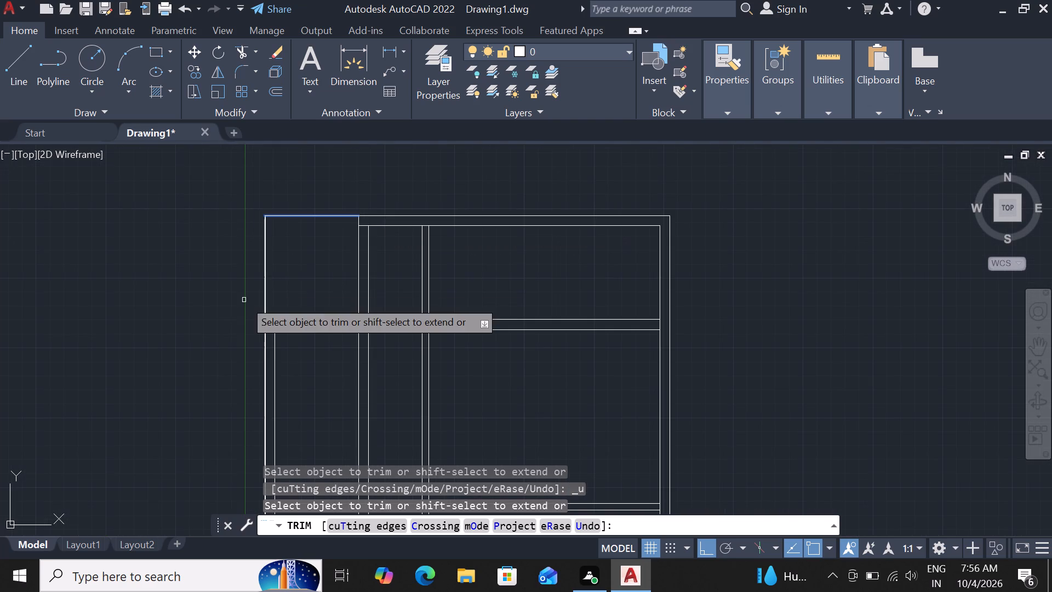
scroll(250, 299, "up", 3, "ctrl")
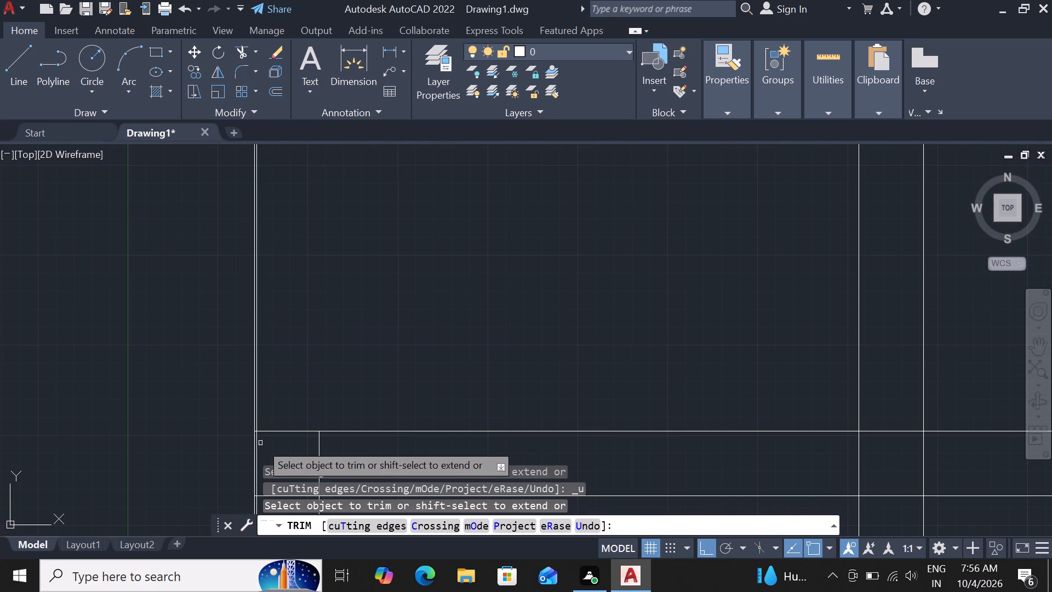
left_click(256, 450)
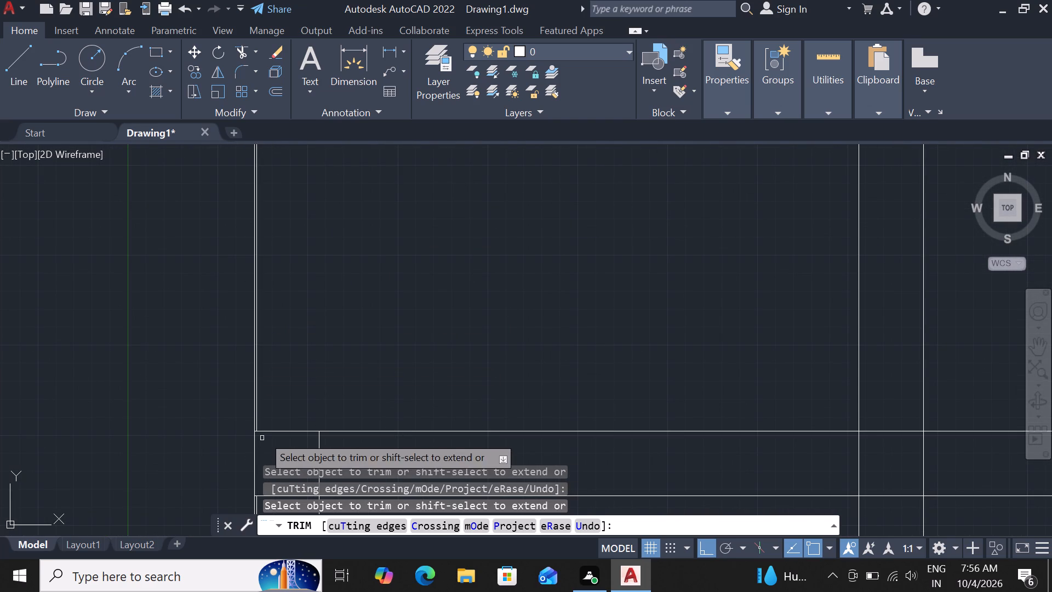
Trim the remaining inner line of the thin left wall below the upper horizontal partition.
scroll(279, 378, "down", 2)
scroll(267, 465, "up", 3)
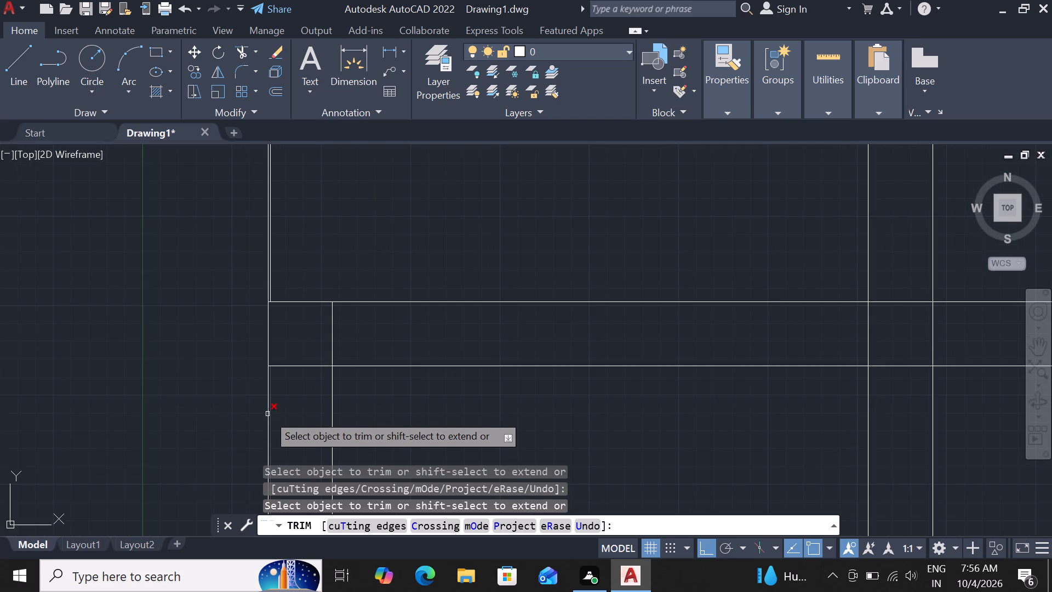
scroll(267, 414, "up", 3)
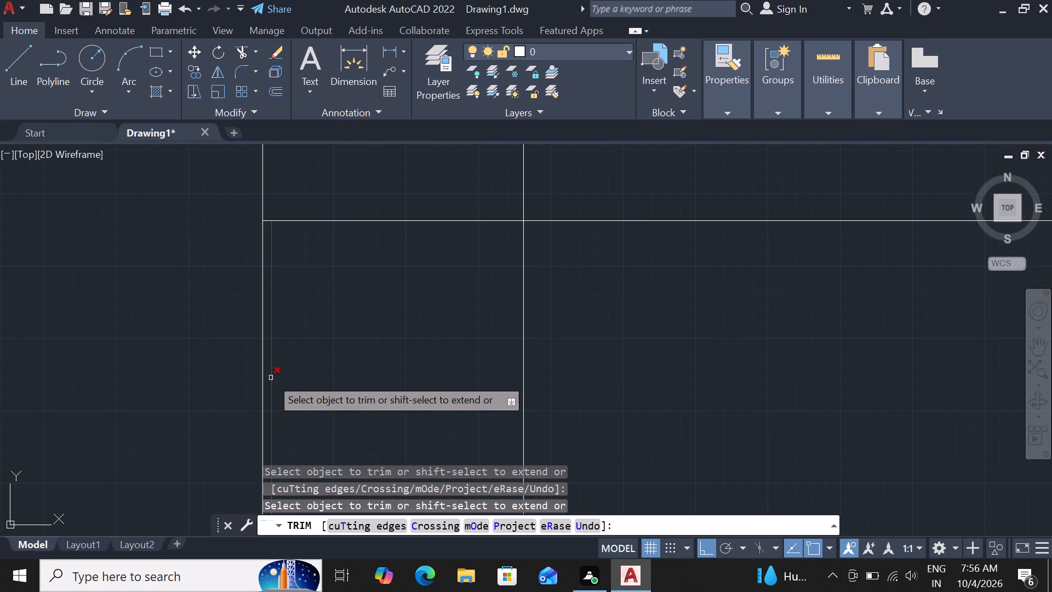
left_click(271, 378)
Trim the 9" left wall's inner line inside the upper horizontal partition, and the partition's lower line where it crosses that wall.
scroll(275, 367, "down", 7)
scroll(317, 343, "down", 4)
scroll(312, 352, "up", 7)
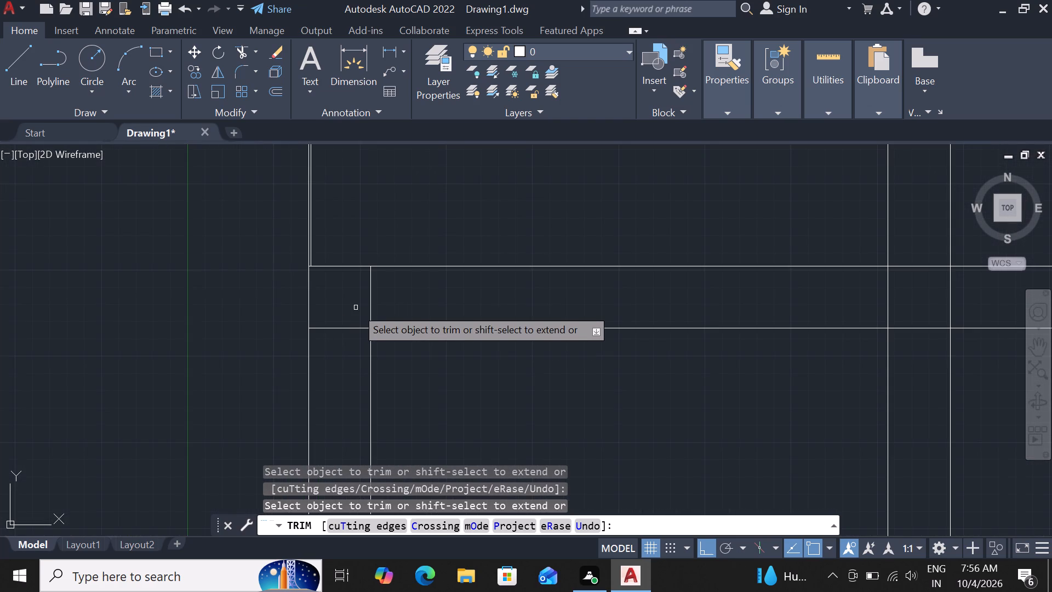
left_click(370, 303)
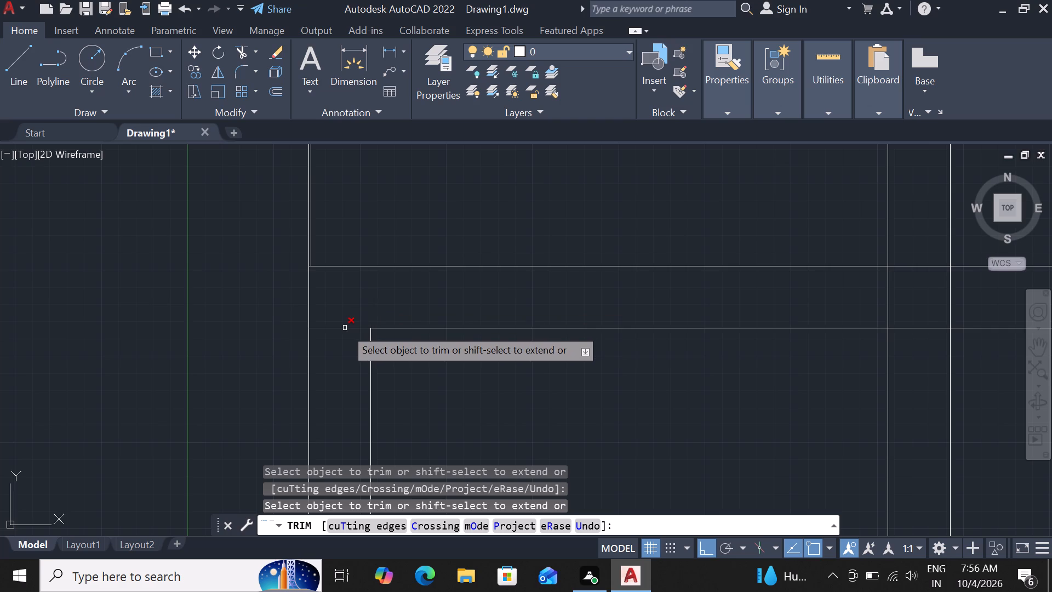
left_click(345, 328)
Trim the overlapping lines where the middle horizontal partition meets the left outer wall.
scroll(326, 254, "up", 3)
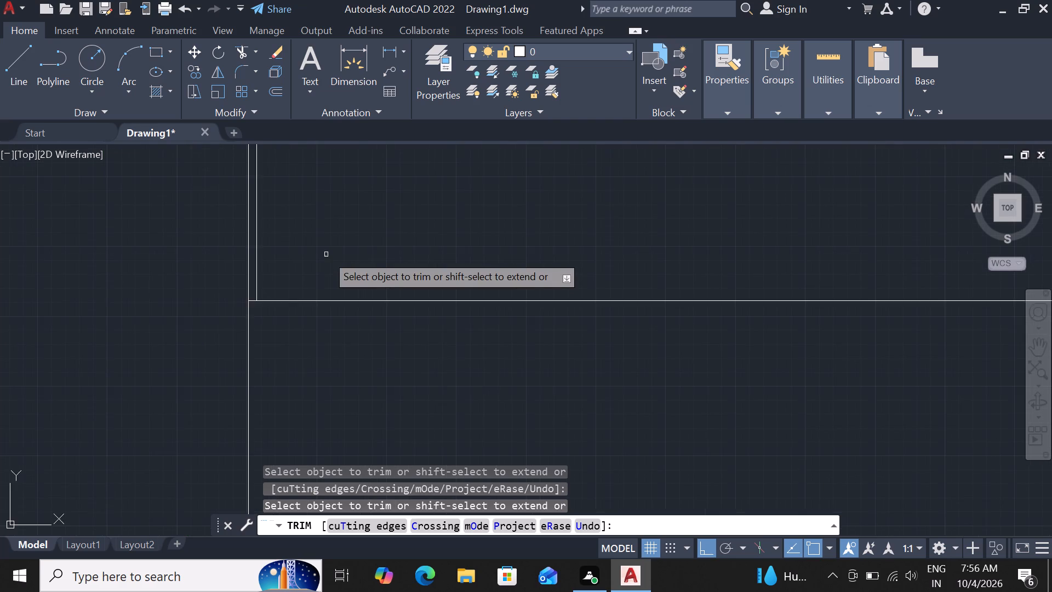
scroll(326, 254, "up", 1)
scroll(326, 254, "down", 7)
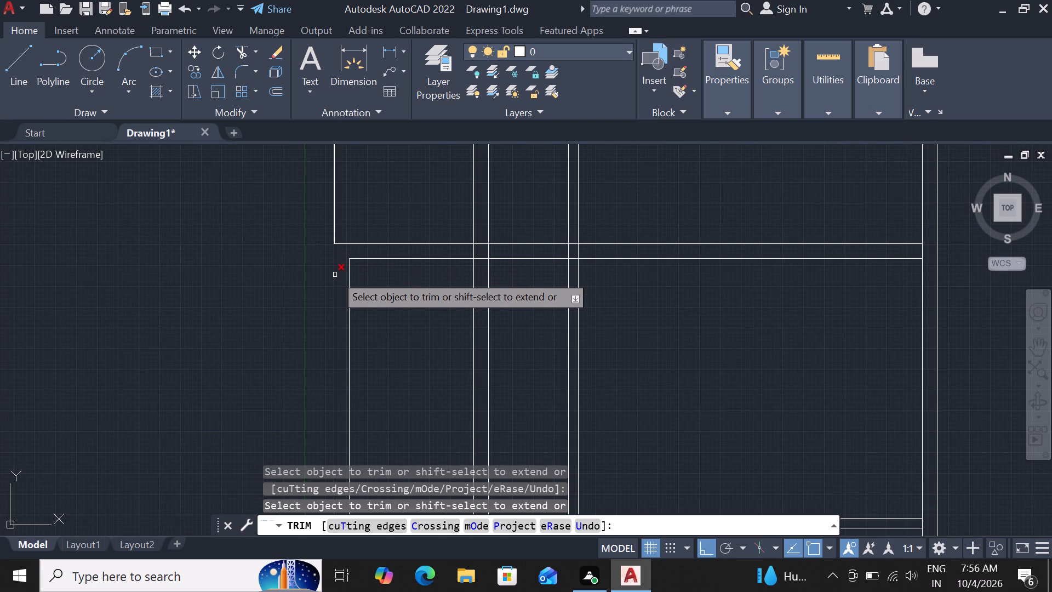
scroll(335, 275, "down", 2)
scroll(220, 274, "down", 1)
scroll(283, 322, "up", 3)
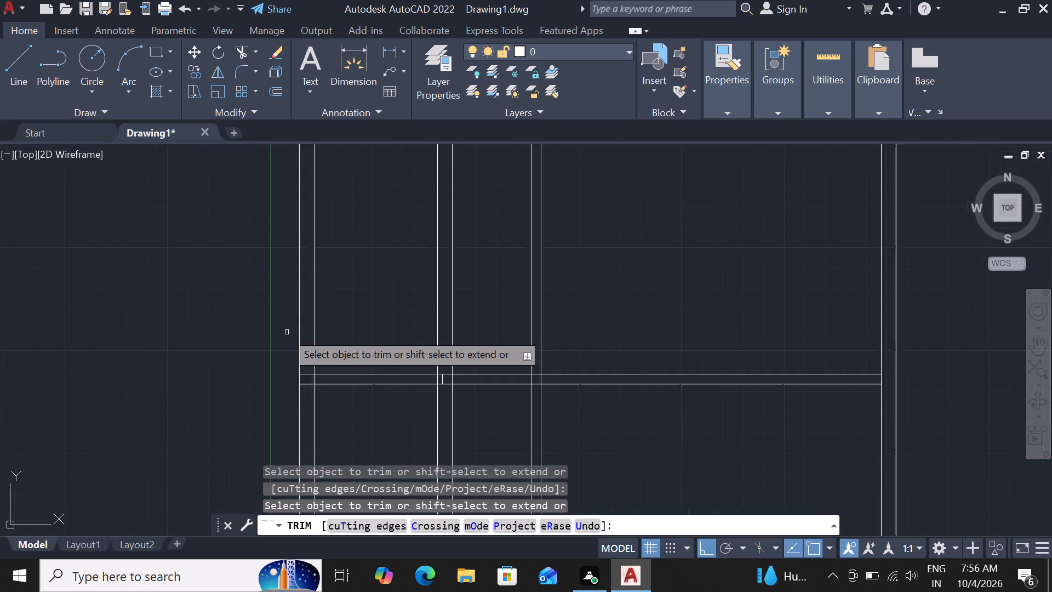
scroll(287, 332, "down", 3)
scroll(299, 342, "up", 4)
scroll(244, 335, "up", 5)
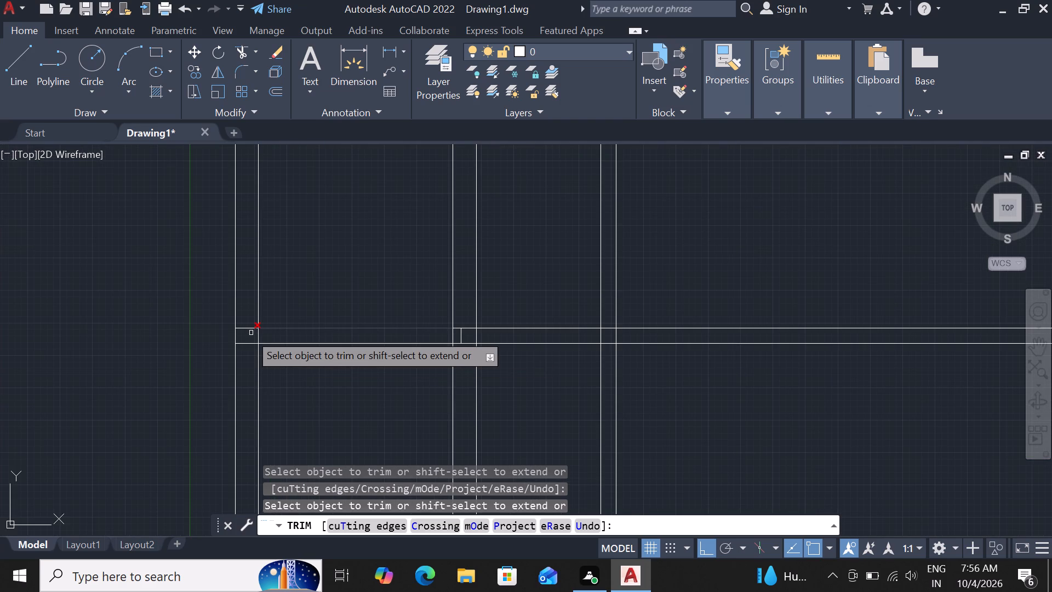
left_click_drag(259, 255, 258, 264)
left_click(235, 439)
left_click_drag(239, 414, 261, 403)
left_click(417, 371)
Trim both lines of the 9" vertical partition between the middle and lower horizontal partitions.
scroll(385, 347, "down", 8)
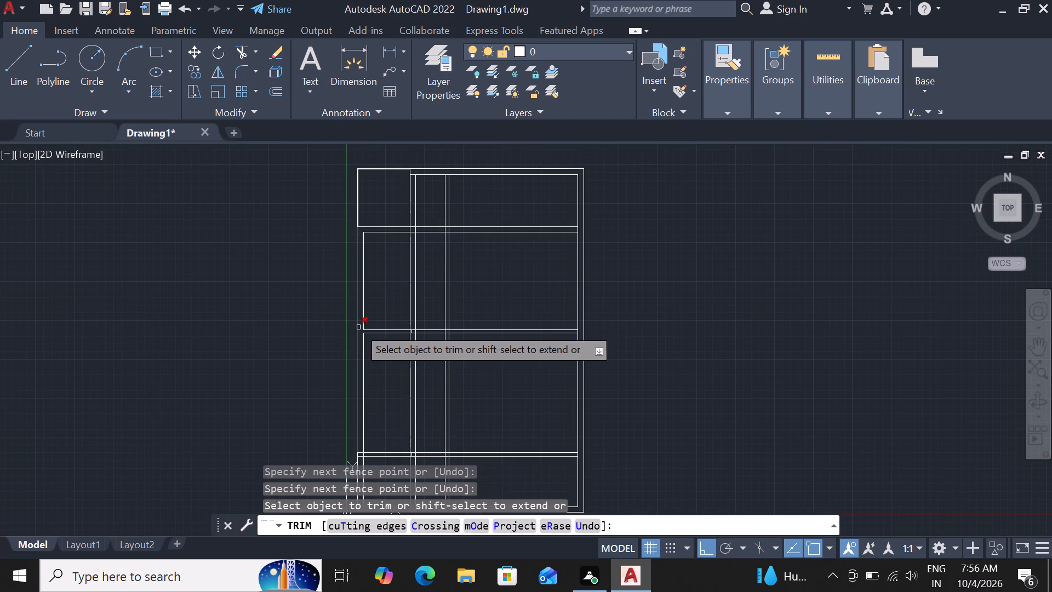
scroll(358, 365, "down", 2)
scroll(362, 402, "up", 4)
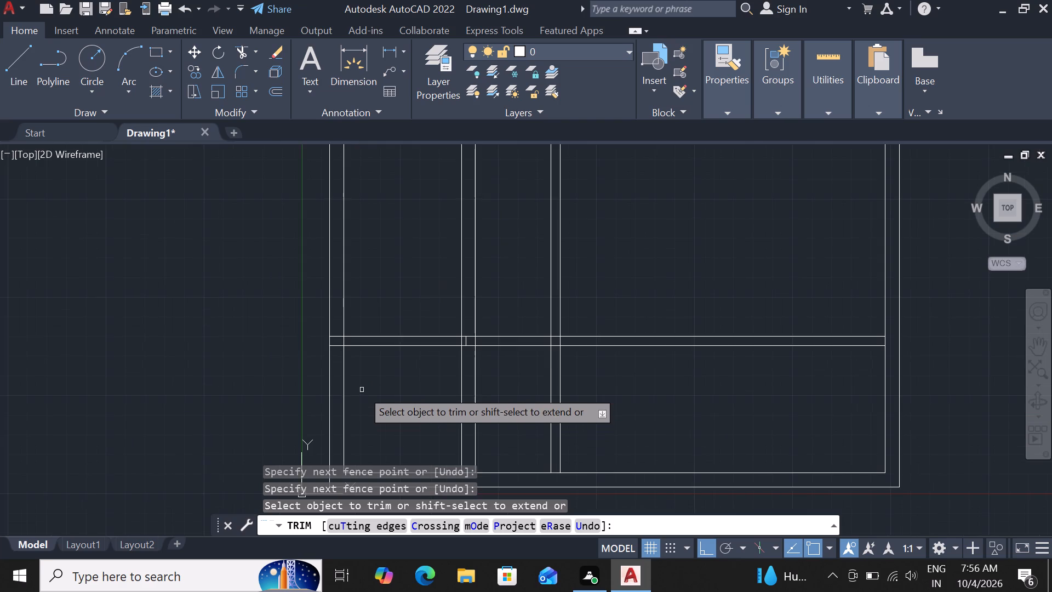
scroll(359, 388, "up", 4)
scroll(356, 382, "down", 4)
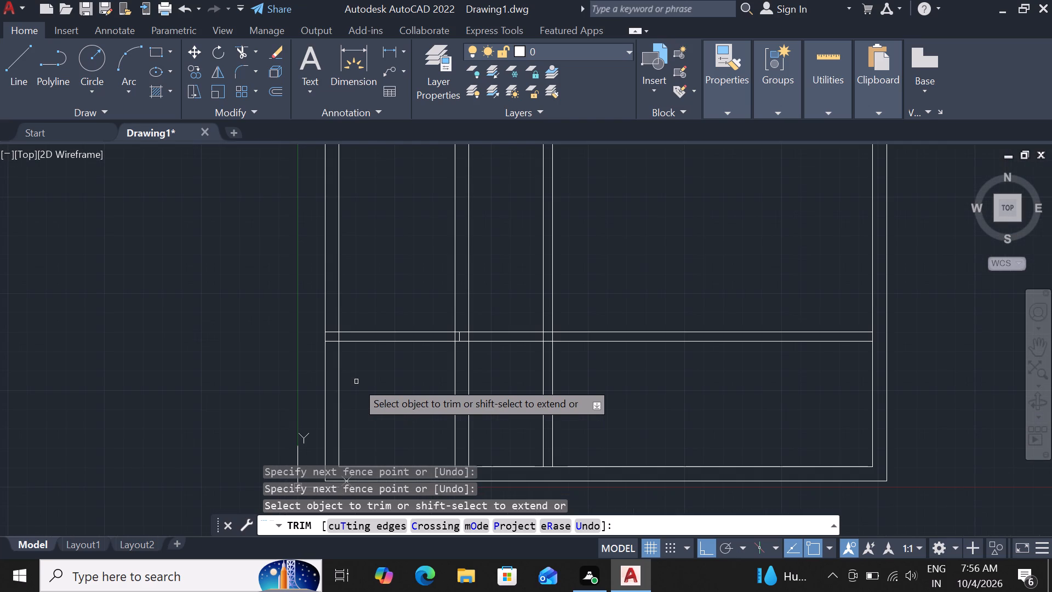
scroll(356, 382, "down", 3)
scroll(358, 384, "up", 2)
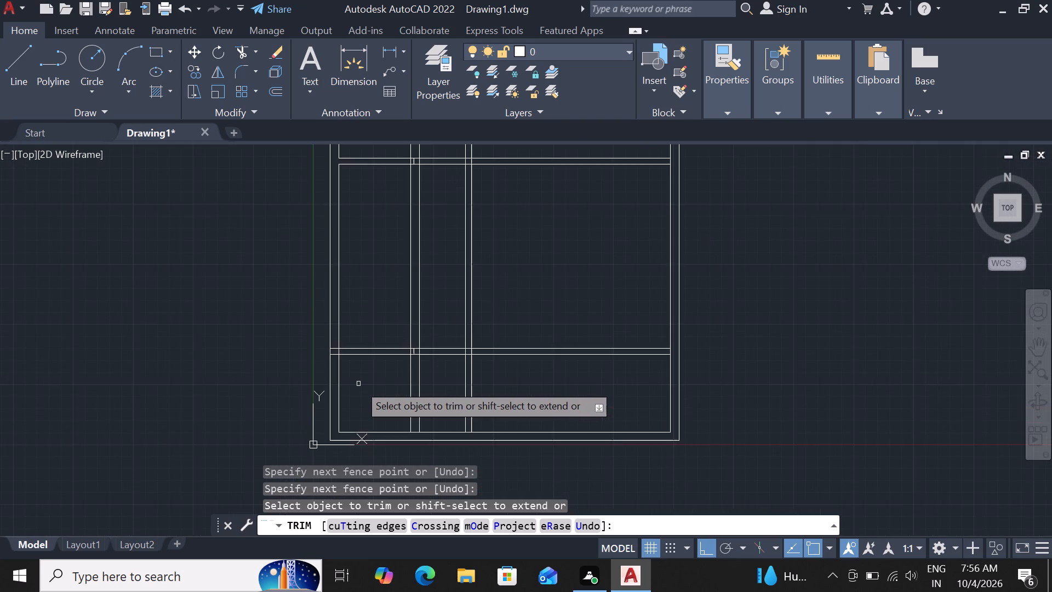
scroll(358, 384, "up", 1)
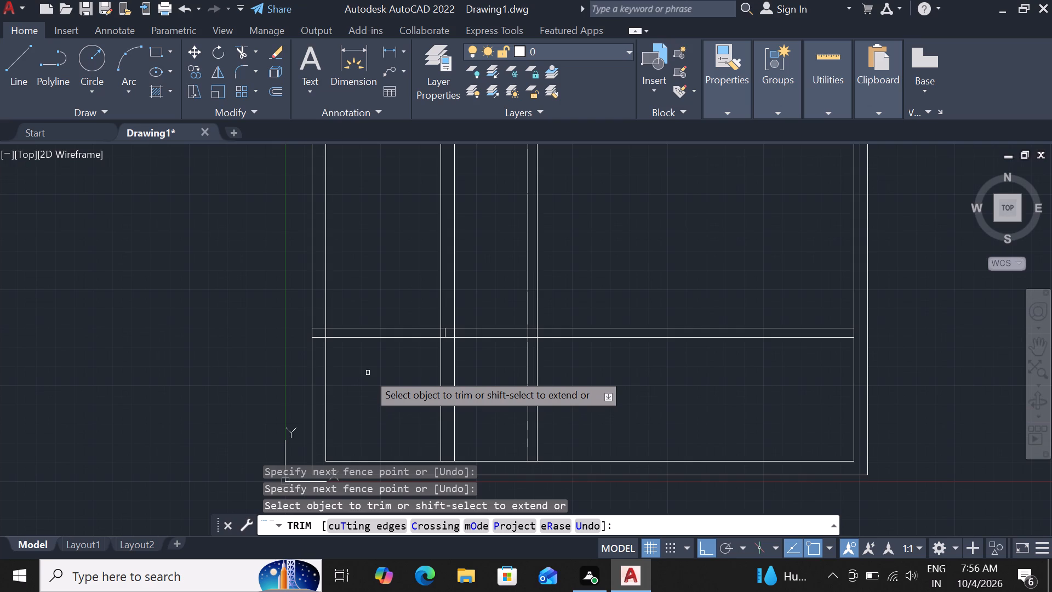
scroll(371, 372, "down", 2)
left_click(386, 323)
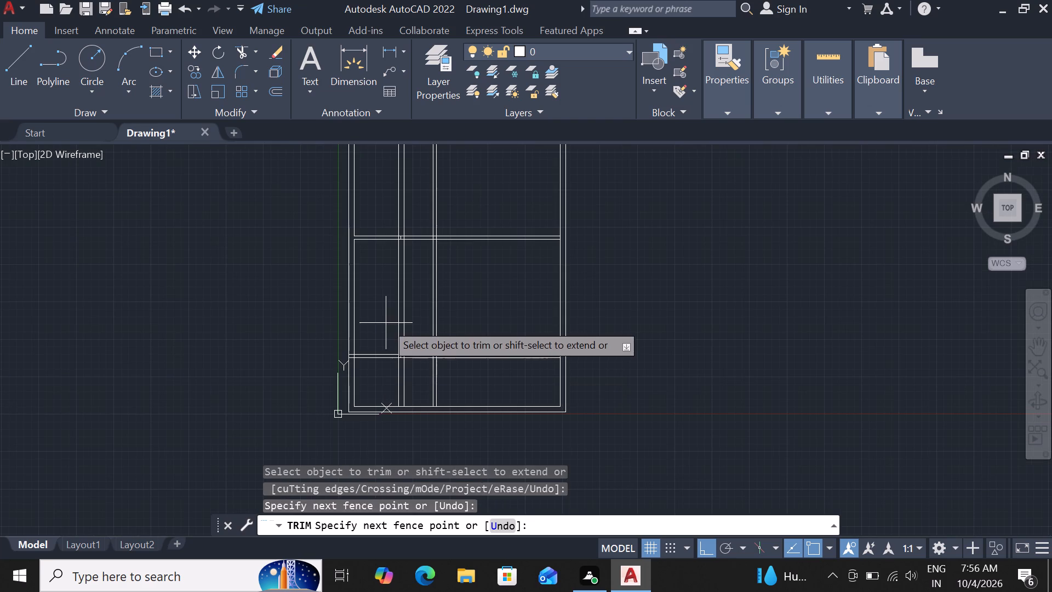
left_click(408, 305)
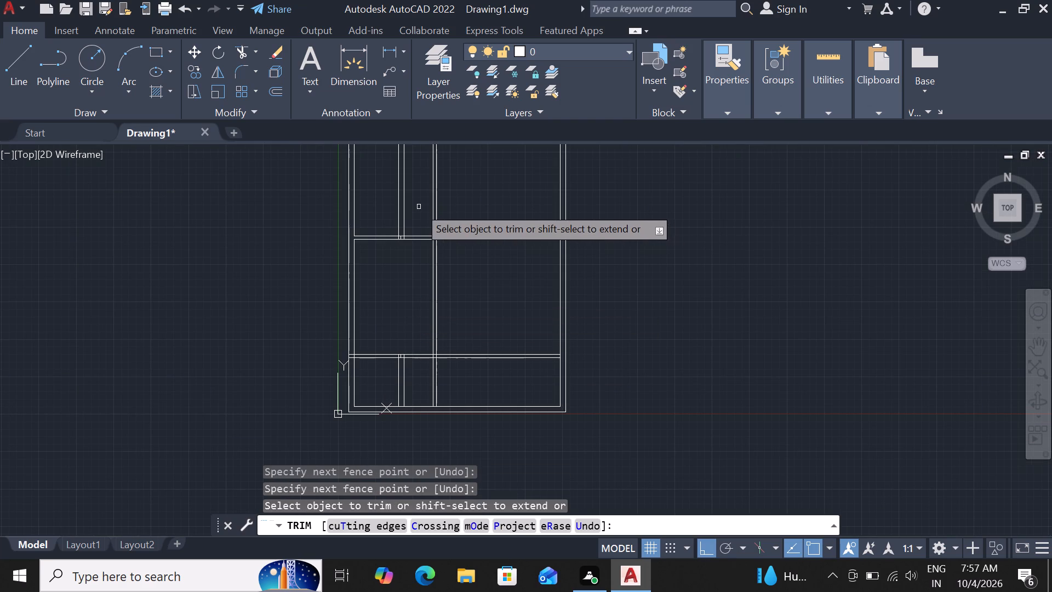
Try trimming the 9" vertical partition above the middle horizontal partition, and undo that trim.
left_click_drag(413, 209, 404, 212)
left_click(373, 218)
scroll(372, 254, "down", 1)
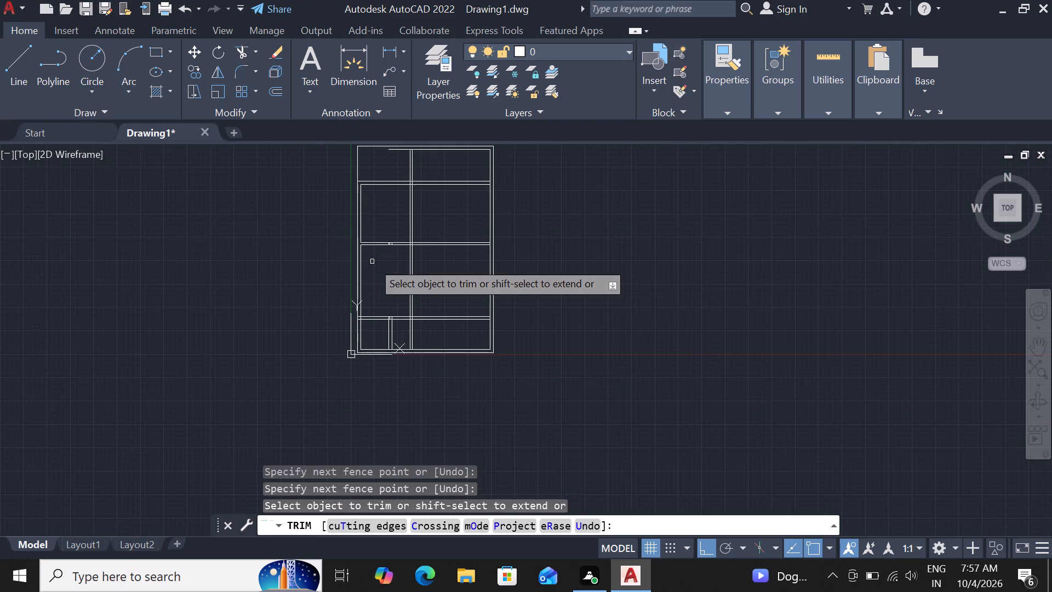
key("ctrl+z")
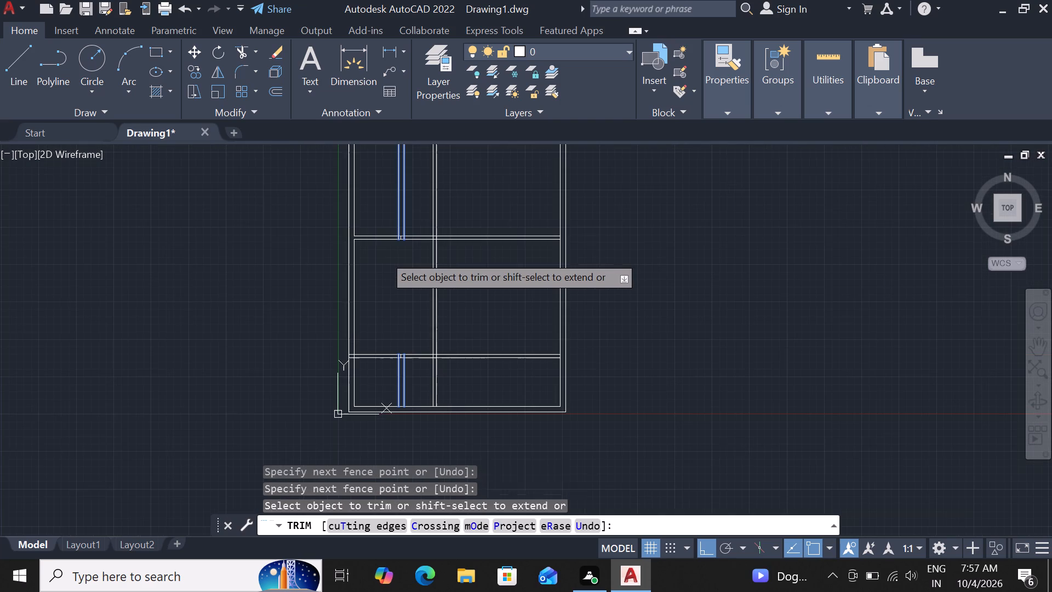
Trim both lines of the 9" vertical partition between the upper and middle horizontal partitions.
scroll(384, 255, "down", 2)
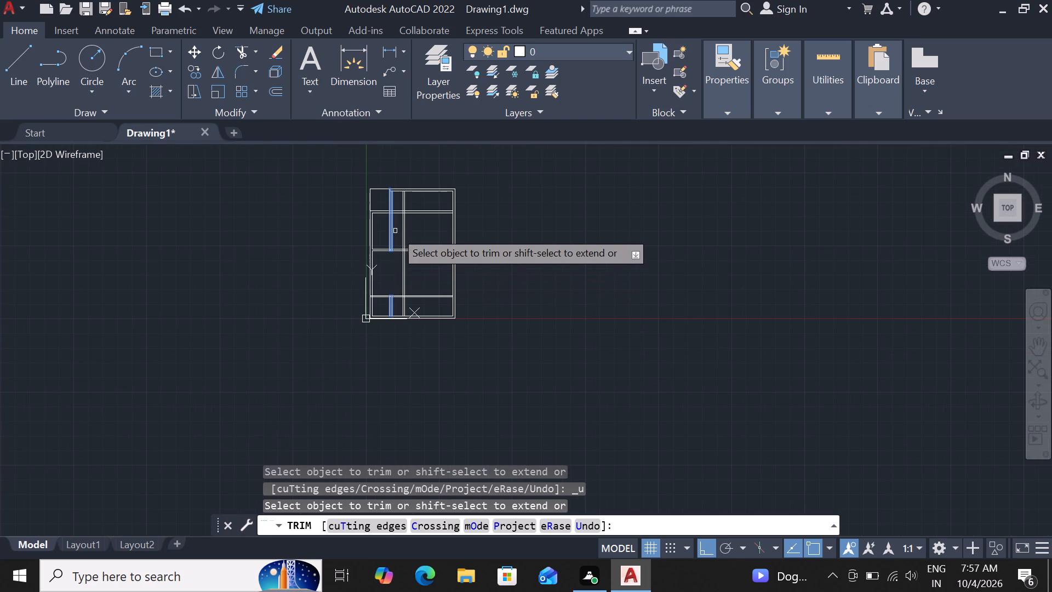
scroll(395, 231, "up", 2)
left_click(395, 231)
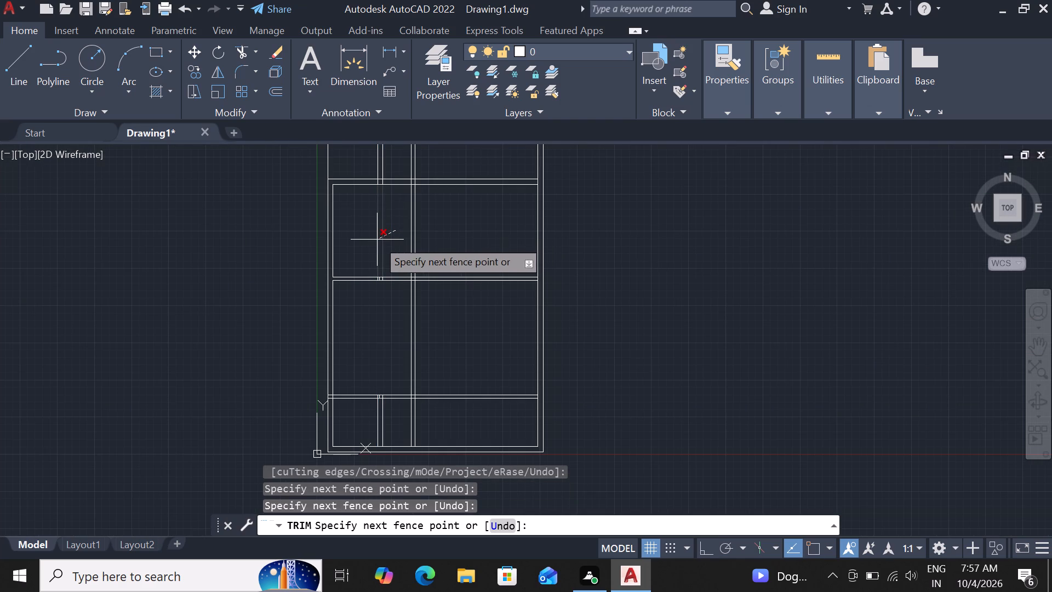
left_click(377, 240)
Trim the overlapping lines where the 9" and 6" vertical partitions meet the upper horizontal partition.
scroll(383, 161, "up", 3)
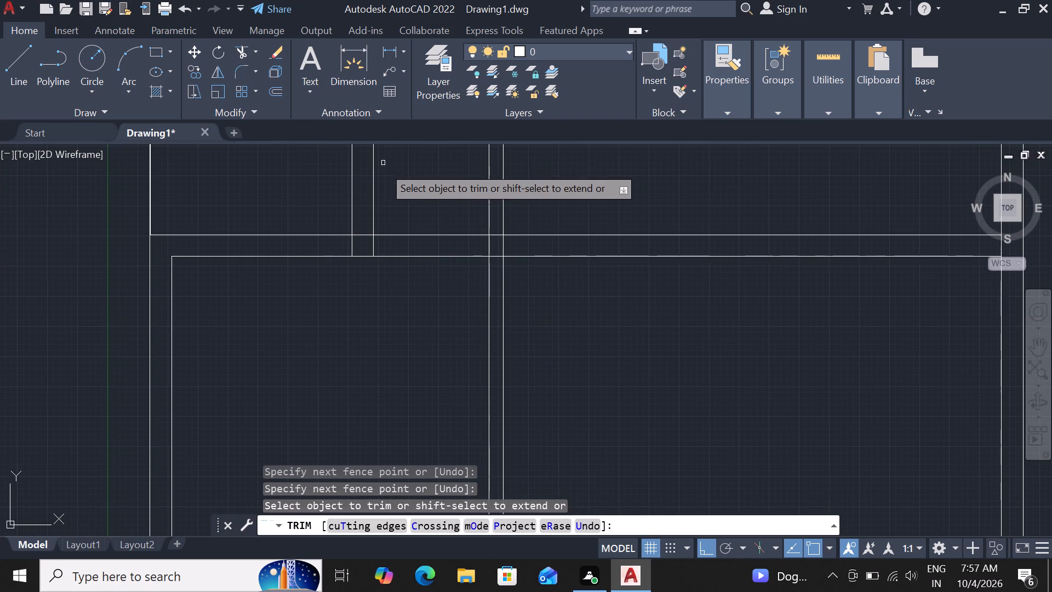
left_click(340, 246)
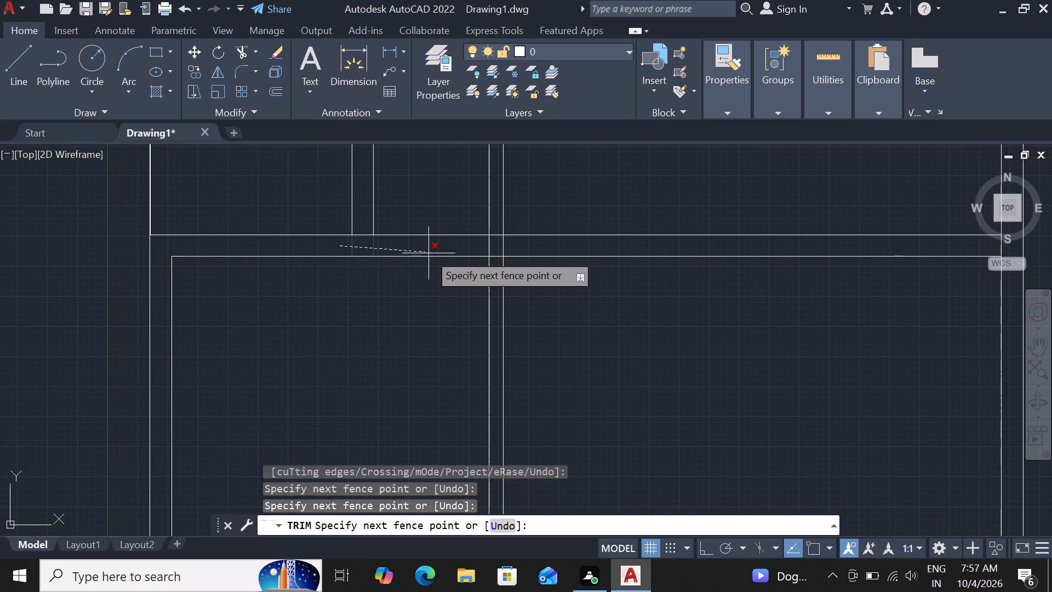
left_click(543, 248)
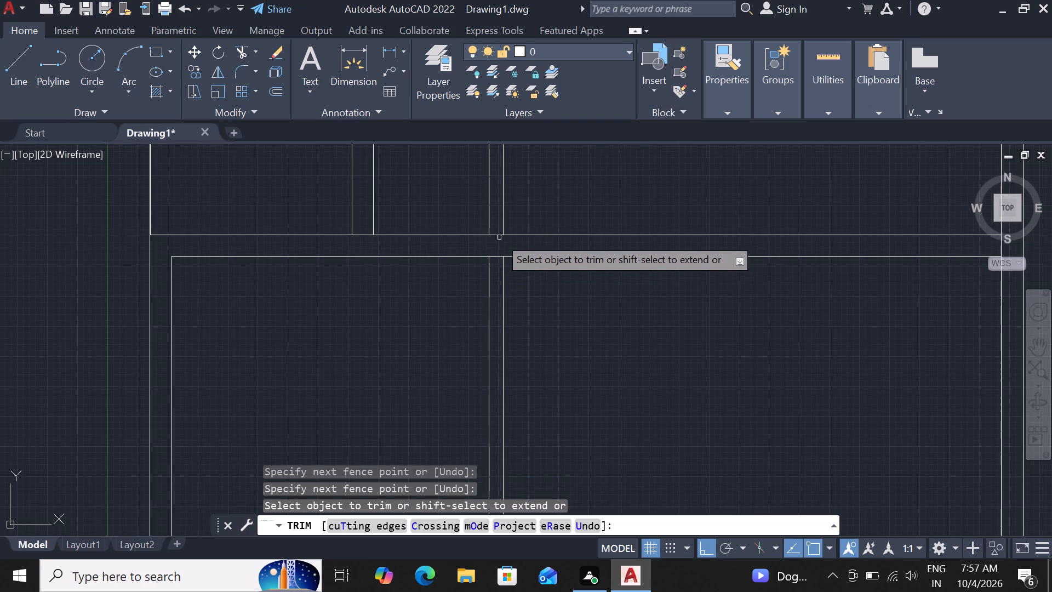
left_click(497, 234)
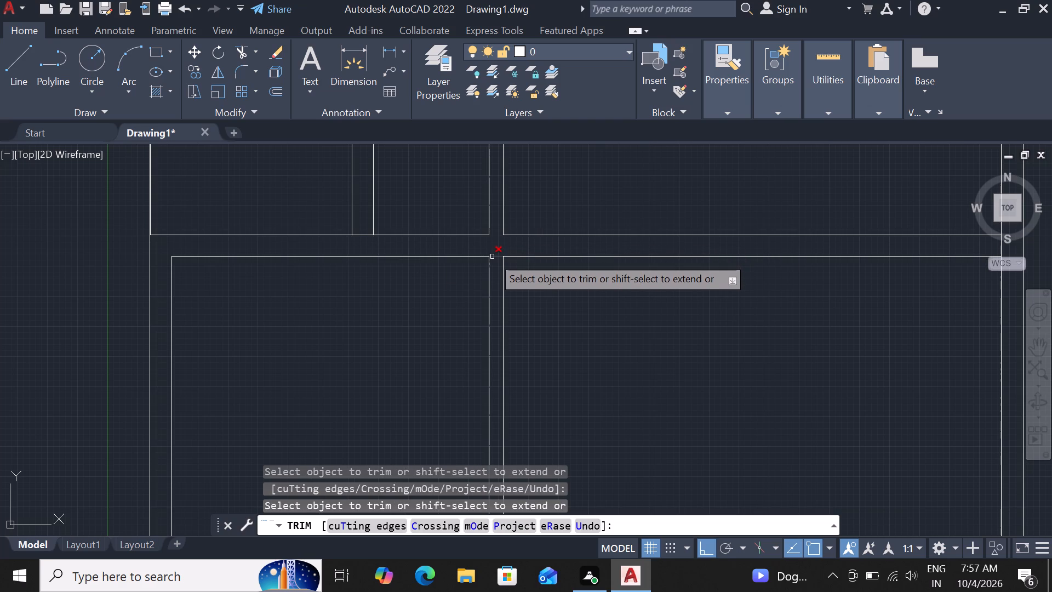
left_click(492, 257)
scroll(495, 295, "down", 1)
scroll(410, 248, "up", 1)
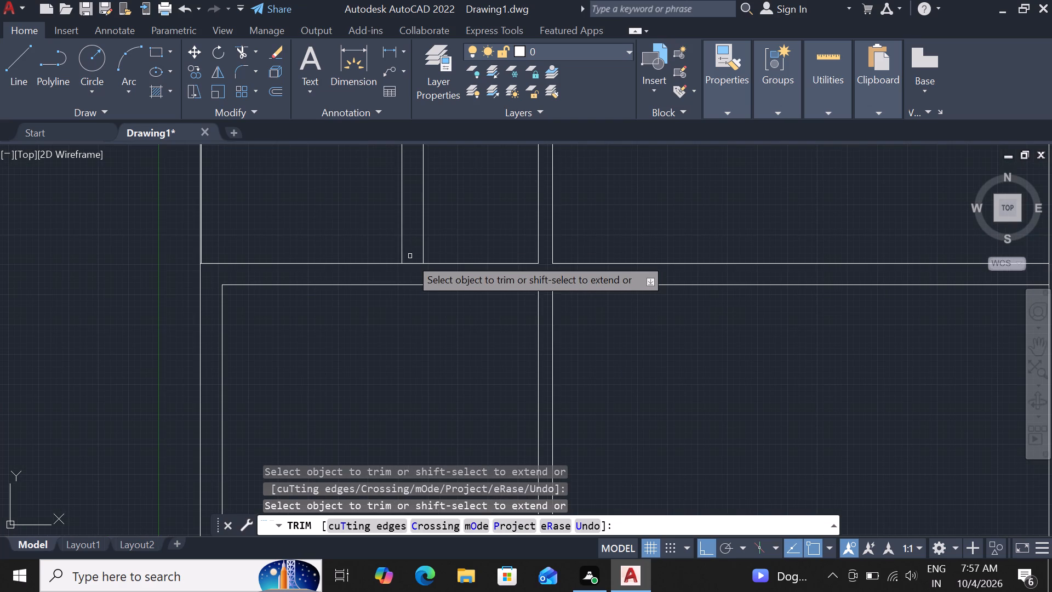
left_click(410, 263)
Trim the top wall's inner line where the 6" and 9" vertical partitions join it.
scroll(415, 290, "down", 2)
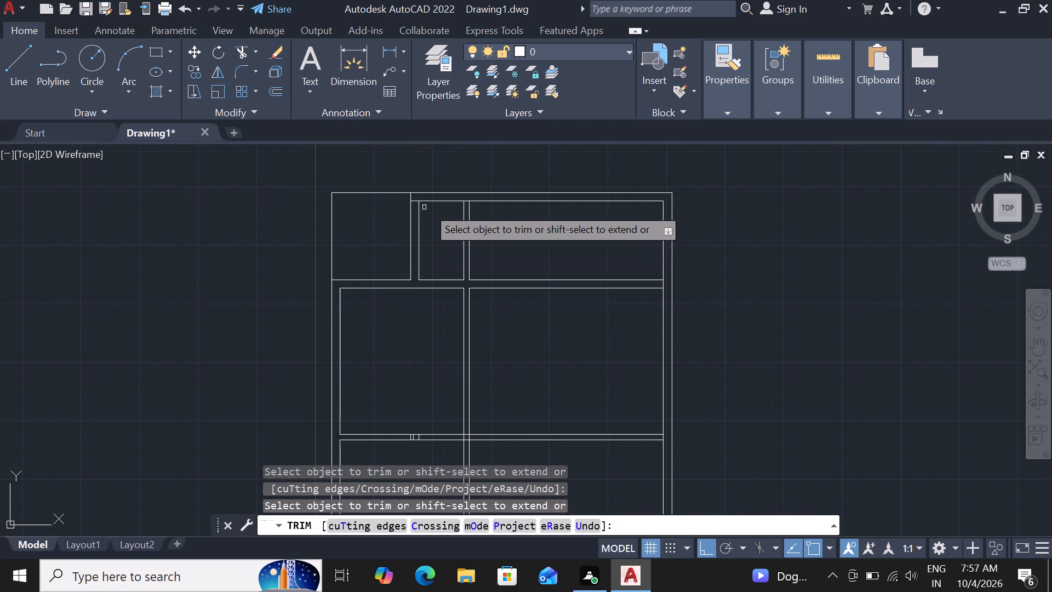
scroll(460, 196, "up", 2)
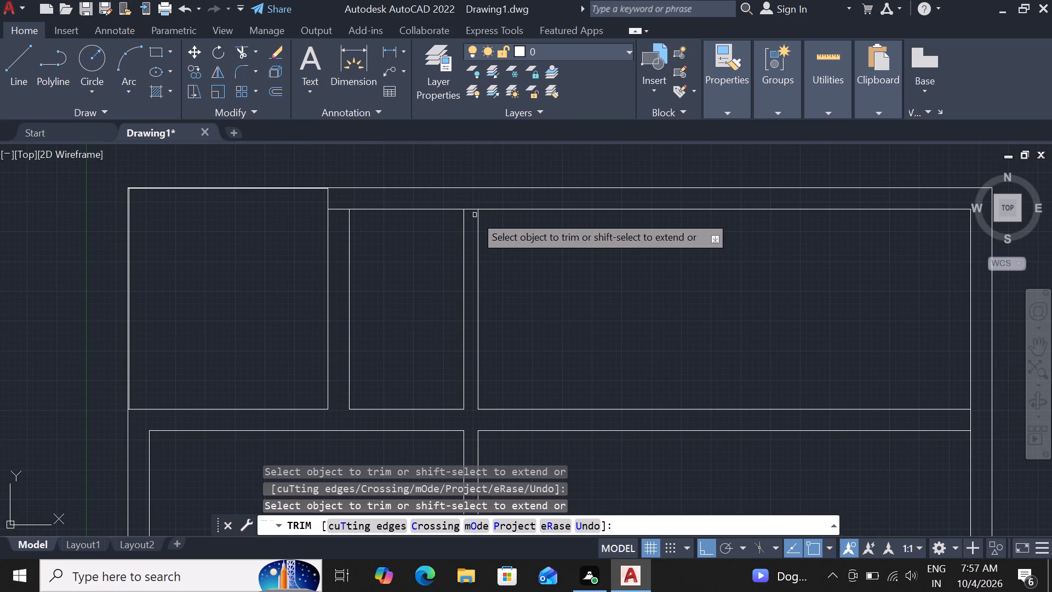
left_click(473, 210)
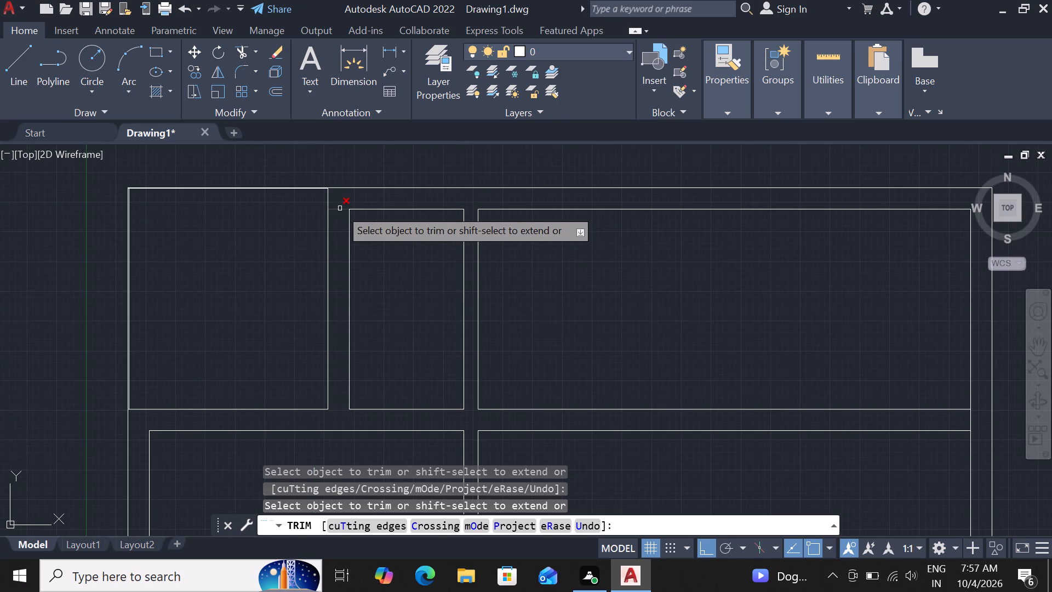
left_click(340, 208)
Extend the 6" vertical partition's right line from the room below up to the upper line of the upper horizontal partition.
scroll(340, 208, "down", 2)
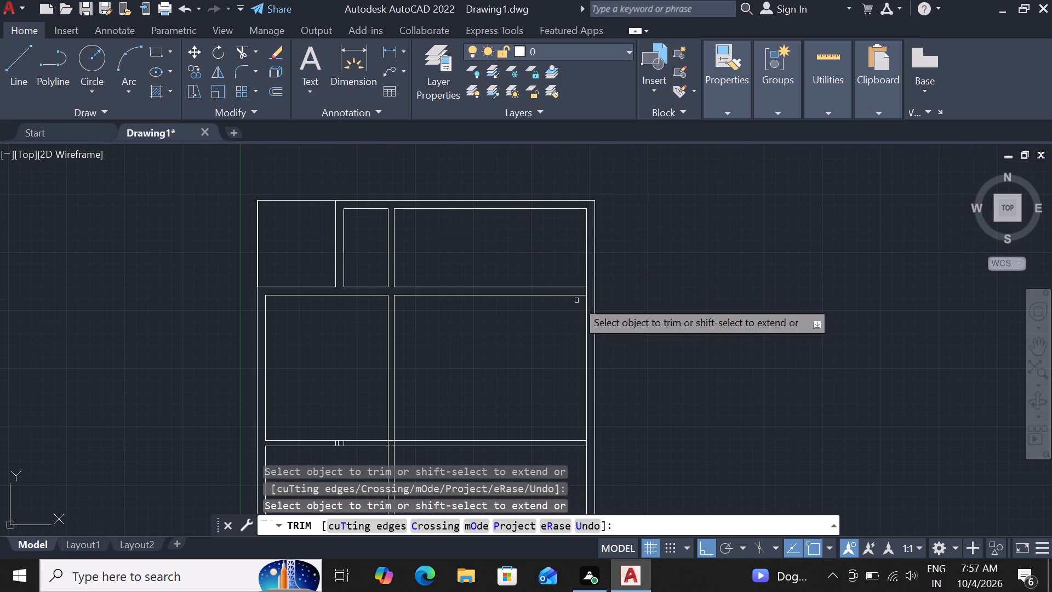
scroll(589, 299, "up", 3)
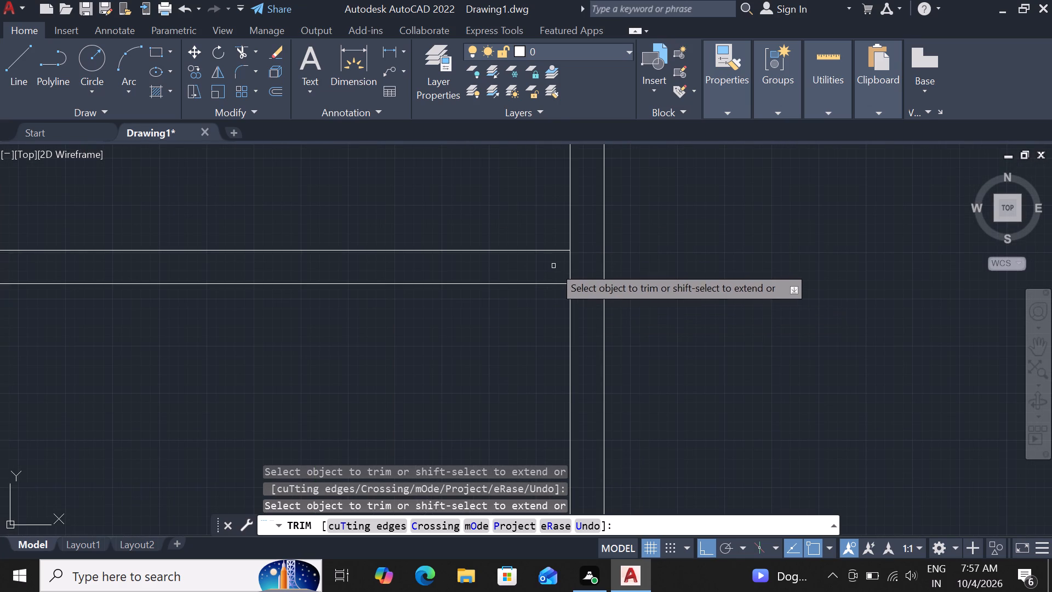
scroll(555, 282, "down", 2)
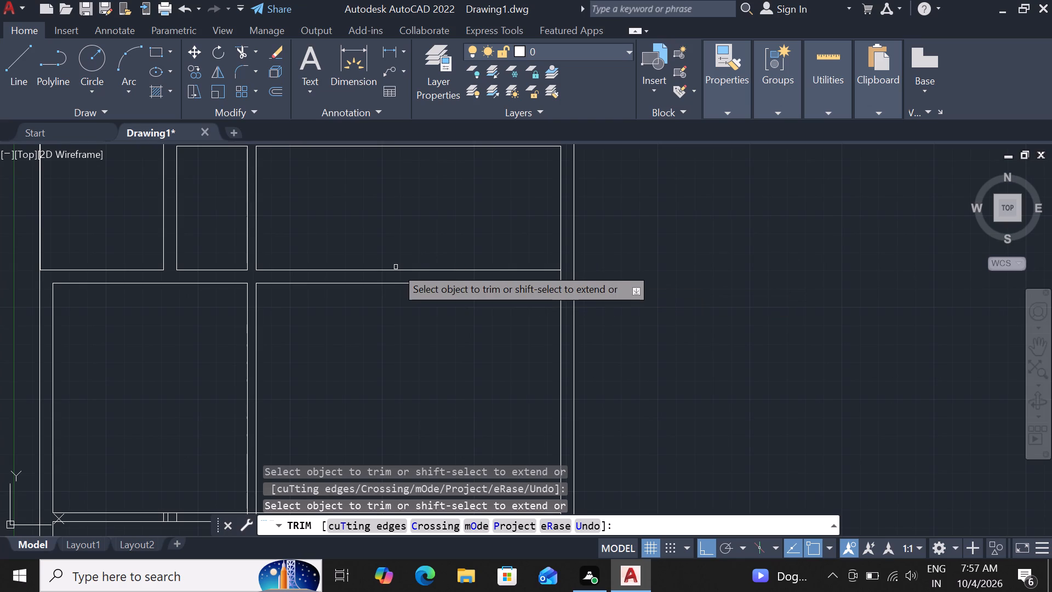
key("Escape")
type("ex")
key("space")
key("space")
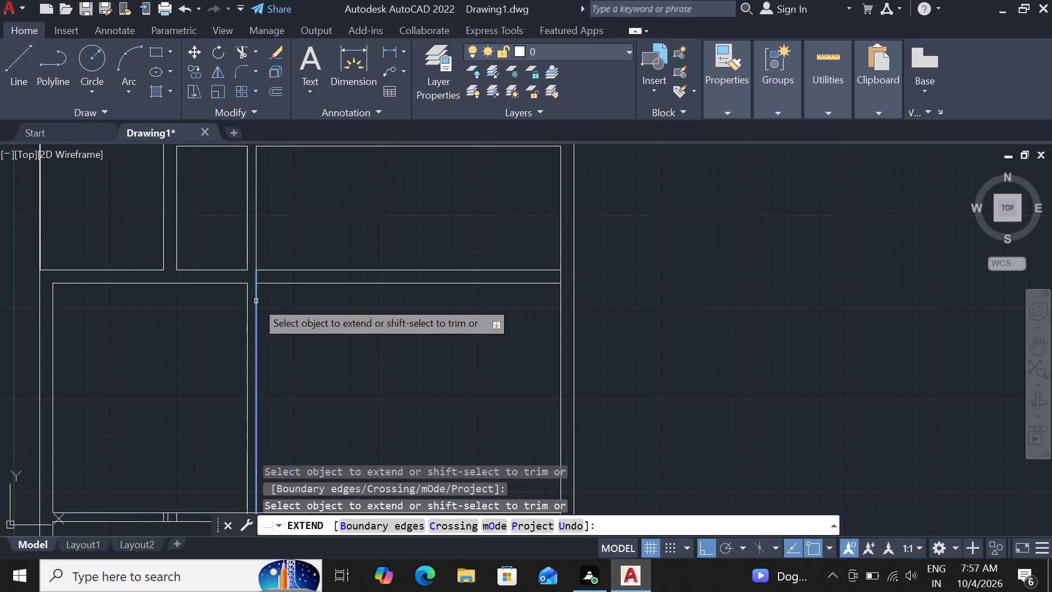
left_click(256, 301)
key("Escape")
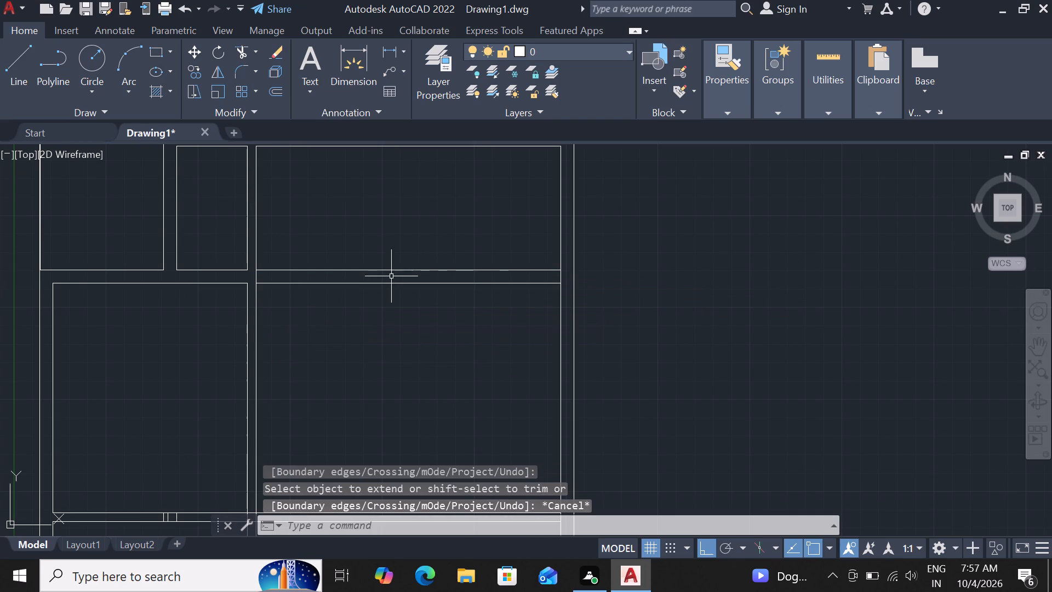
Erase both lines of the upper horizontal partition between the 6" vertical partition and the right outer wall.
left_click(400, 272)
key("Delete")
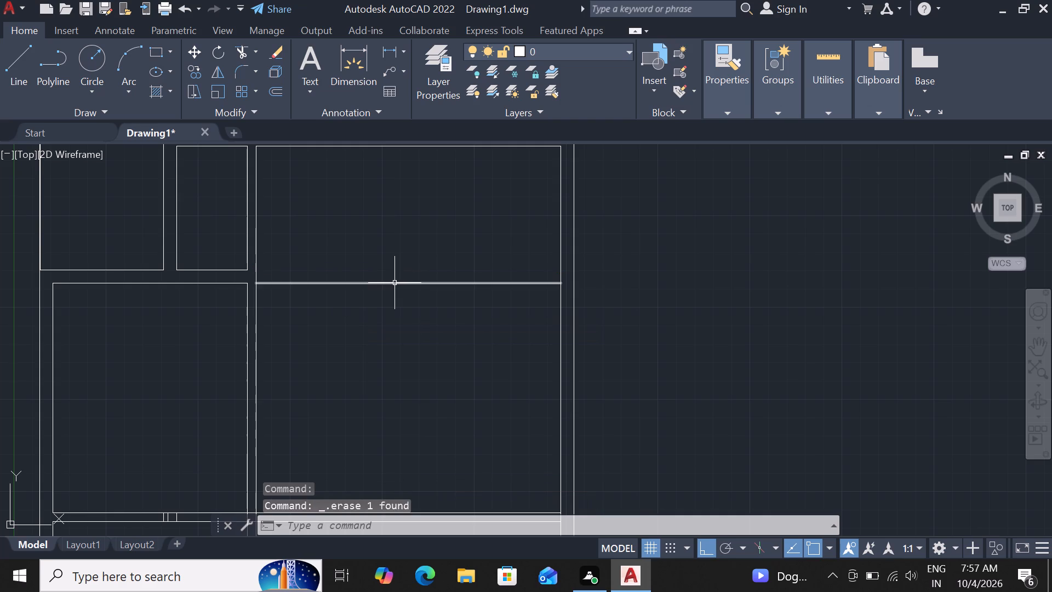
left_click(395, 284)
key("Delete")
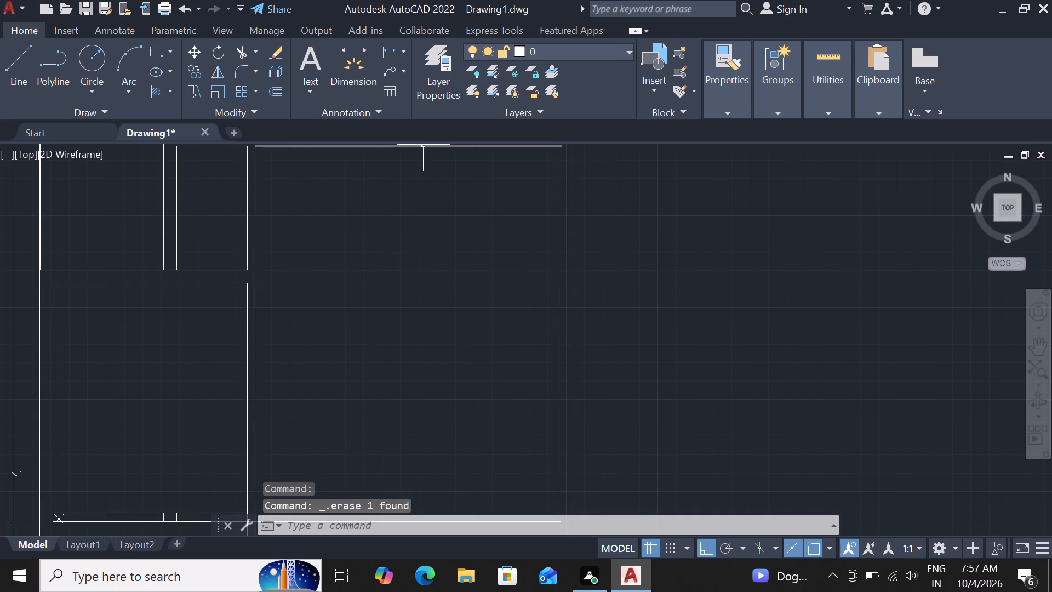
scroll(427, 190, "down", 1)
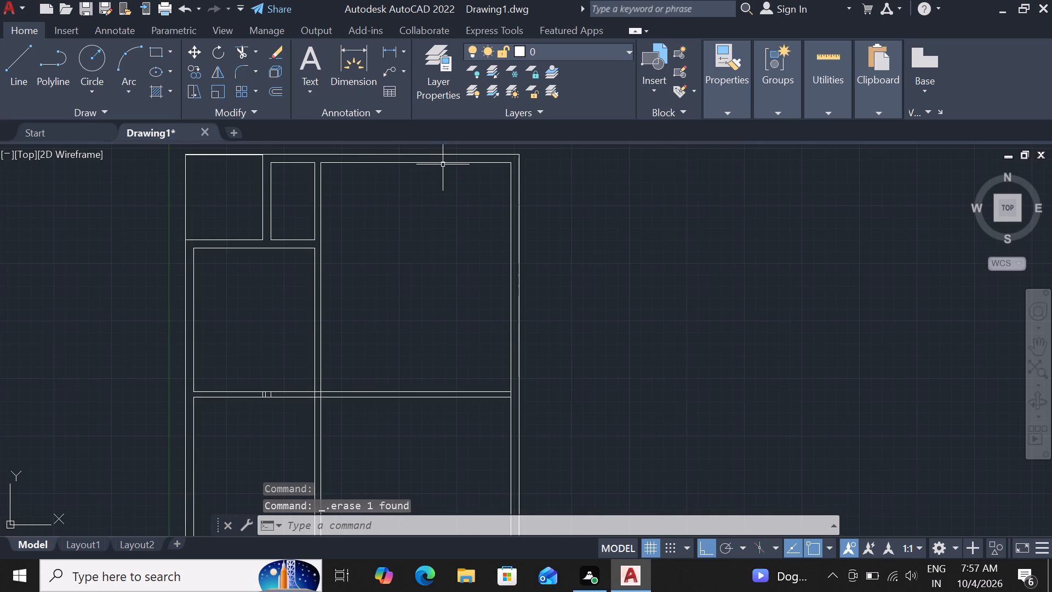
Offset the top wall's inner line 11' downward in the large room beside the 6" vertical partition.
left_click(444, 163)
key("o")
type("f")
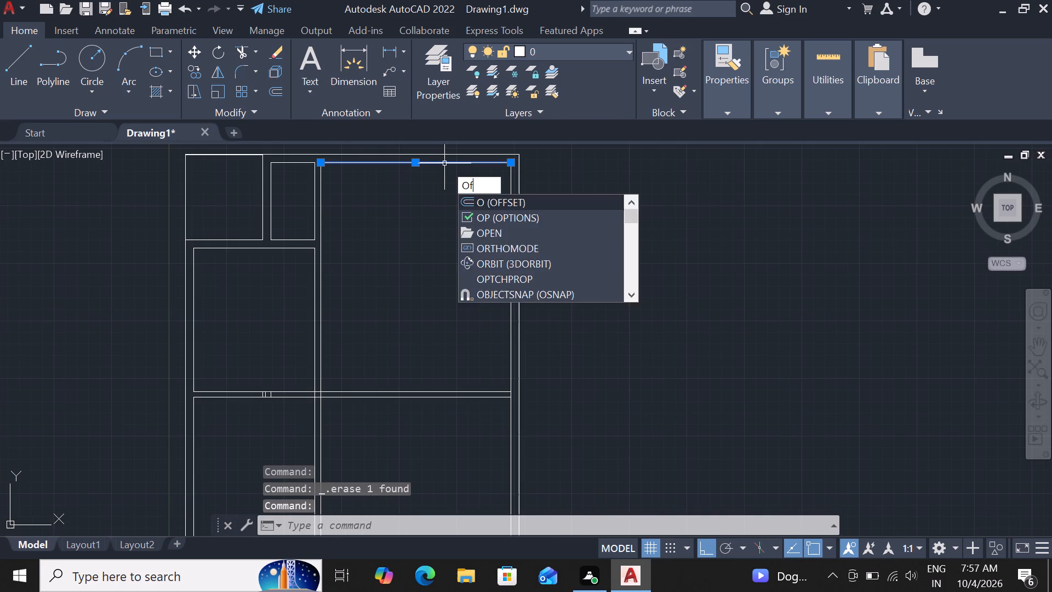
key("space")
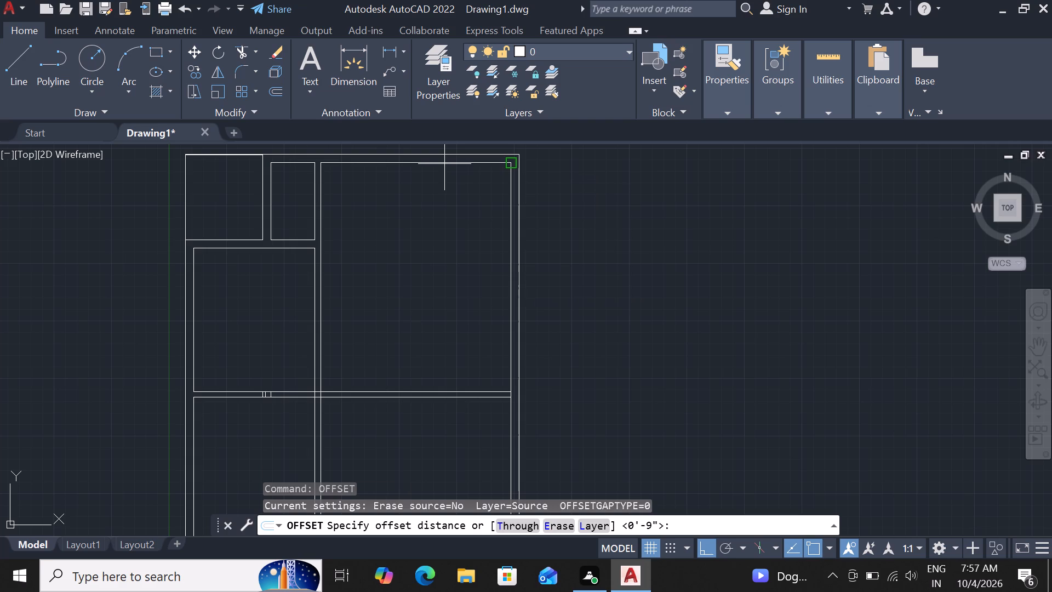
type("13")
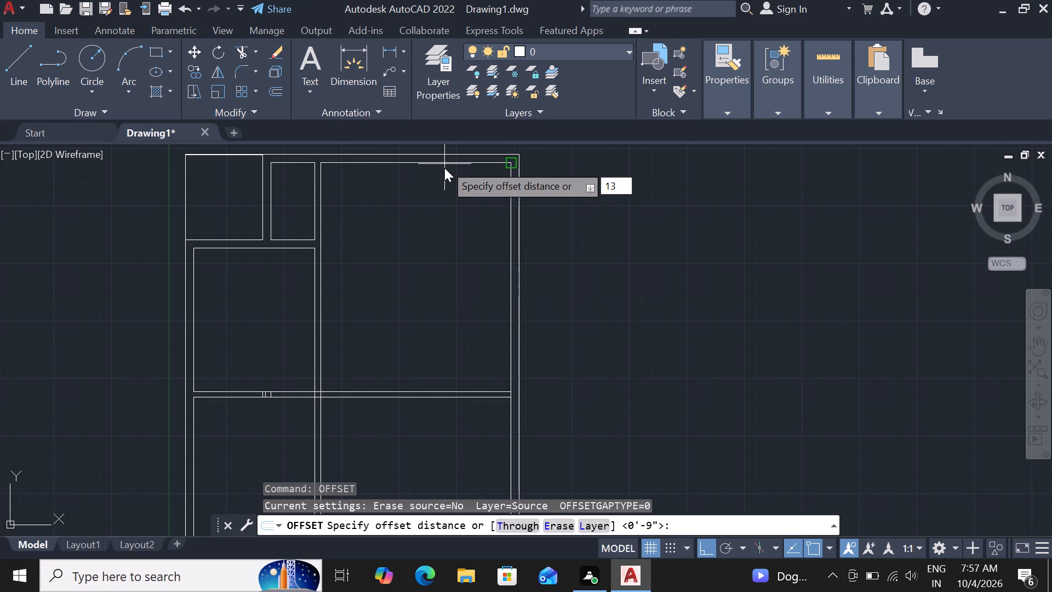
key("BackSpace")
key("BackSpace")
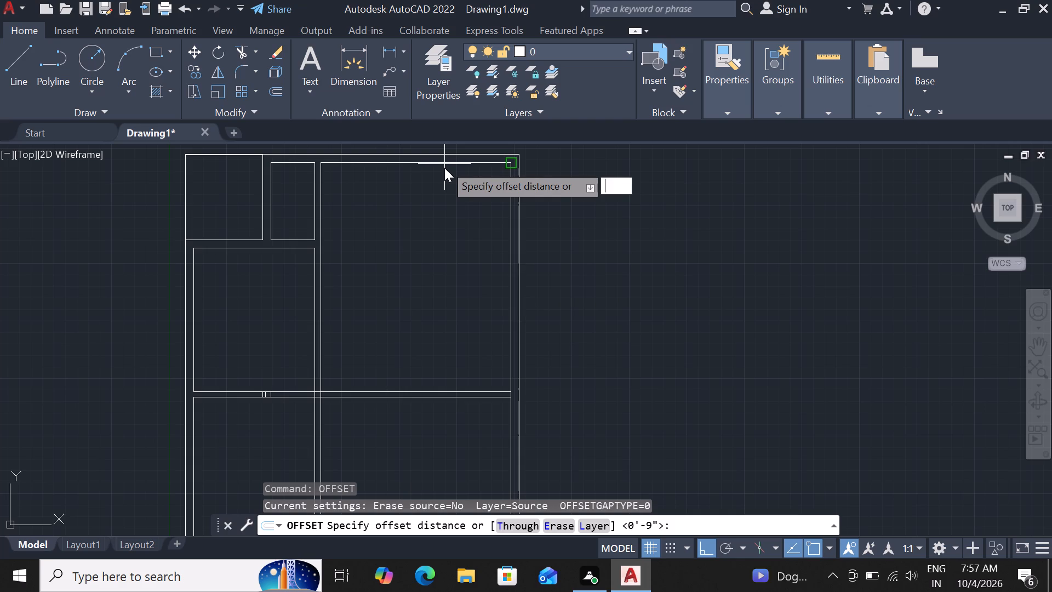
type("11'")
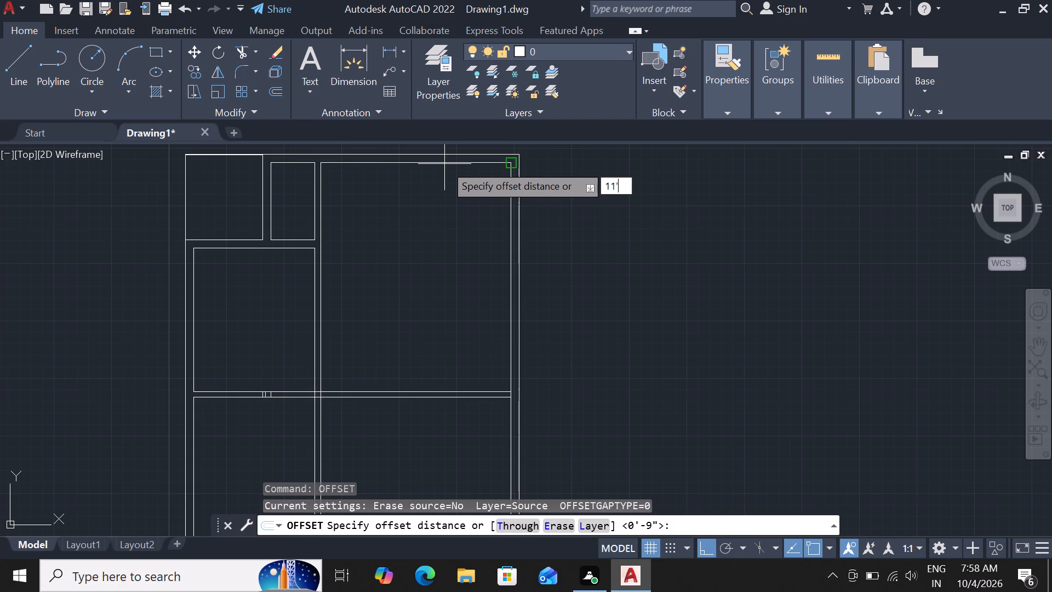
key("Return")
left_click(434, 200)
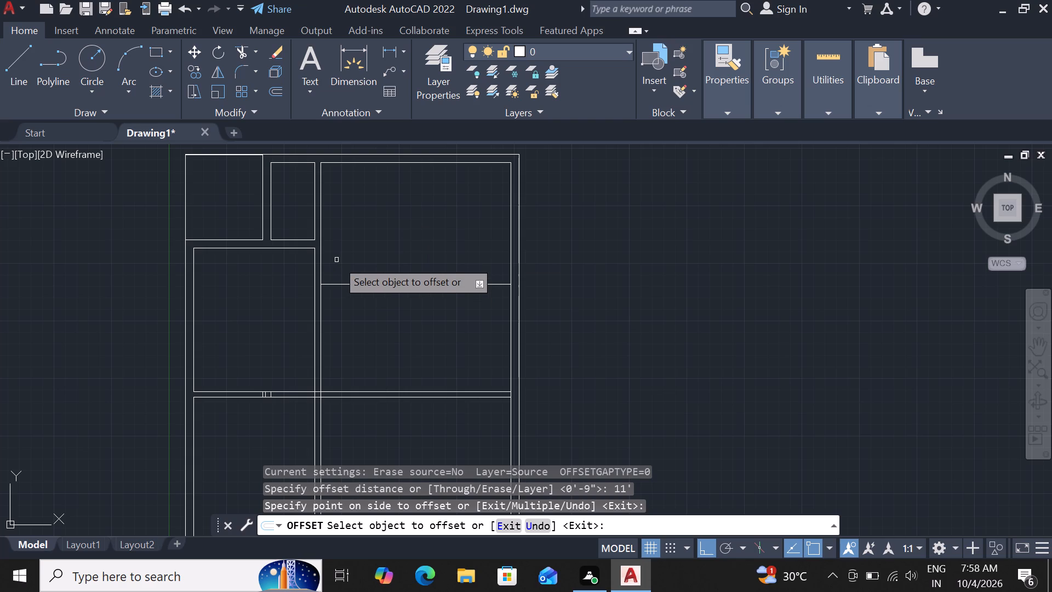
key("Escape")
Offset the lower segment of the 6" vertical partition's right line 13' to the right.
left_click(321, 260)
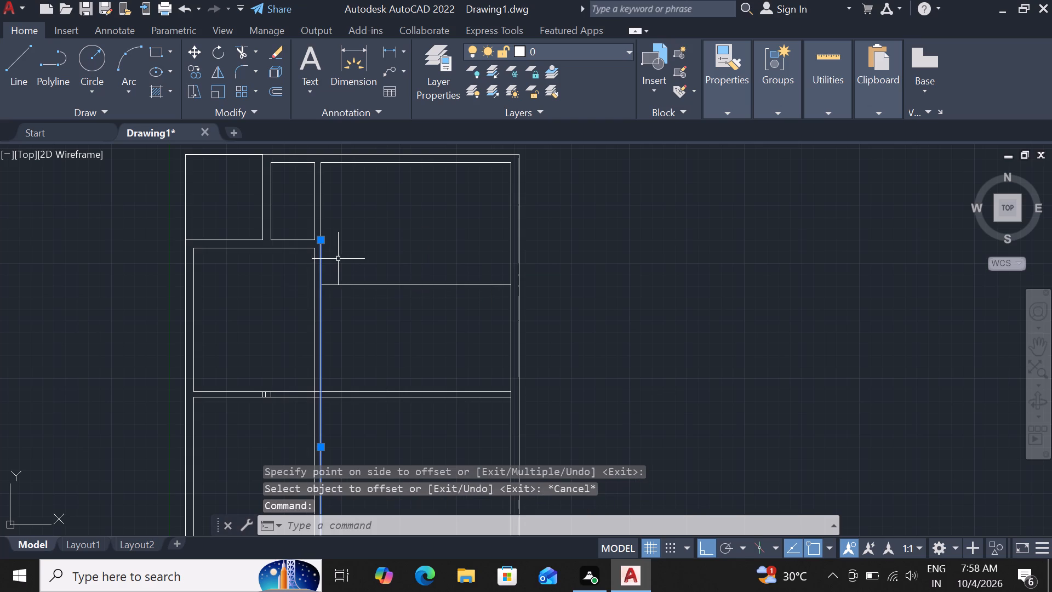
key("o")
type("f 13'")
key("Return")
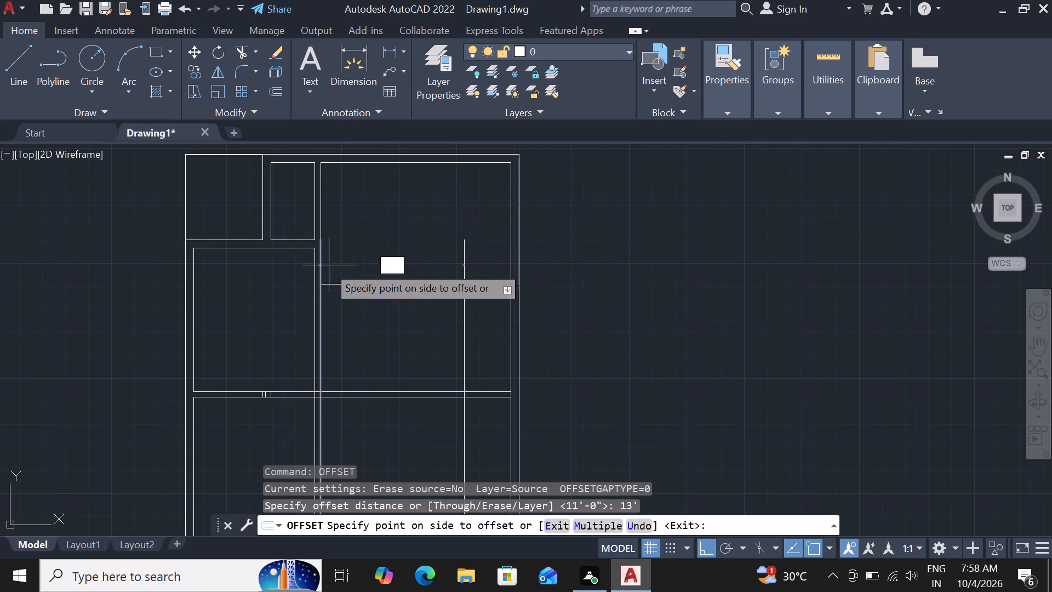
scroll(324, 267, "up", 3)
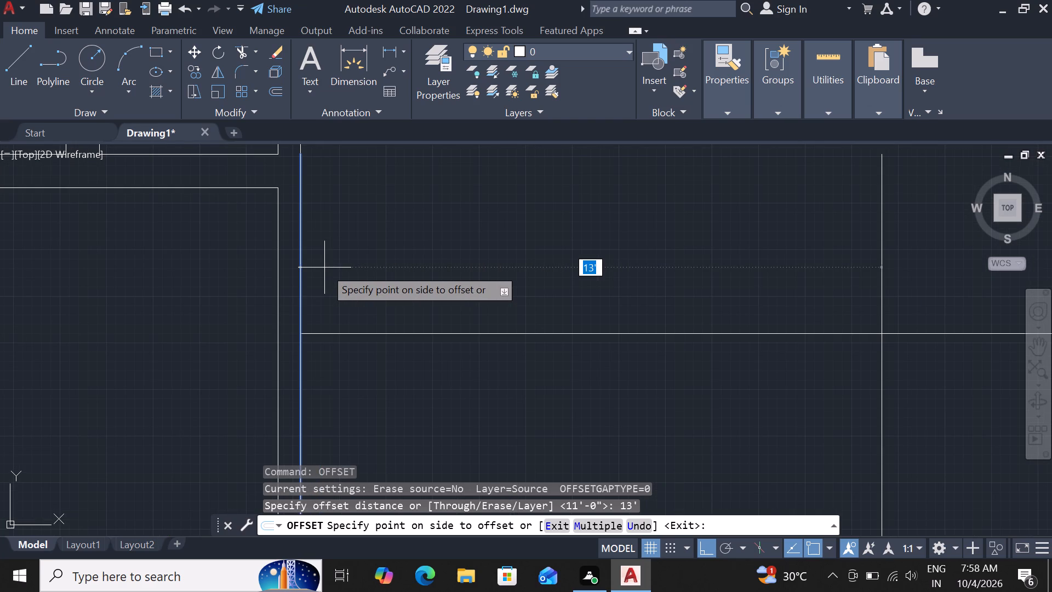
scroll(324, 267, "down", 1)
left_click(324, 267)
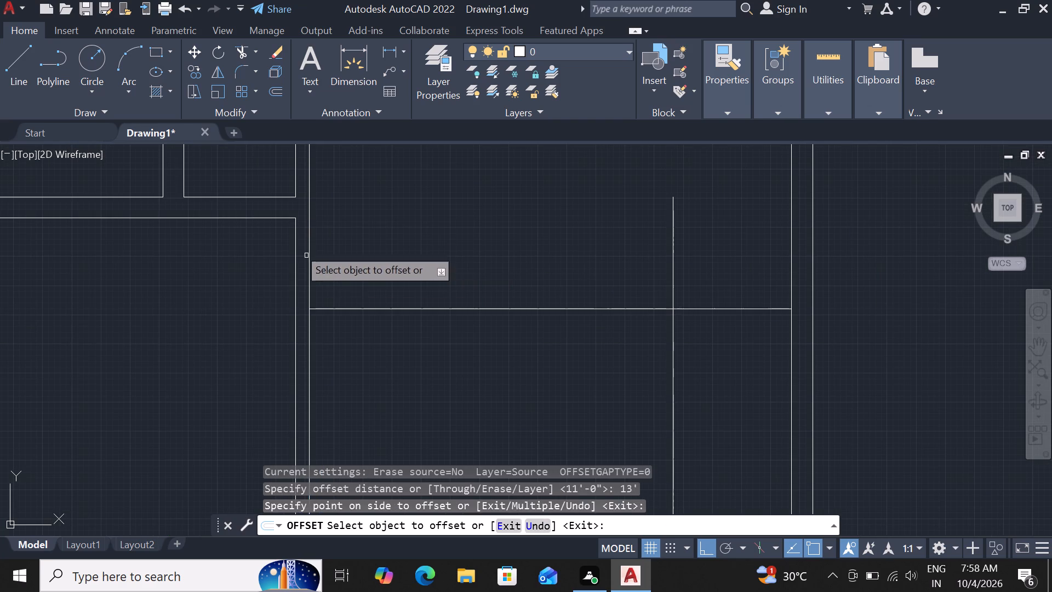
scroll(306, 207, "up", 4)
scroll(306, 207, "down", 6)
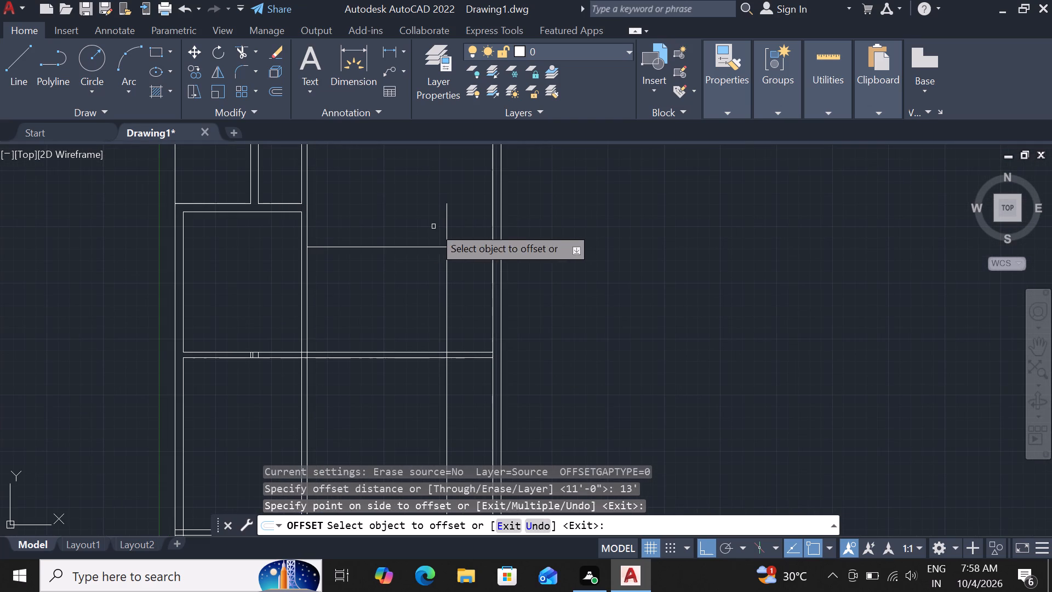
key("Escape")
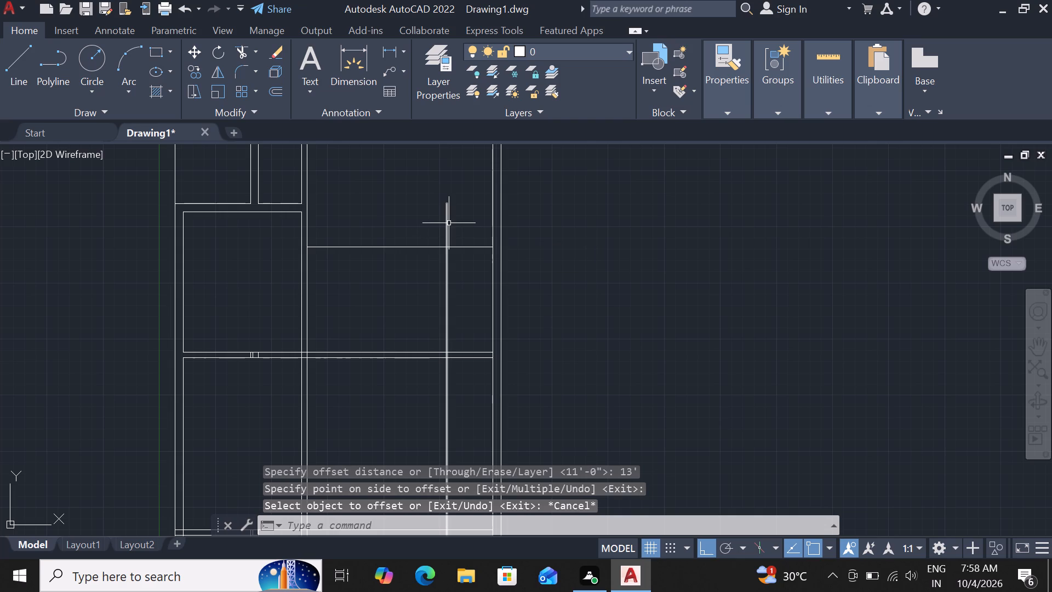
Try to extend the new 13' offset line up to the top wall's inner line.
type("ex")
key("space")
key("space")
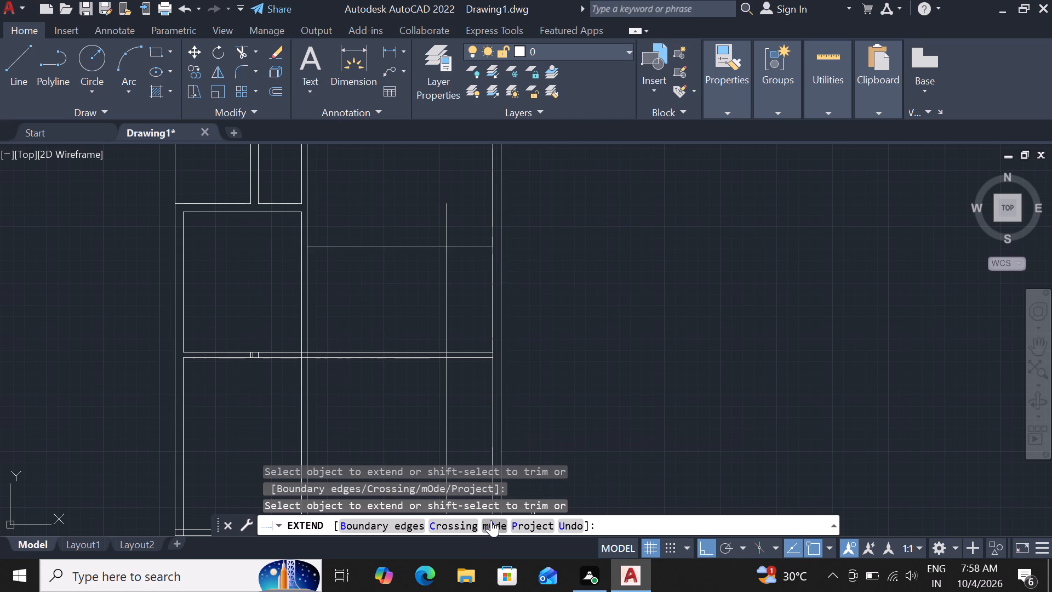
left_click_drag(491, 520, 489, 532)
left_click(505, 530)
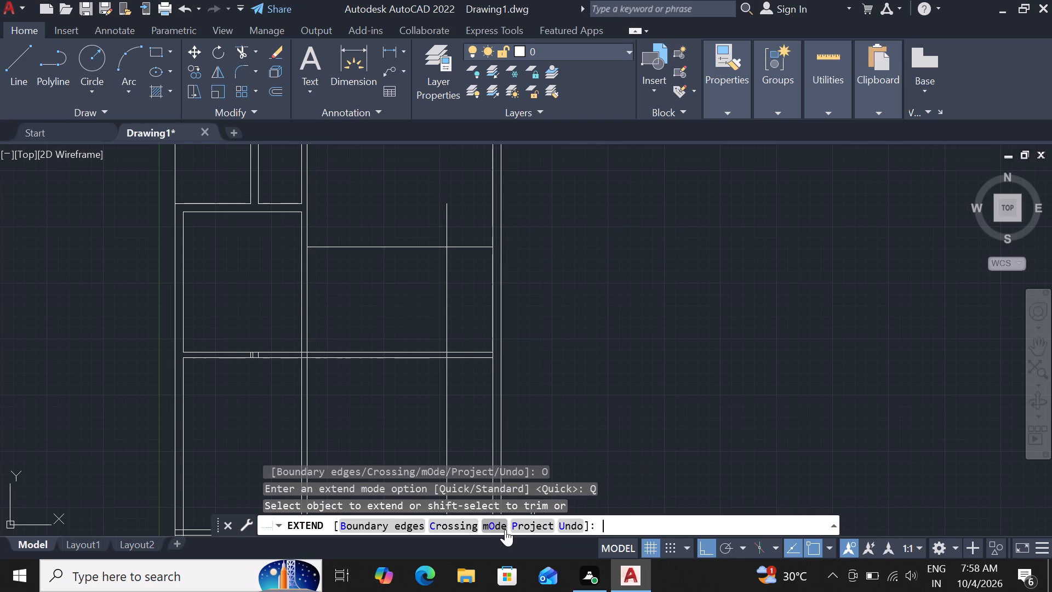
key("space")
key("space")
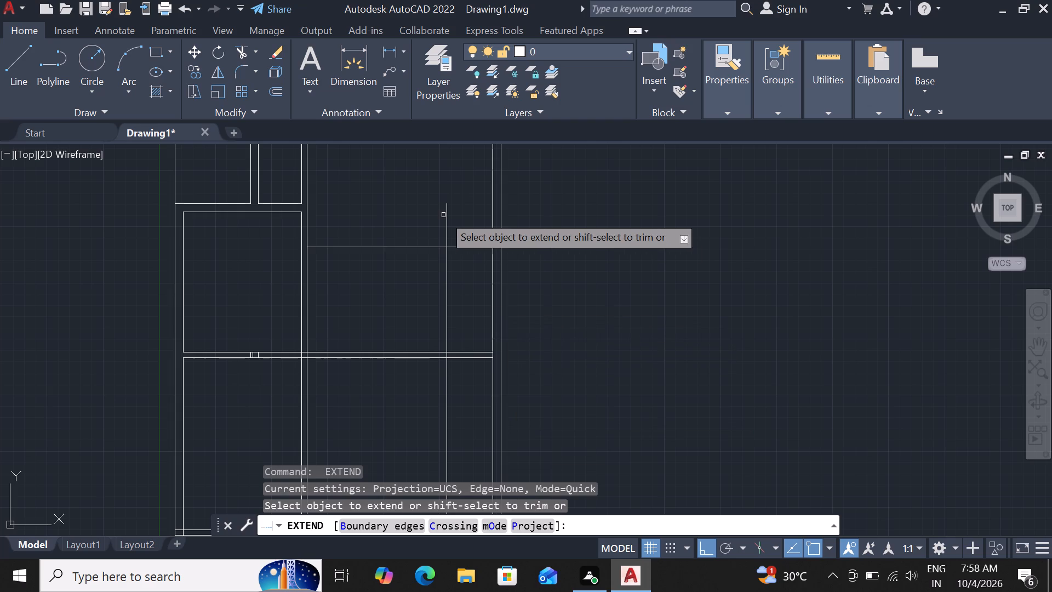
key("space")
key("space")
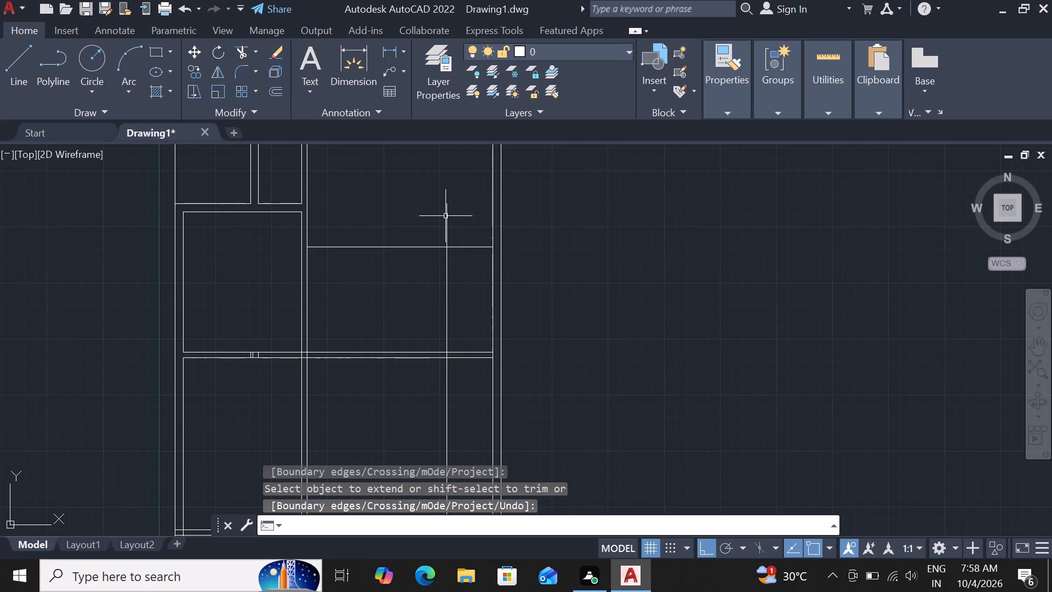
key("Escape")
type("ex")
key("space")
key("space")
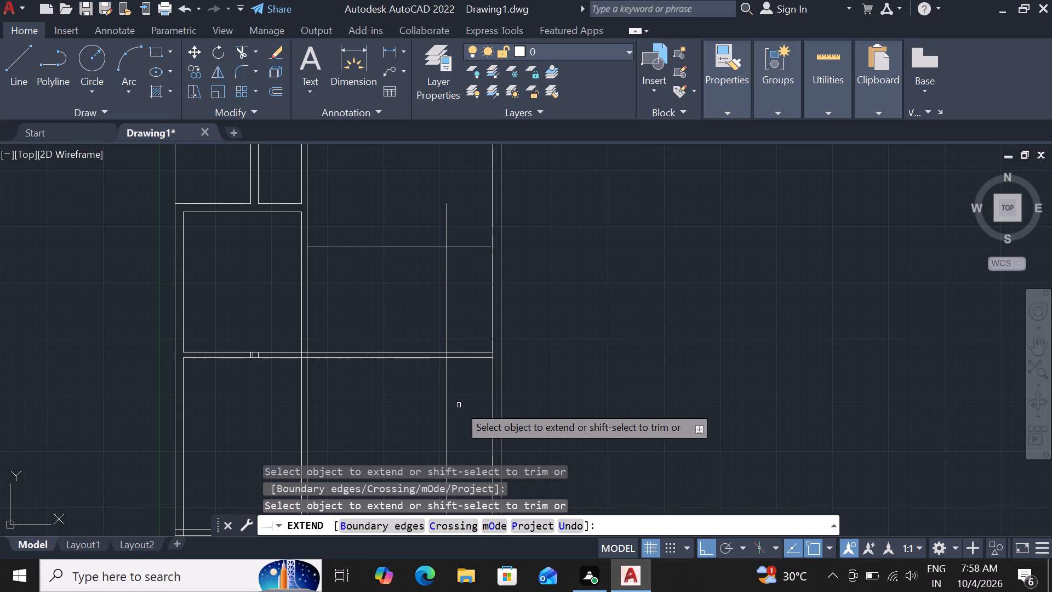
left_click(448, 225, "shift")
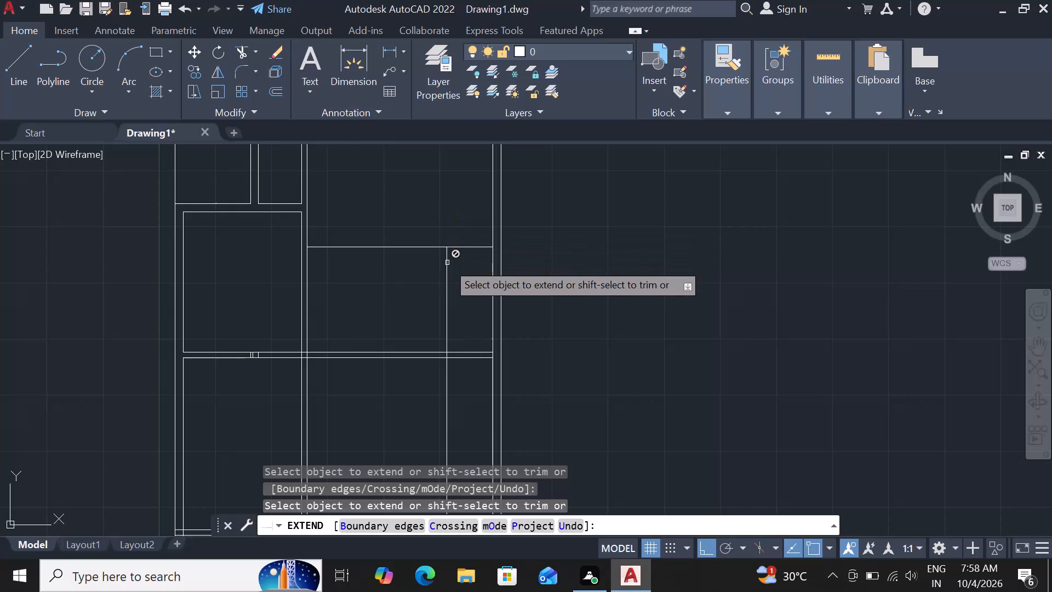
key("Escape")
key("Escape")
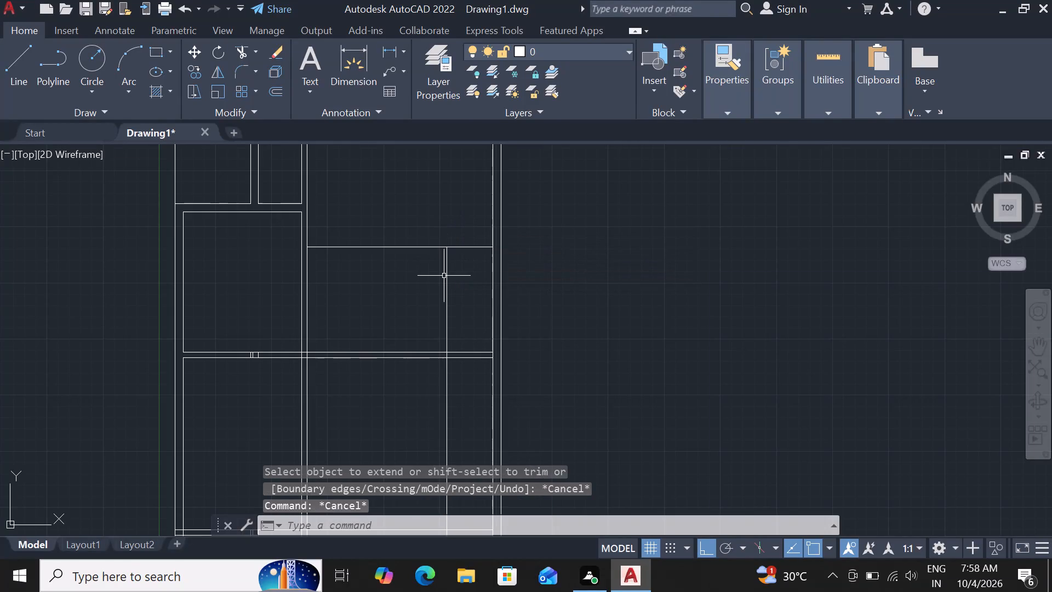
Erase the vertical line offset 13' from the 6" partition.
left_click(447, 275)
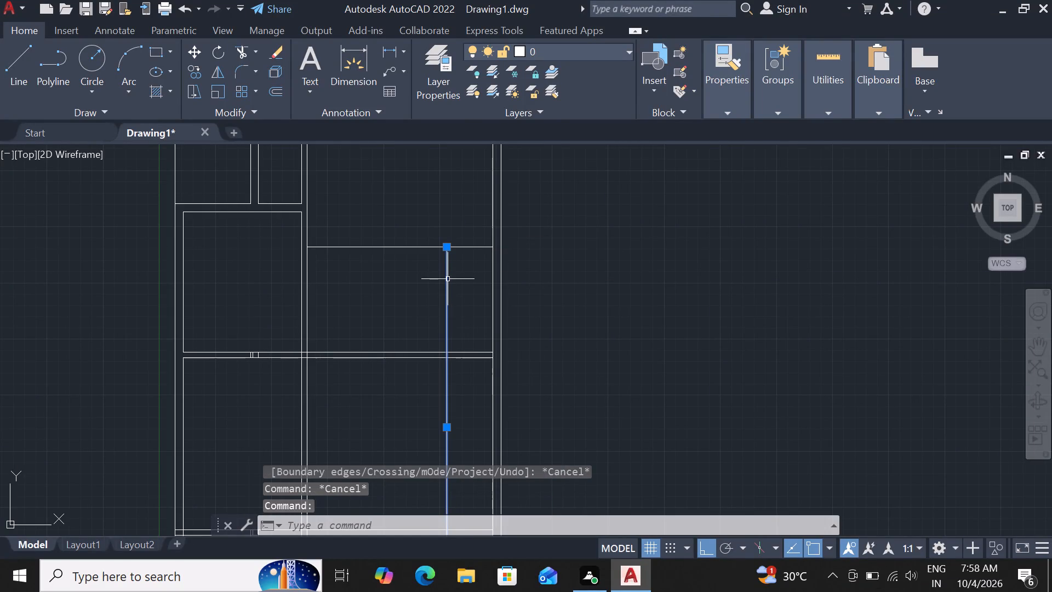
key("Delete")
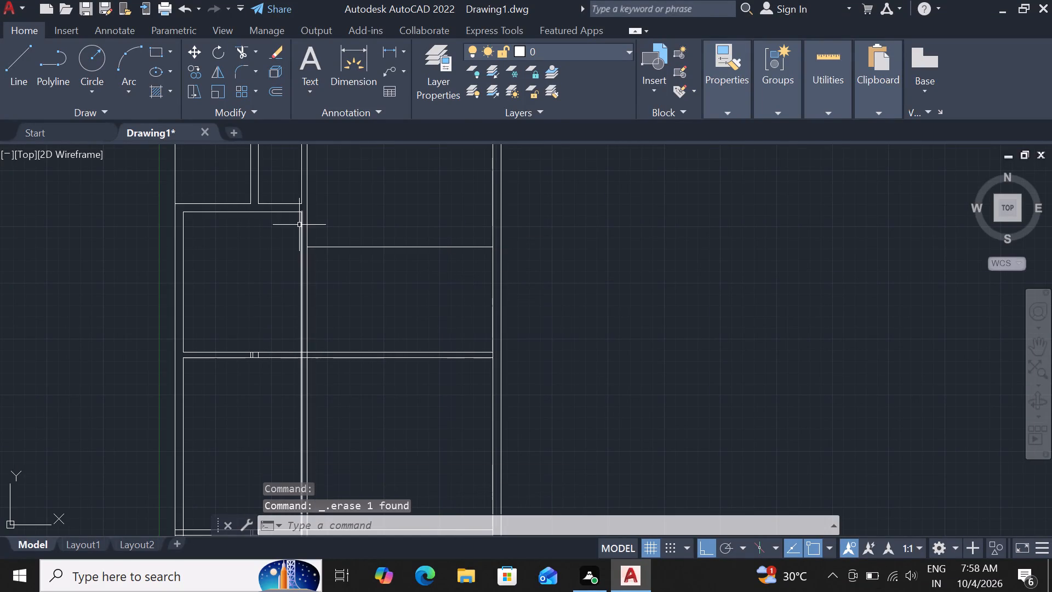
Join the upper and lower segments of the 6" vertical partition's right line into one line.
scroll(307, 205, "up", 3)
left_click(300, 235)
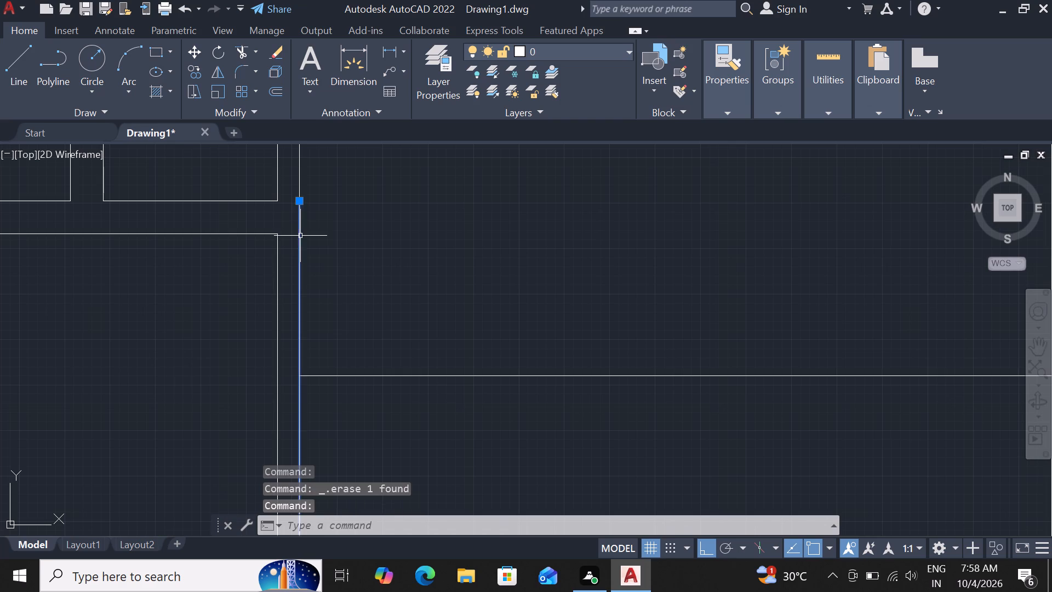
scroll(313, 279, "down", 1)
left_click(306, 201)
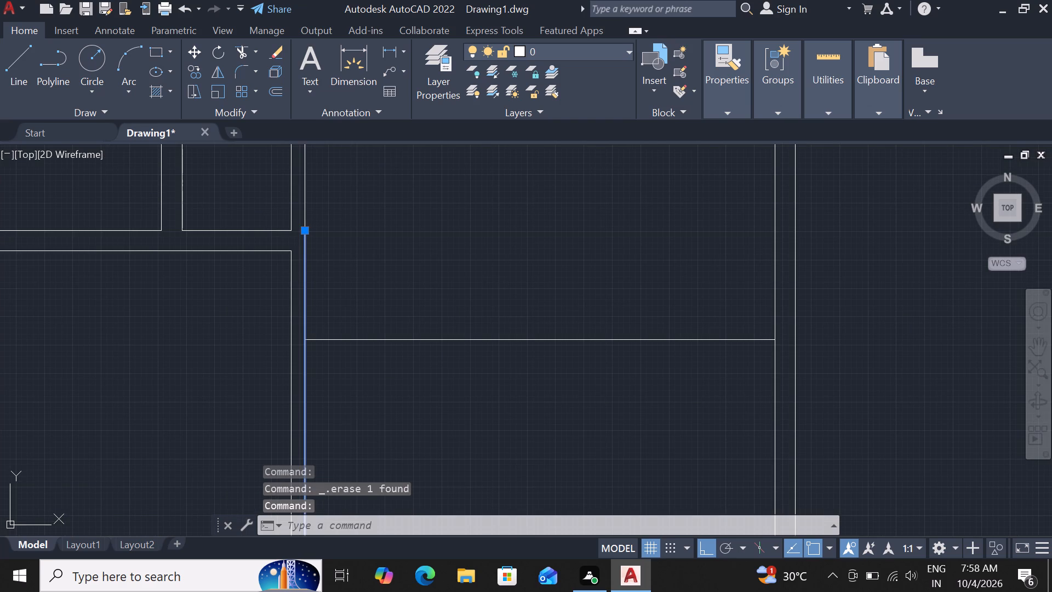
key("j")
key("space")
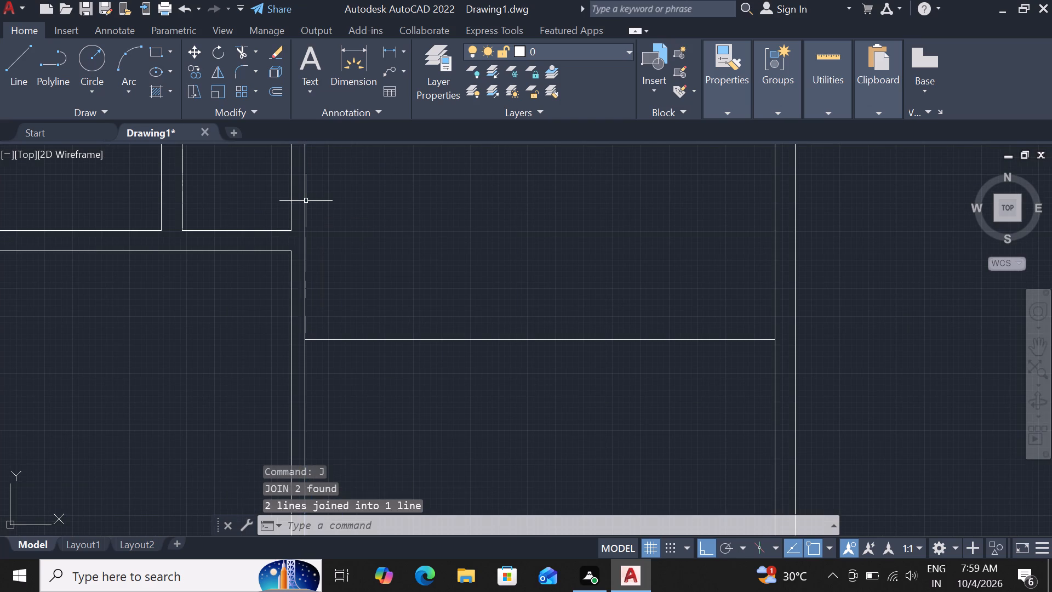
Offset the joined right line of the 6" vertical partition 13' to the right.
left_click(305, 205)
scroll(322, 267, "down", 3)
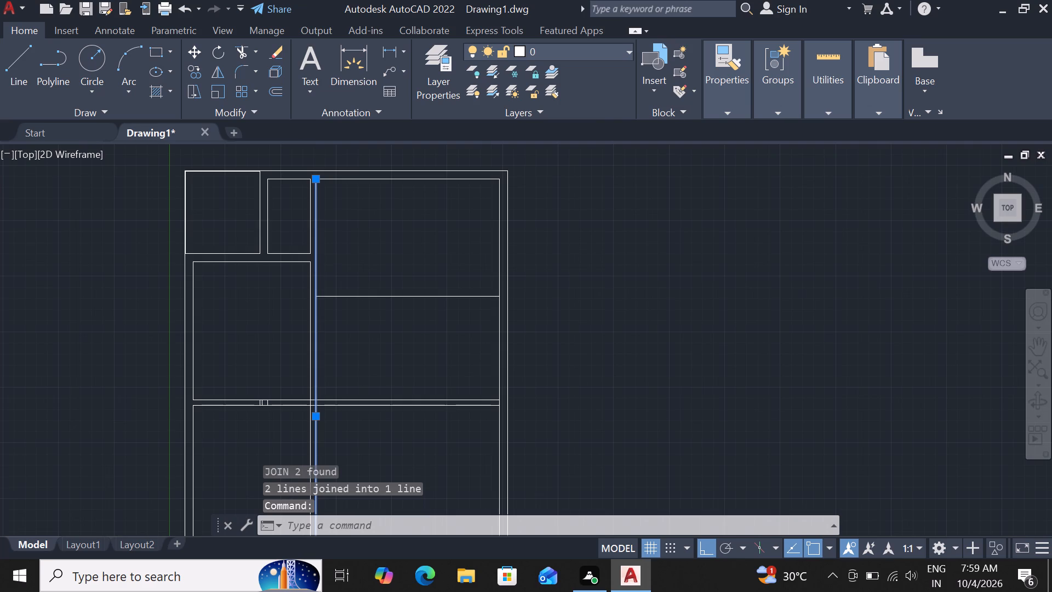
type("of 13'")
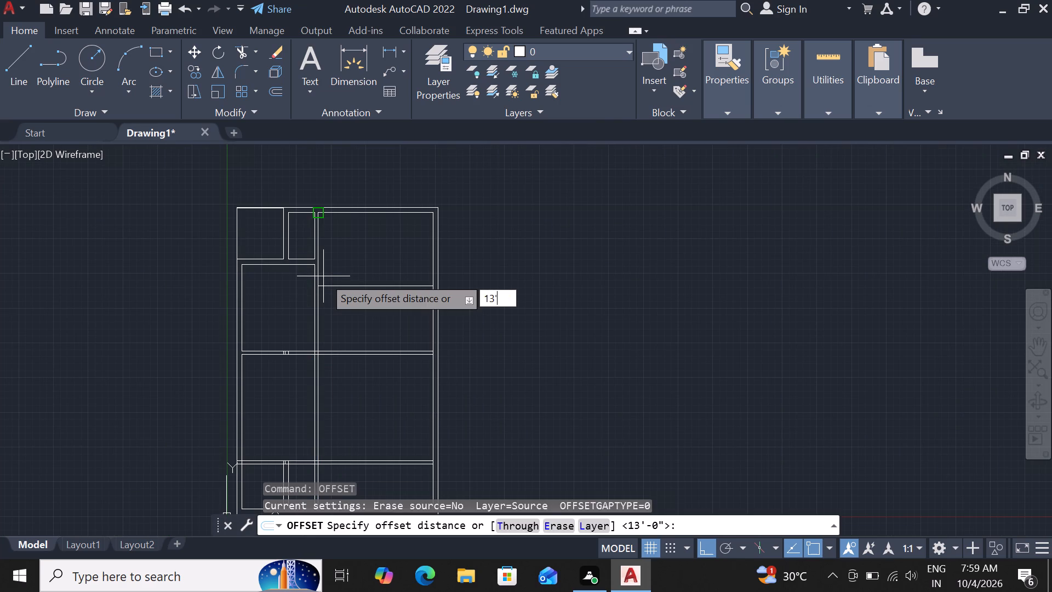
key("Return")
left_click(378, 265)
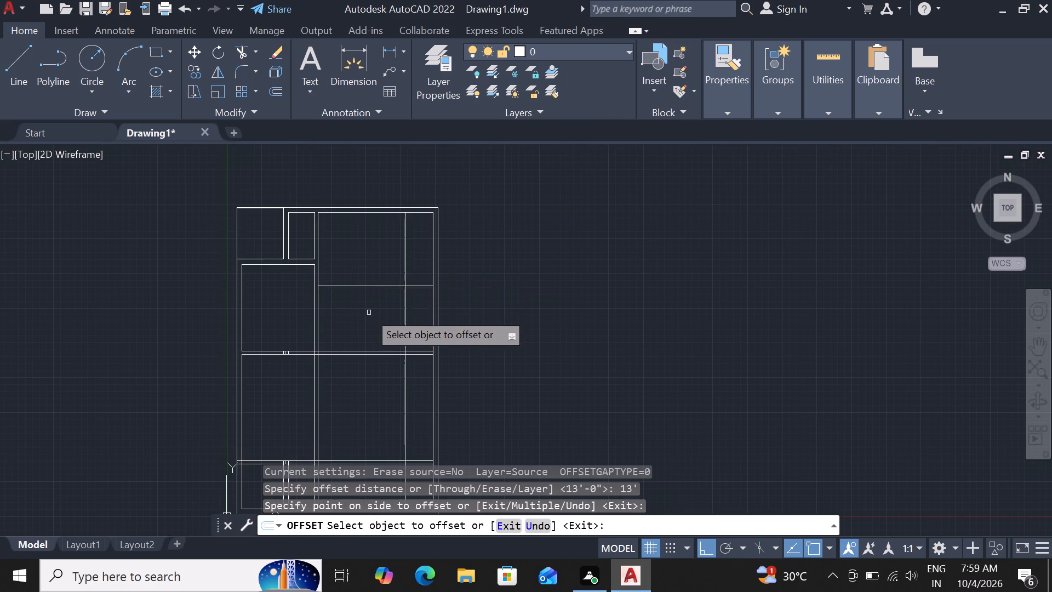
scroll(369, 312, "down", 2)
scroll(386, 268, "up", 3)
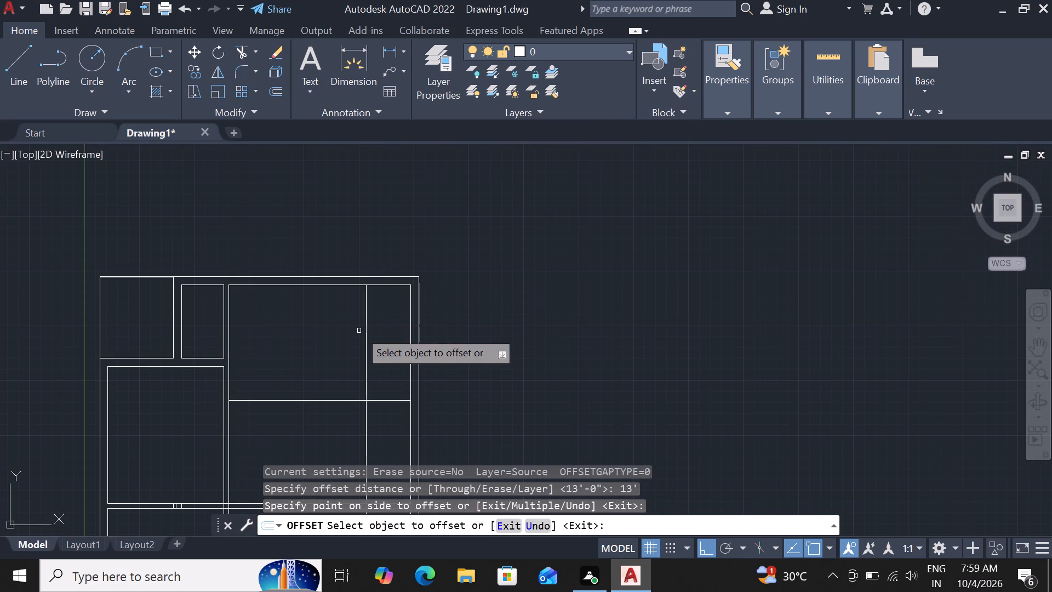
key("Escape")
Offset the new vertical line 9" to the right to give the partition its thickness.
left_click(365, 326)
key("o")
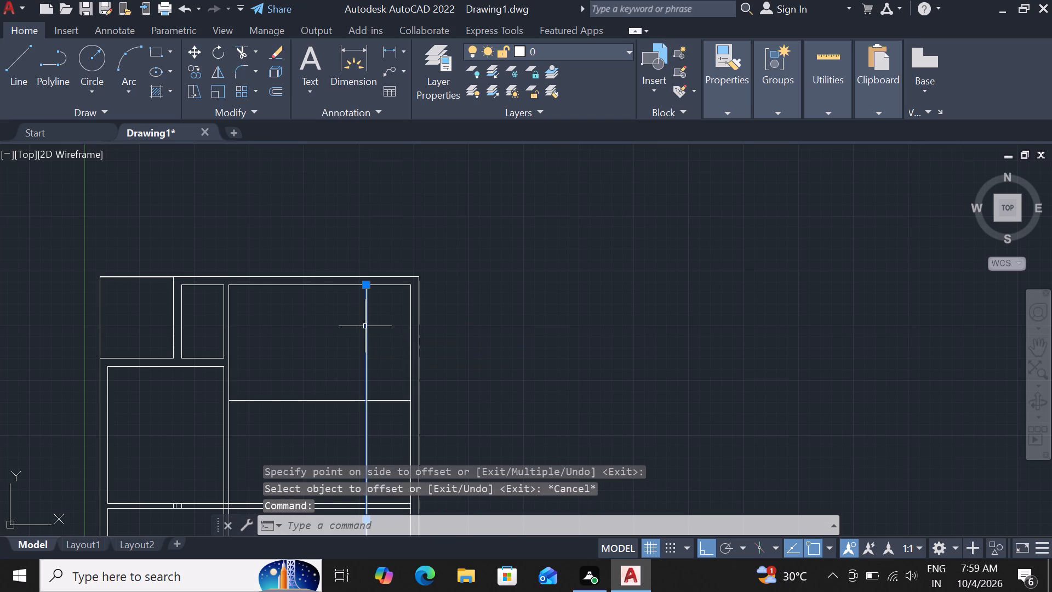
type("f")
key("space")
type("9\"")
key("Return")
left_click(382, 324)
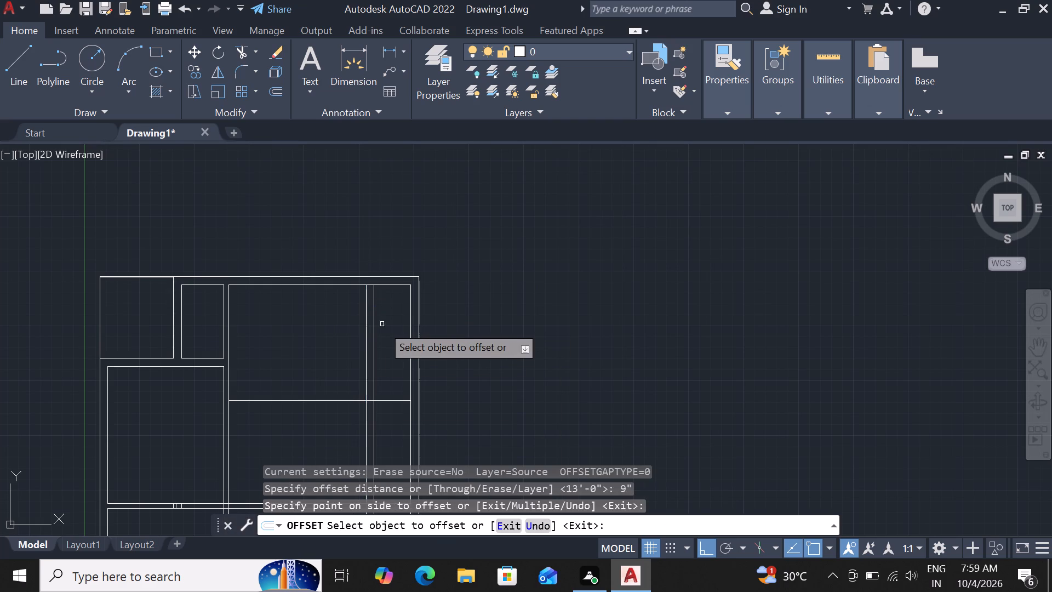
scroll(353, 329, "down", 1)
key("Escape")
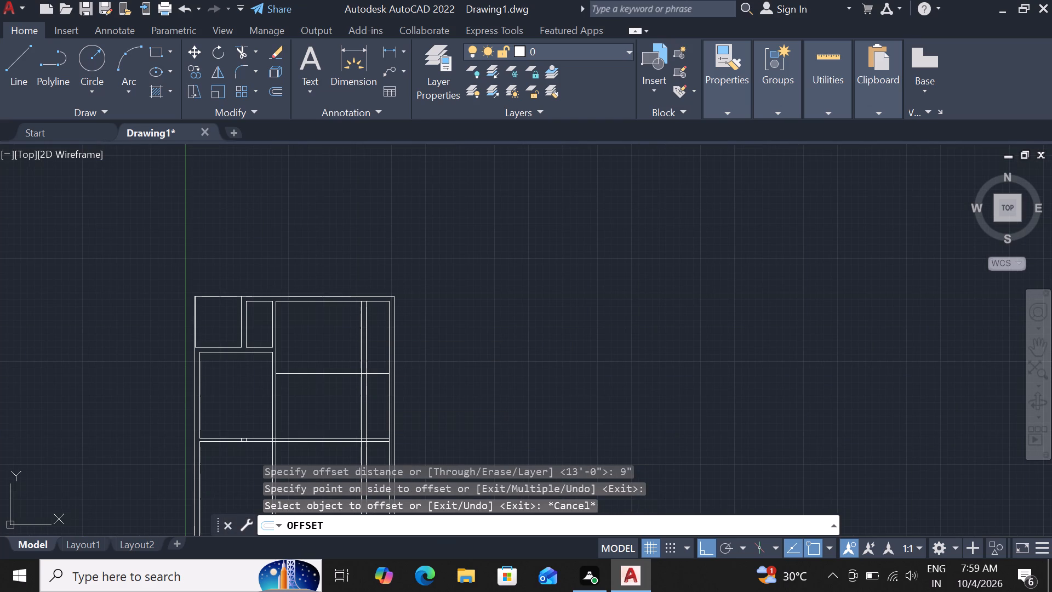
Offset the horizontal line across the upper-right room 6" downward to give that partition its thickness.
scroll(345, 345, "down", 1)
scroll(332, 379, "up", 3)
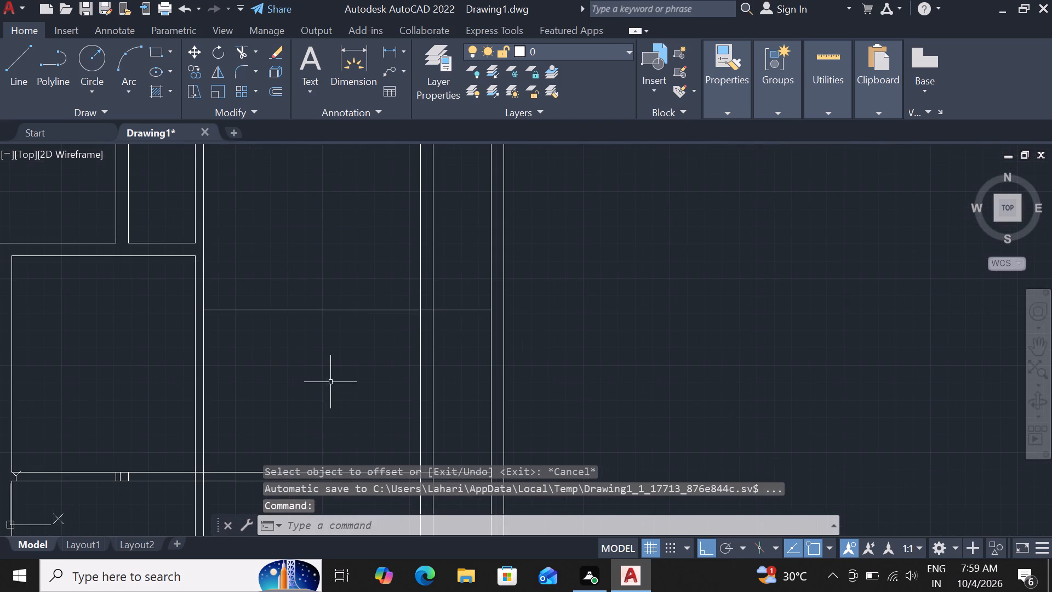
left_click(345, 311)
key("o")
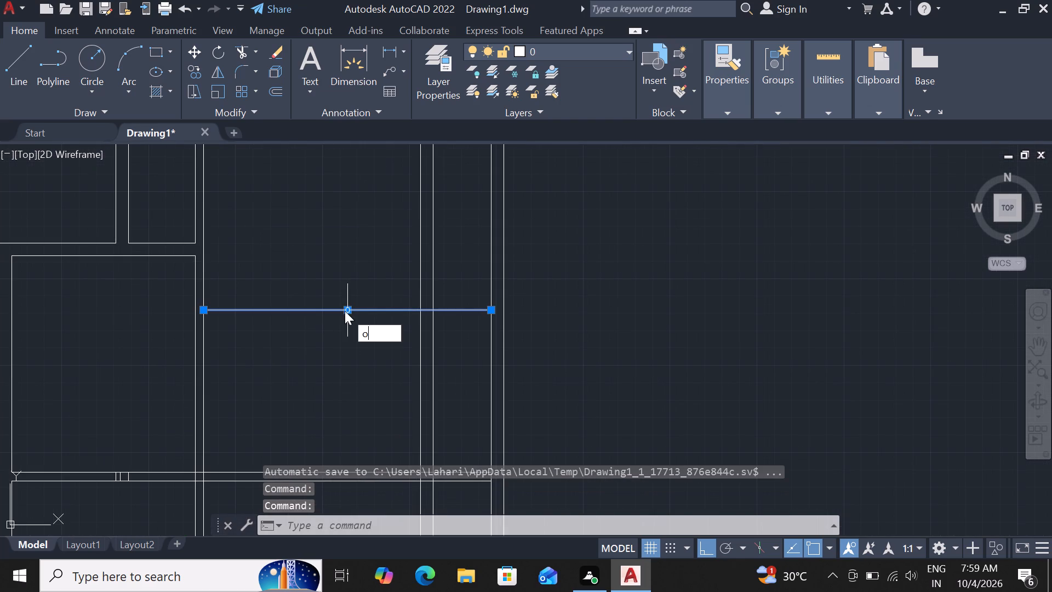
type("f 6\"")
key("Return")
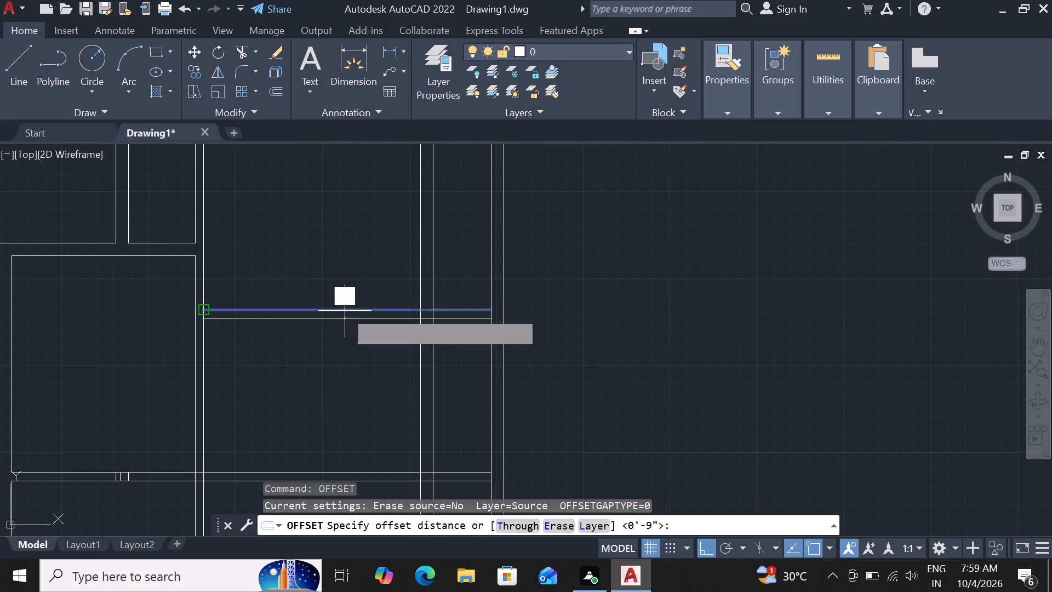
left_click(340, 344)
scroll(338, 333, "down", 2)
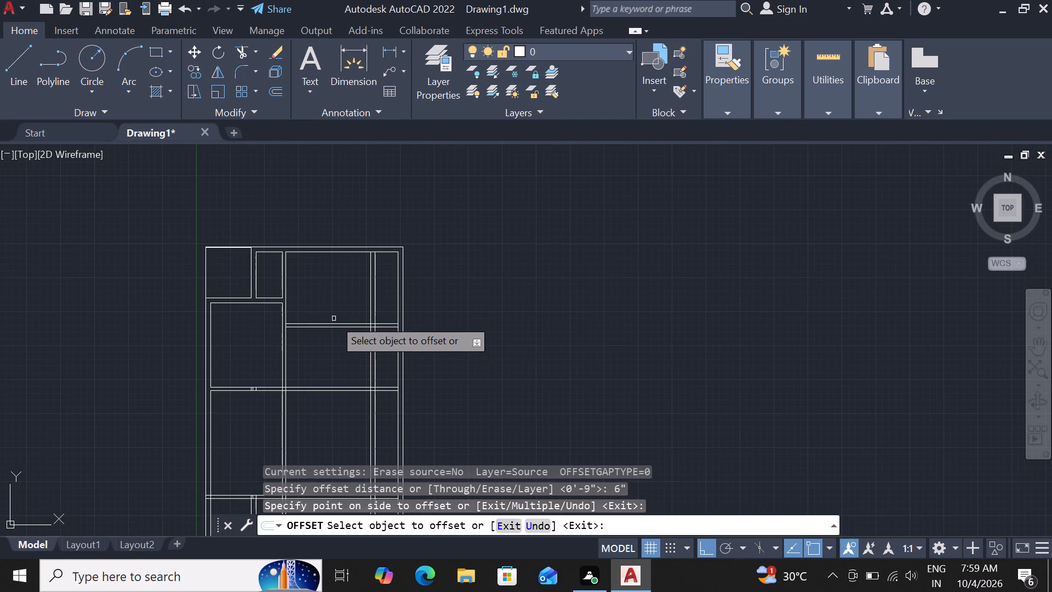
scroll(334, 318, "up", 3)
scroll(341, 340, "down", 1)
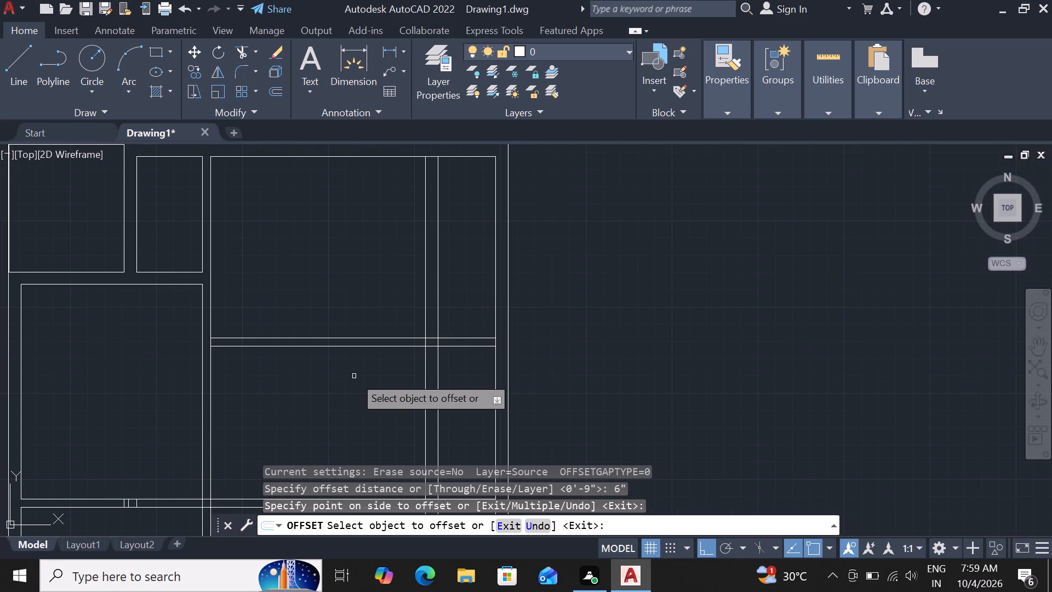
key("Escape")
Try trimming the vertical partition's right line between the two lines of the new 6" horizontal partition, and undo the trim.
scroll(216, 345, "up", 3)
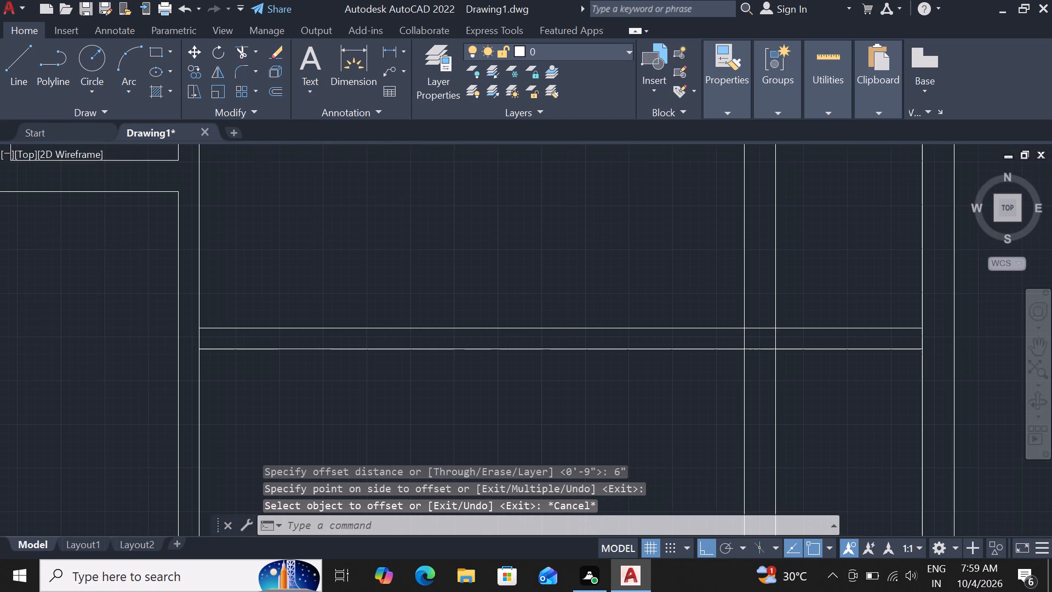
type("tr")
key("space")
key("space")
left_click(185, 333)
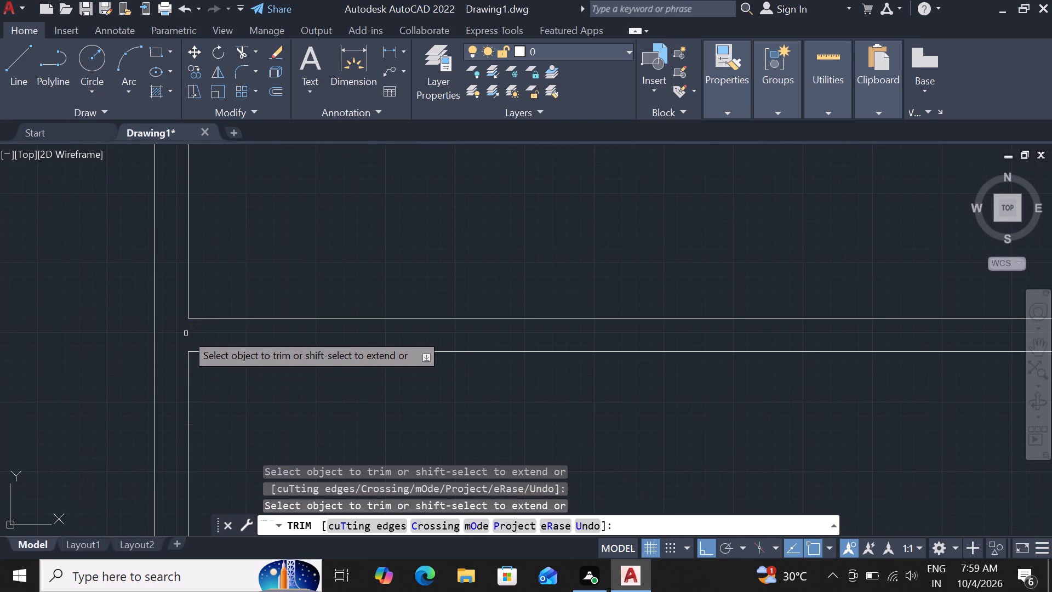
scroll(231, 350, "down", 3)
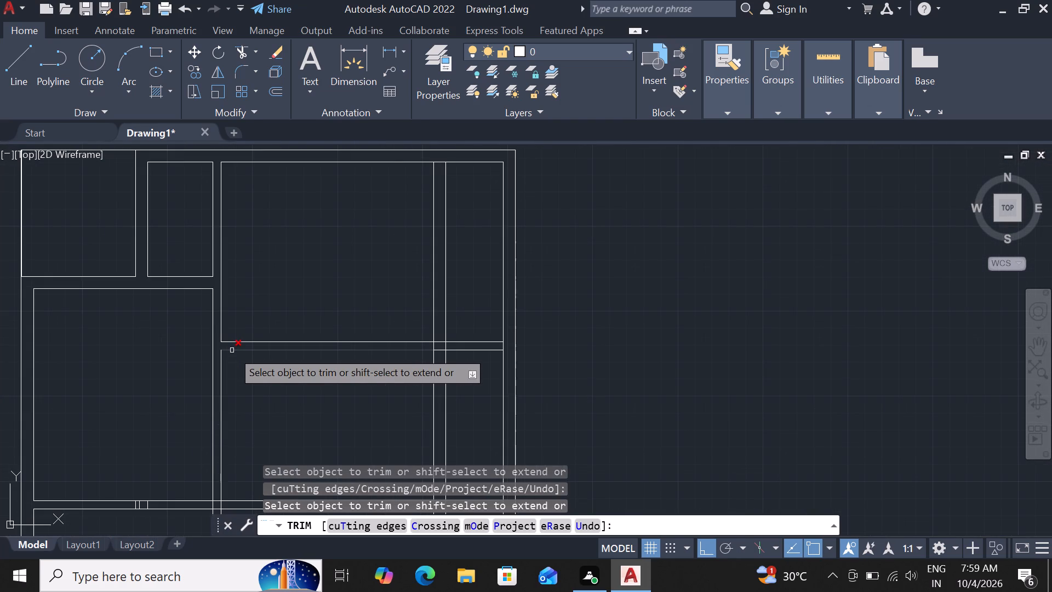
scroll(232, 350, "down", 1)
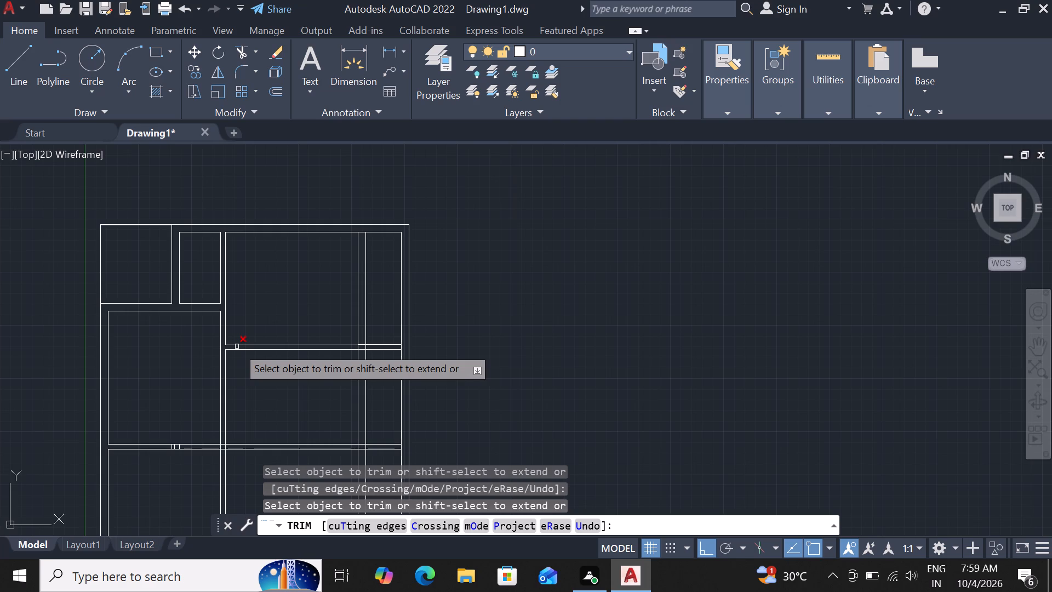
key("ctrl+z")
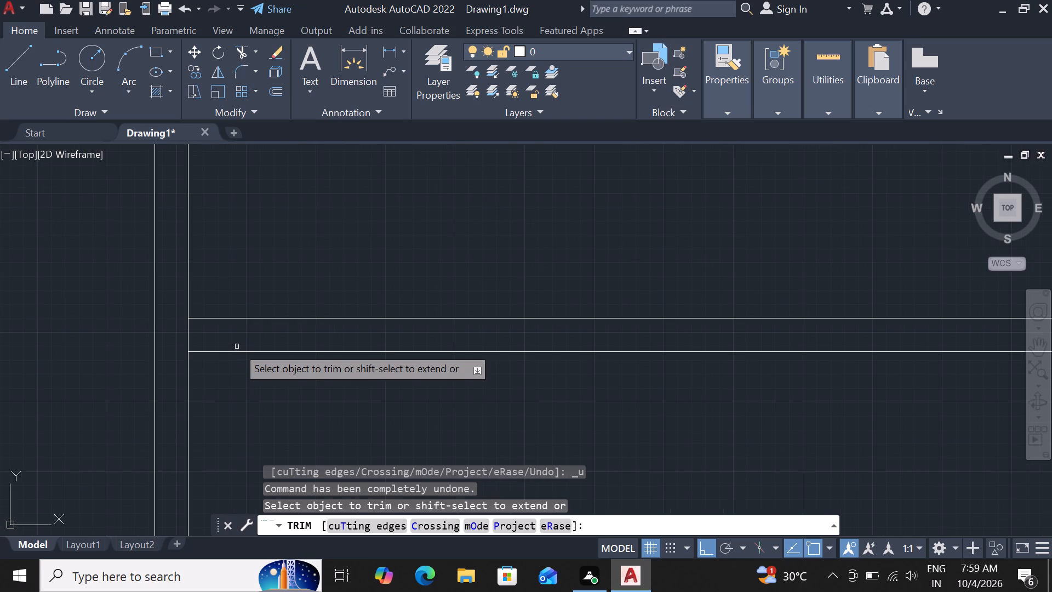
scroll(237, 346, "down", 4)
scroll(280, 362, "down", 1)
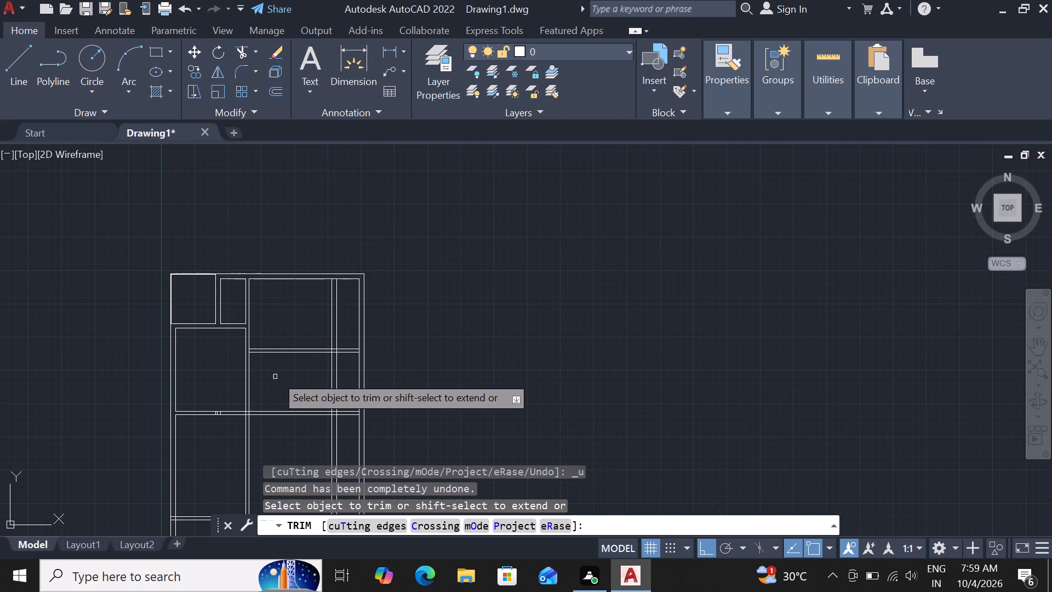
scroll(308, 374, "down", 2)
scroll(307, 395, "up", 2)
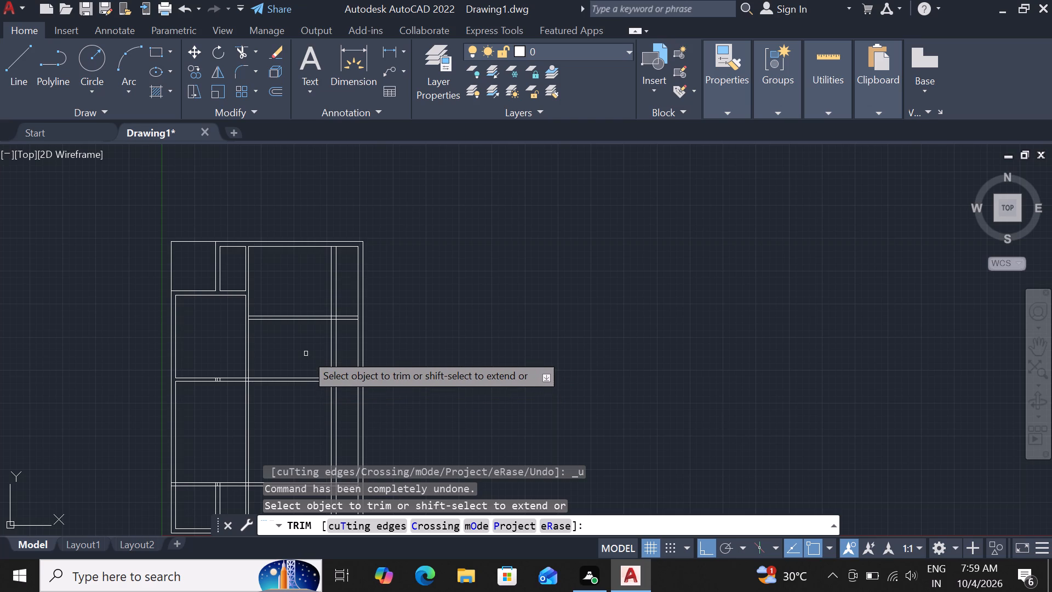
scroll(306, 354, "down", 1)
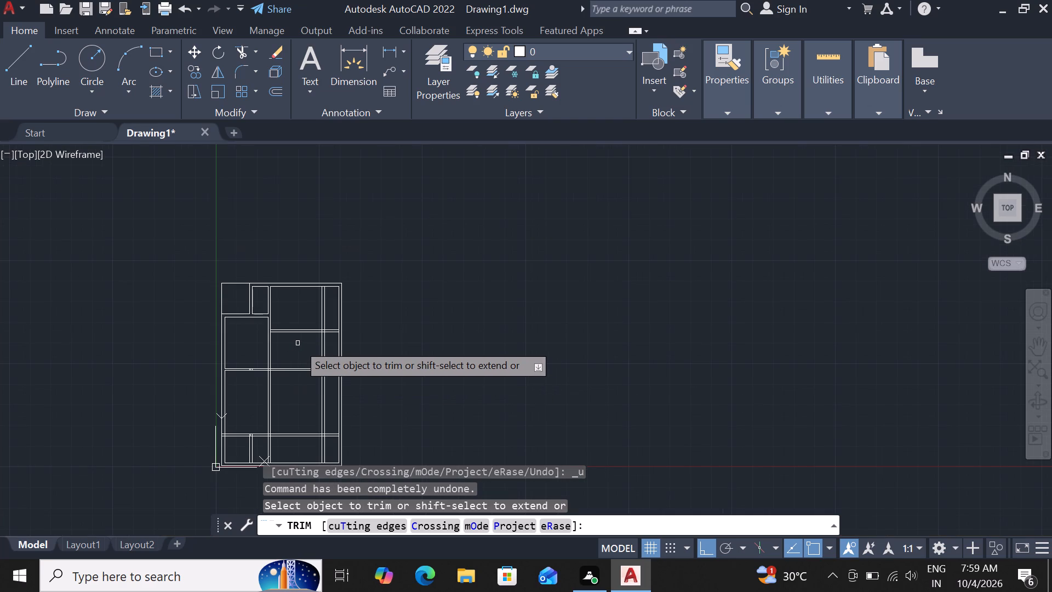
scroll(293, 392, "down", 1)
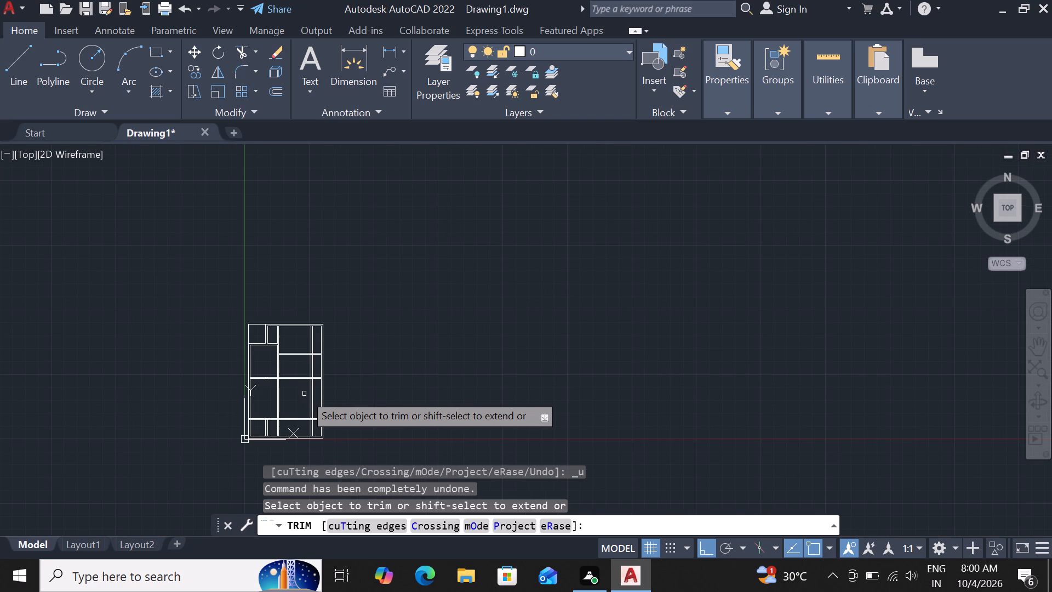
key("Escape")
Trim away all vertical partition lines crossing the bottom strip below the lowest horizontal partition, using a fence.
scroll(292, 432, "up", 3)
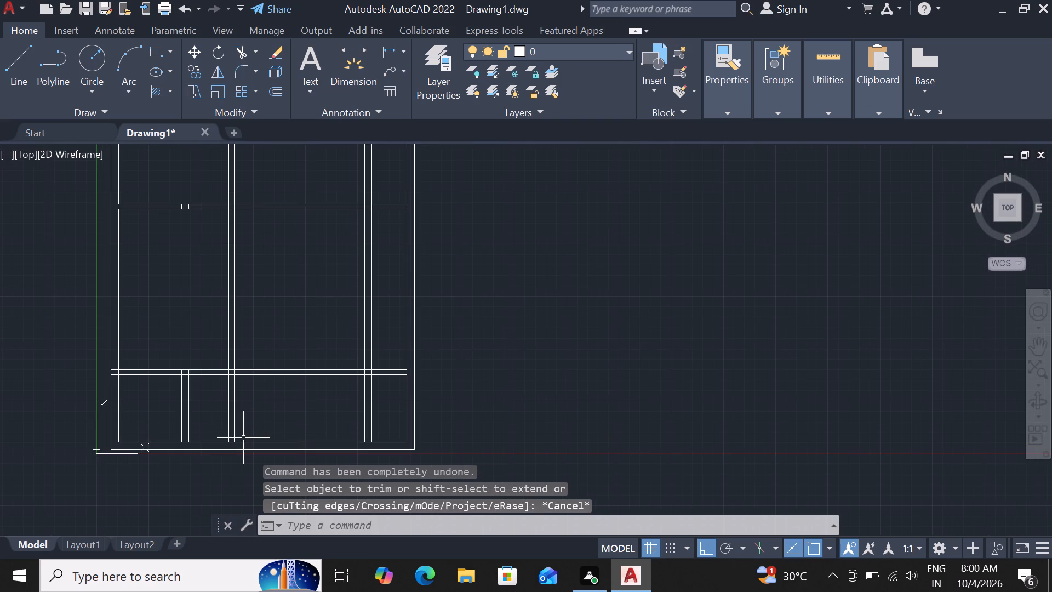
scroll(255, 406, "down", 1)
key("t")
key("r")
key("space")
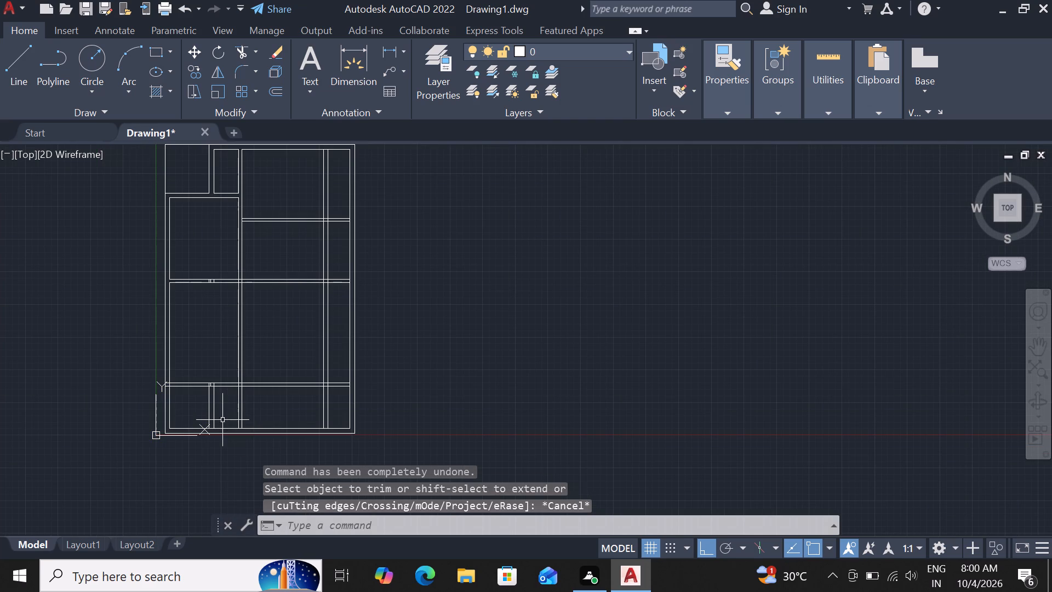
key("space")
left_click_drag(196, 416, 204, 412)
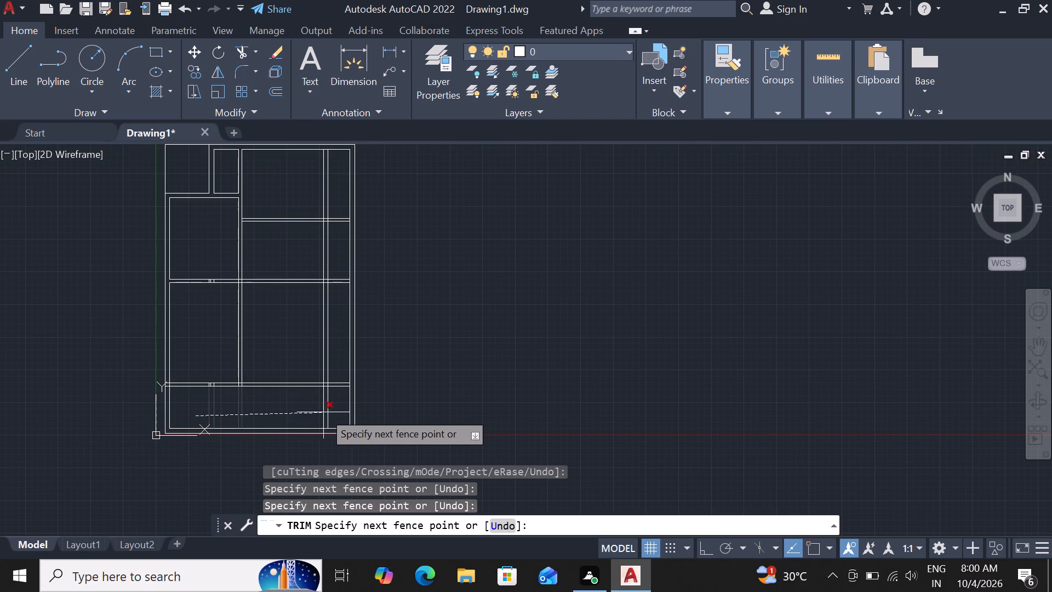
left_click(328, 407)
scroll(302, 406, "down", 1)
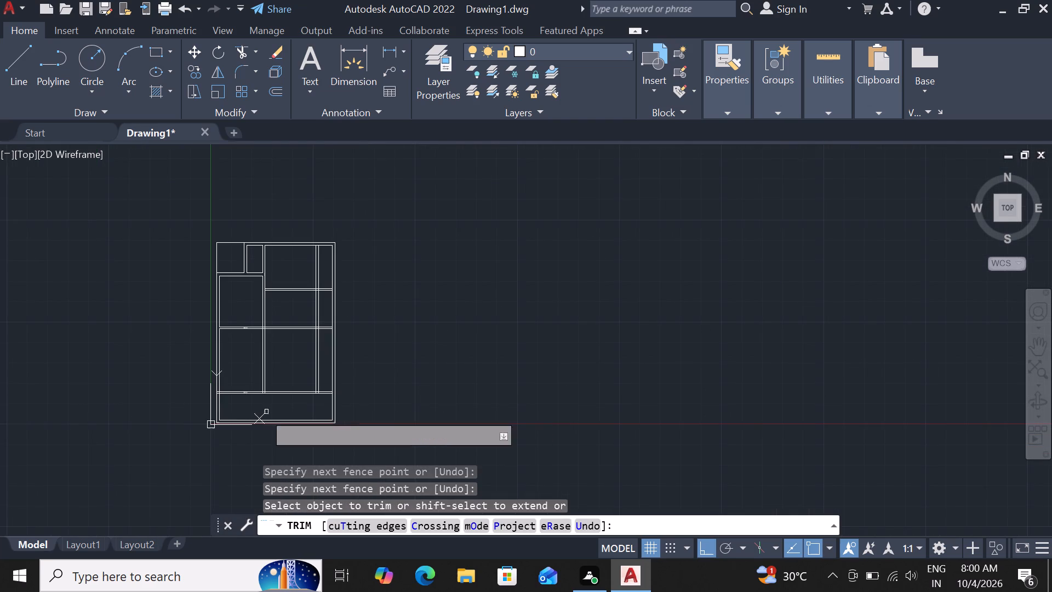
scroll(238, 409, "up", 1)
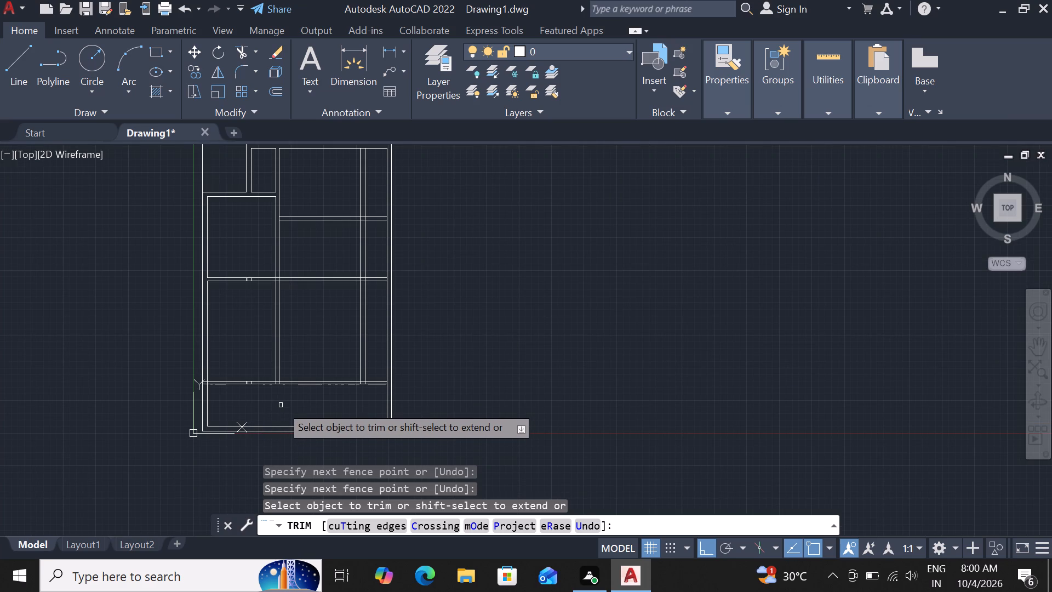
key("Escape")
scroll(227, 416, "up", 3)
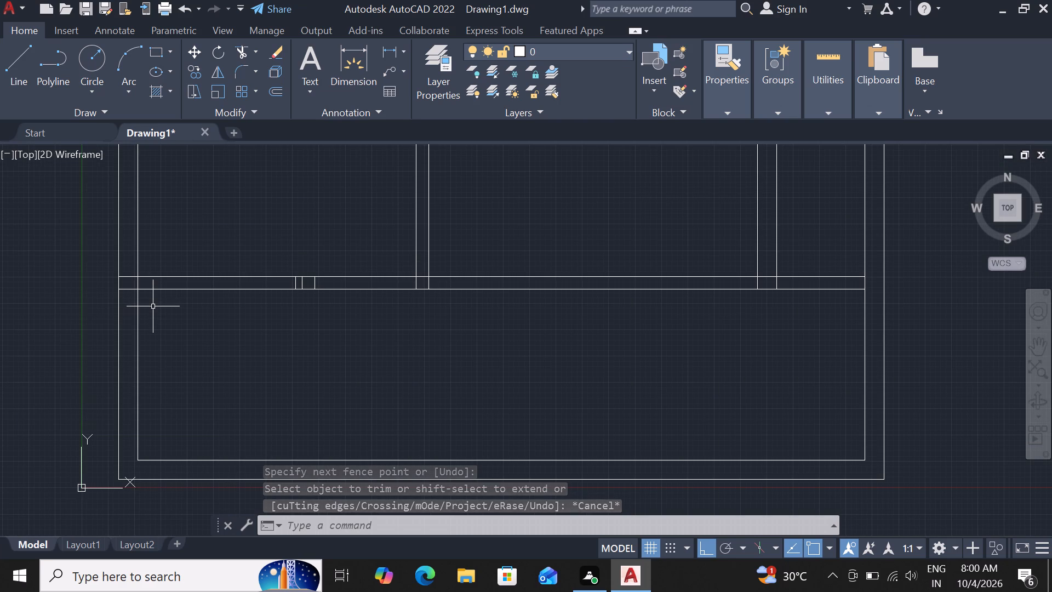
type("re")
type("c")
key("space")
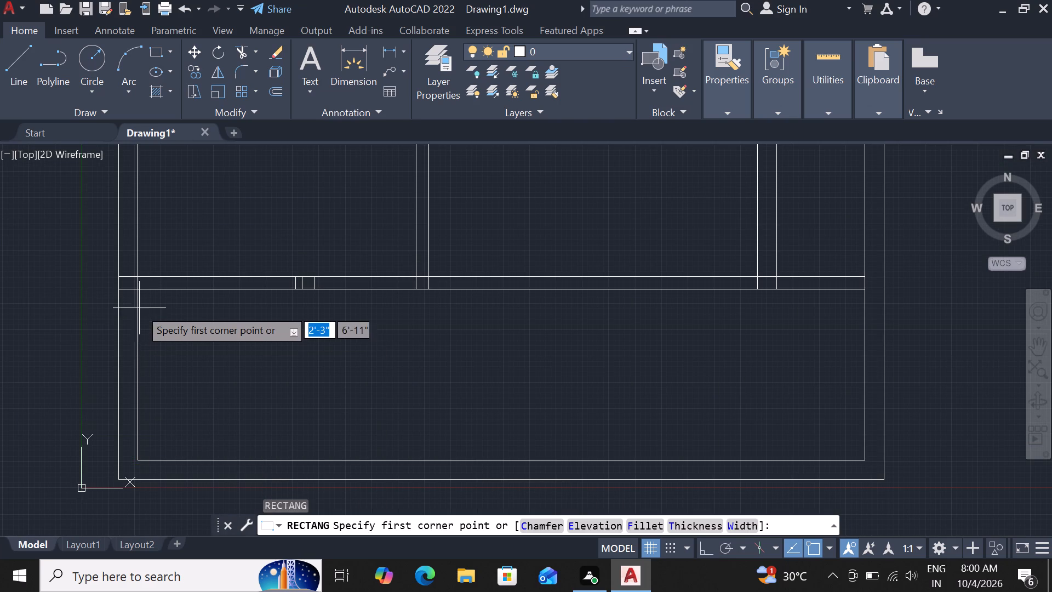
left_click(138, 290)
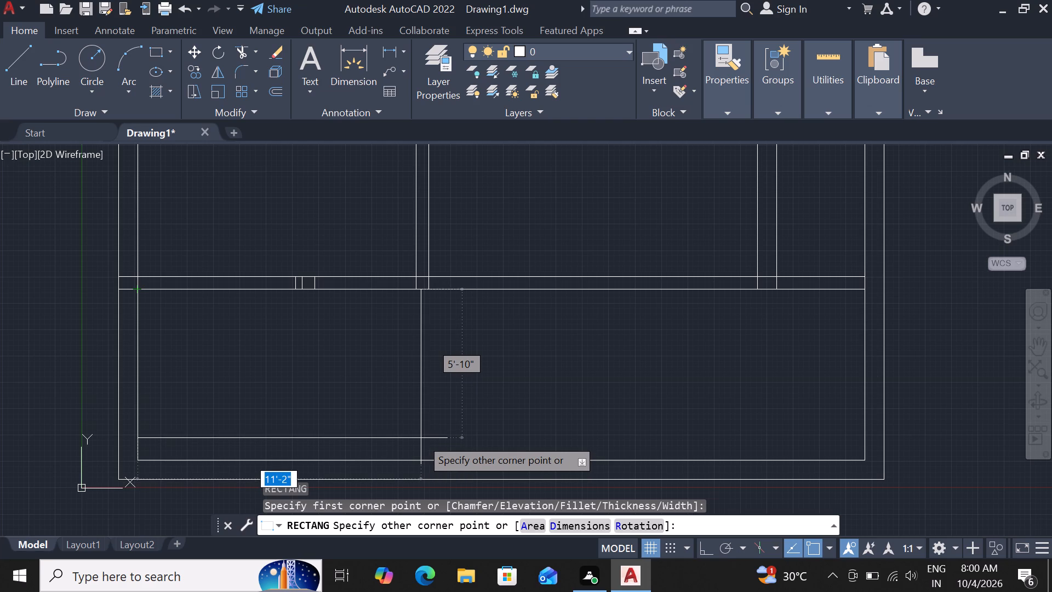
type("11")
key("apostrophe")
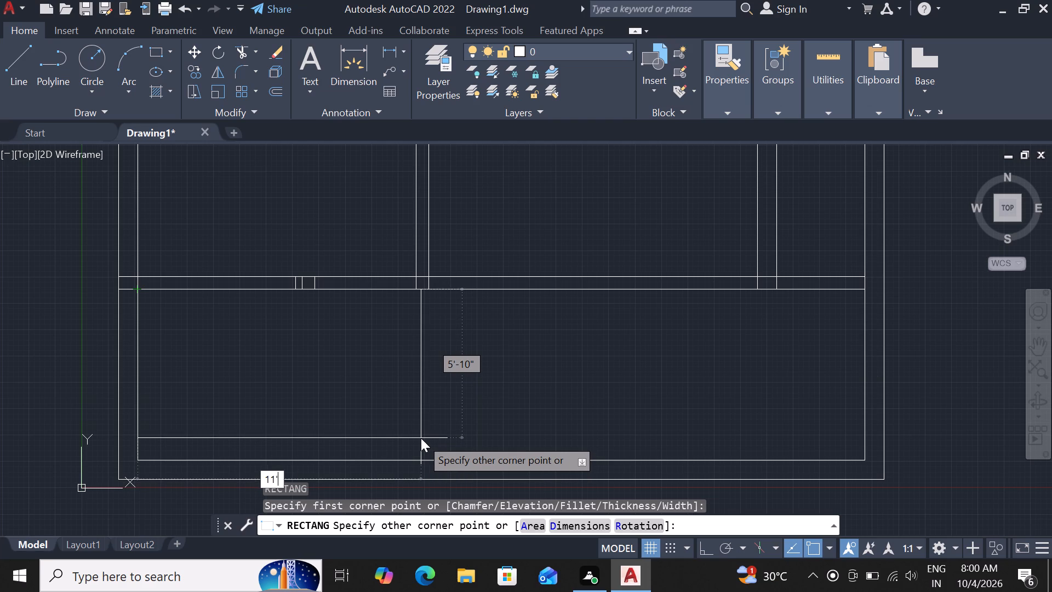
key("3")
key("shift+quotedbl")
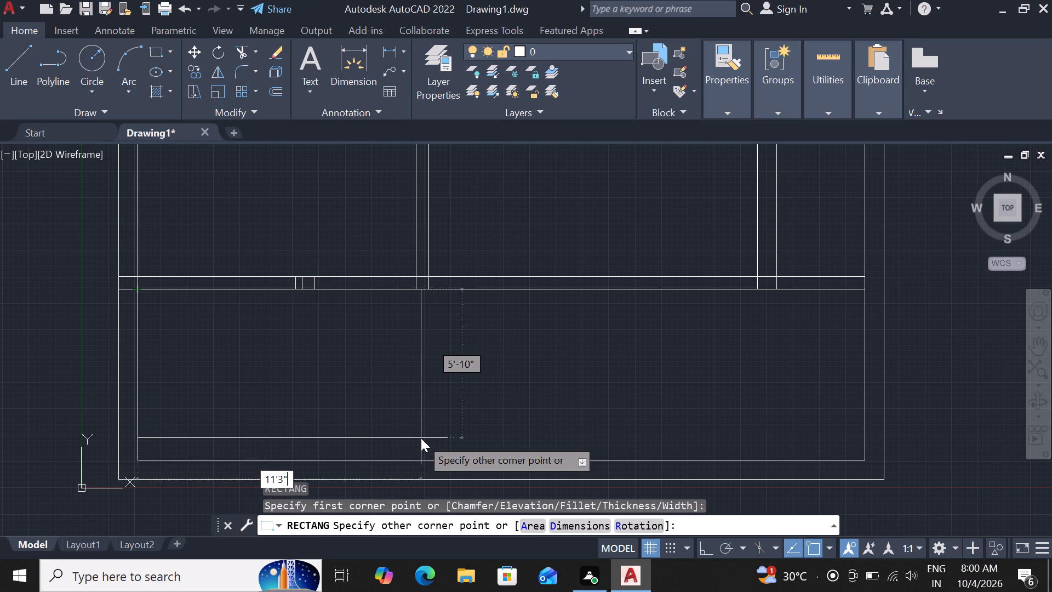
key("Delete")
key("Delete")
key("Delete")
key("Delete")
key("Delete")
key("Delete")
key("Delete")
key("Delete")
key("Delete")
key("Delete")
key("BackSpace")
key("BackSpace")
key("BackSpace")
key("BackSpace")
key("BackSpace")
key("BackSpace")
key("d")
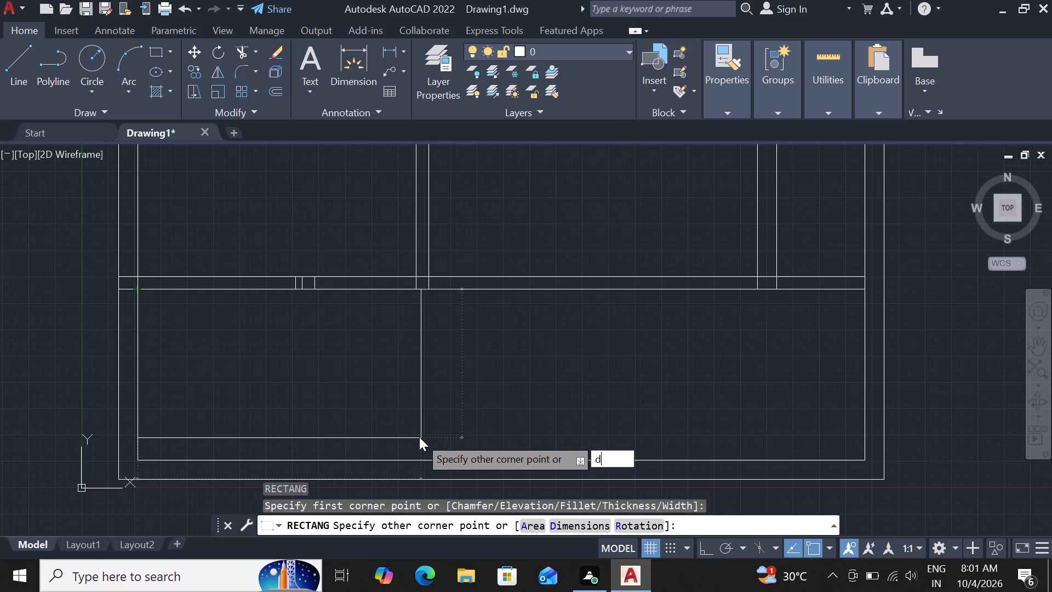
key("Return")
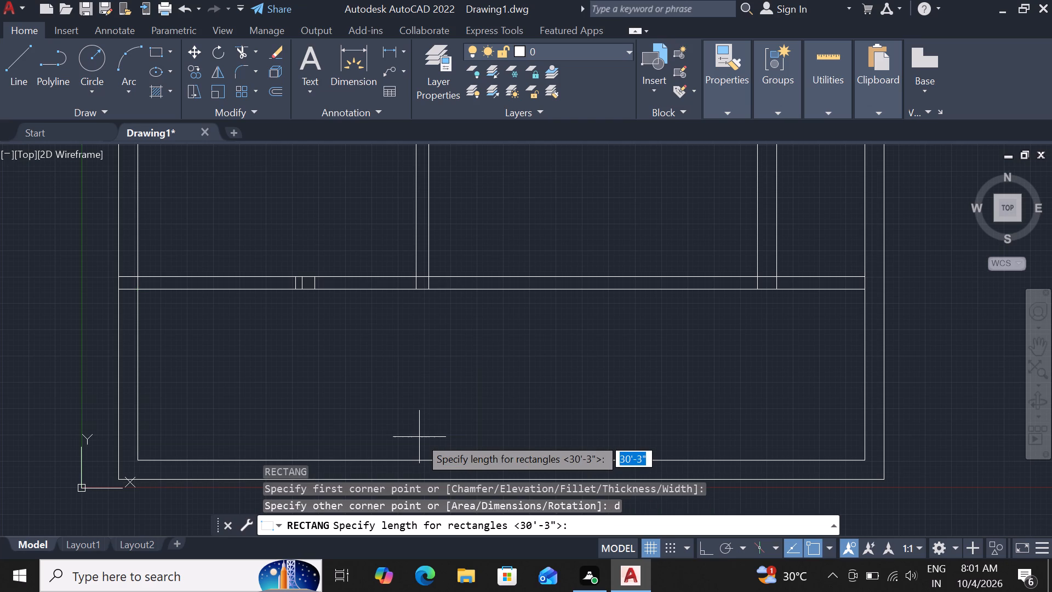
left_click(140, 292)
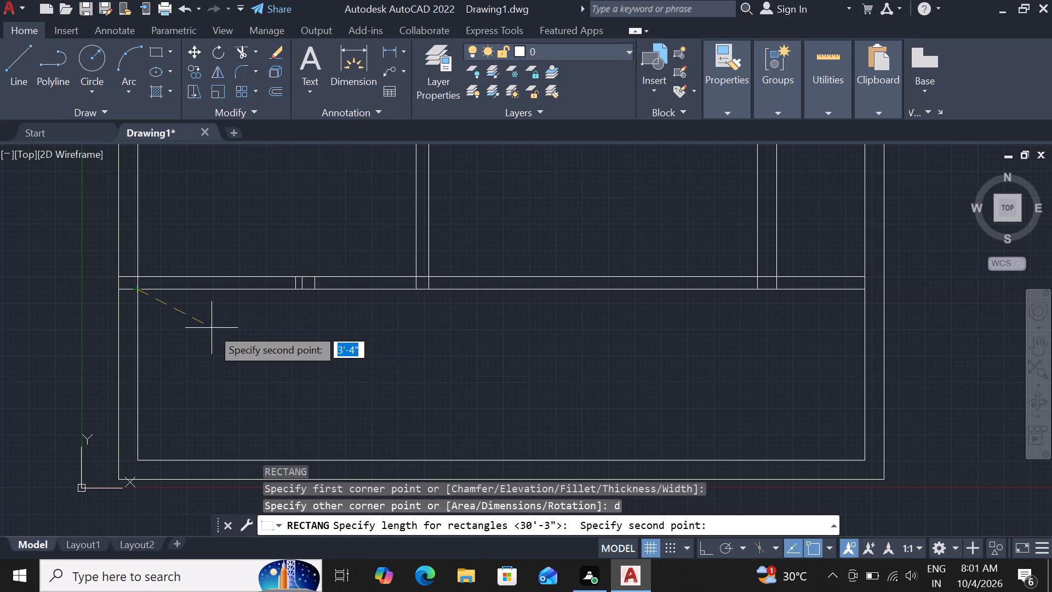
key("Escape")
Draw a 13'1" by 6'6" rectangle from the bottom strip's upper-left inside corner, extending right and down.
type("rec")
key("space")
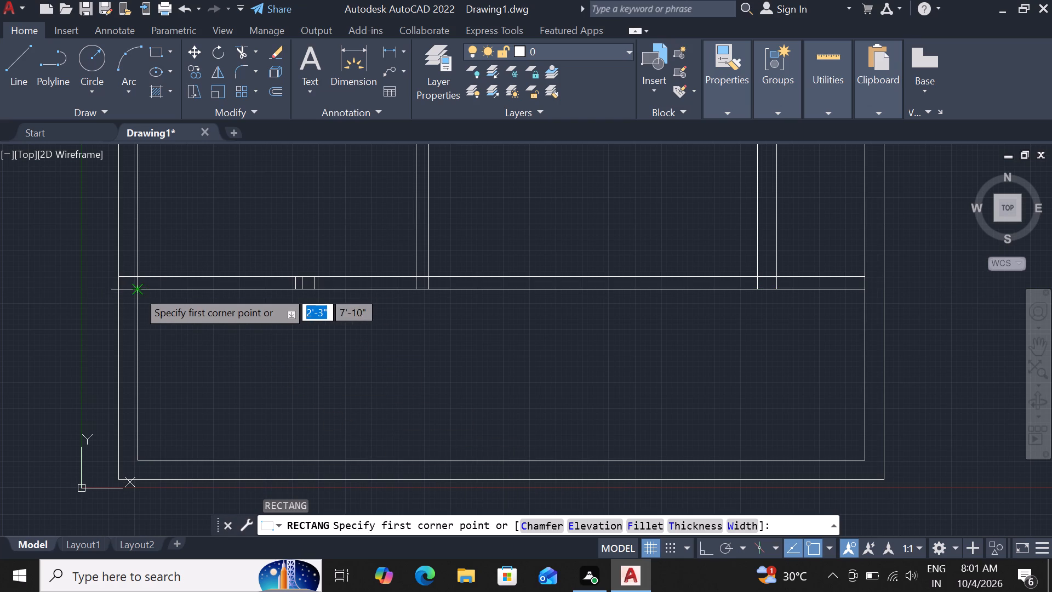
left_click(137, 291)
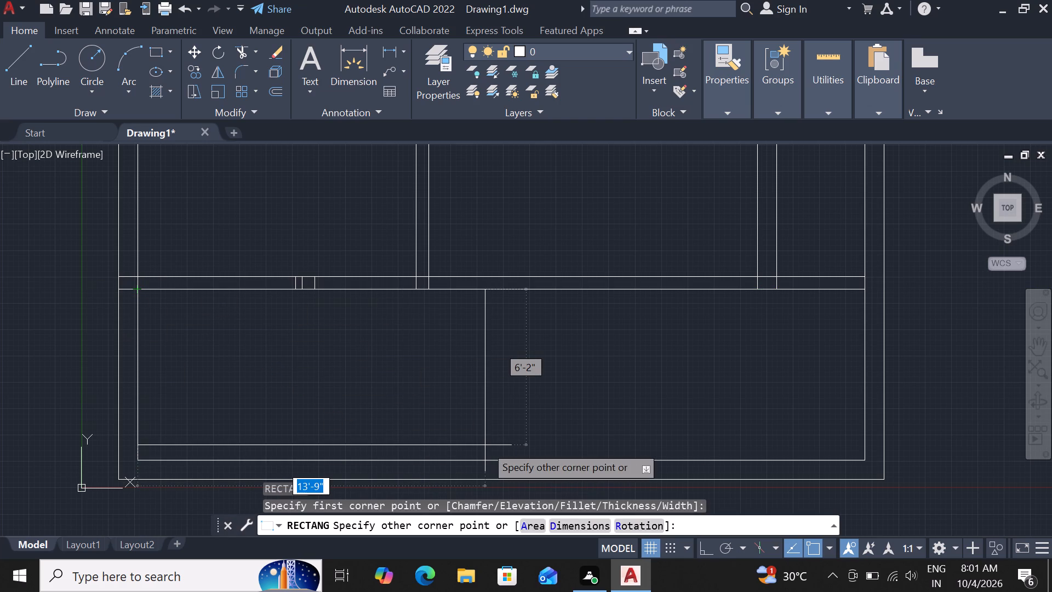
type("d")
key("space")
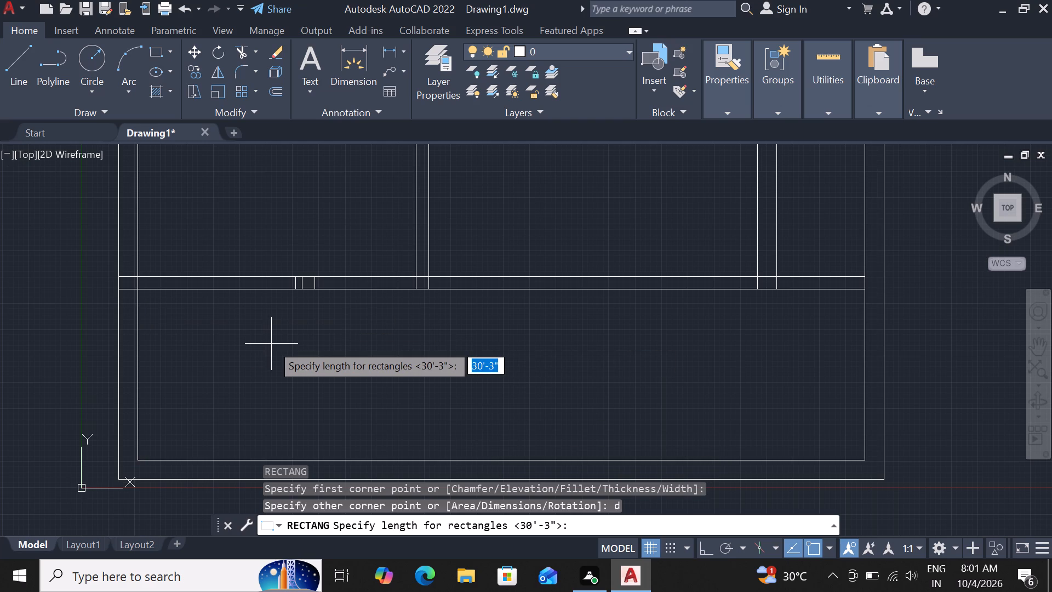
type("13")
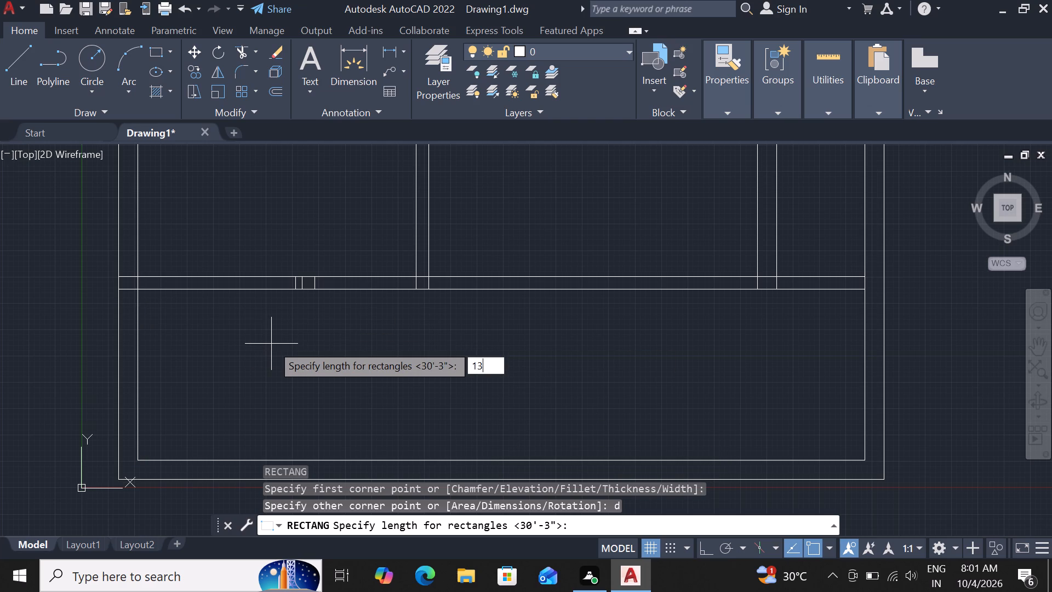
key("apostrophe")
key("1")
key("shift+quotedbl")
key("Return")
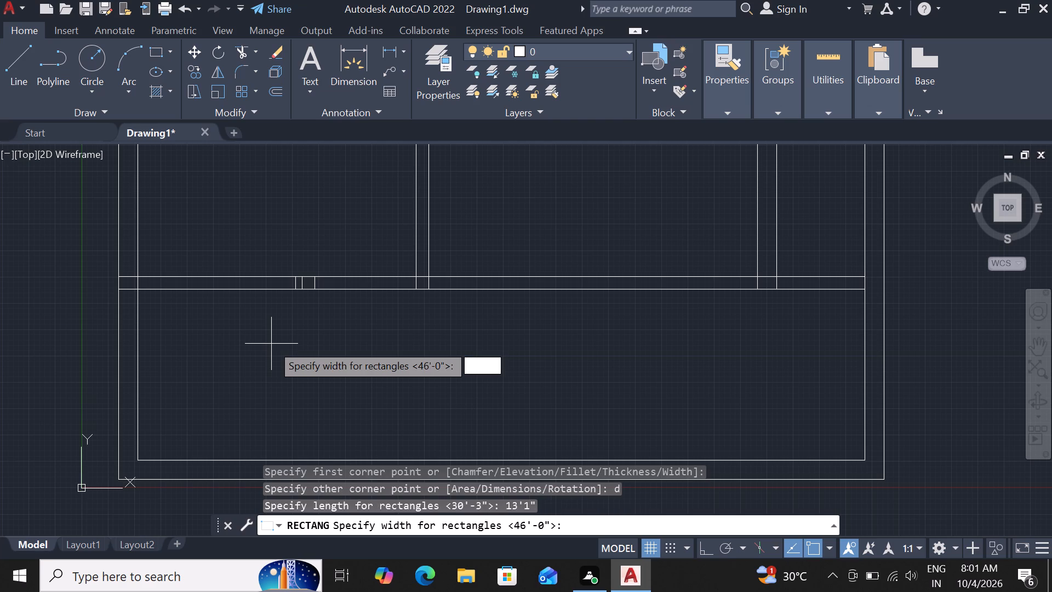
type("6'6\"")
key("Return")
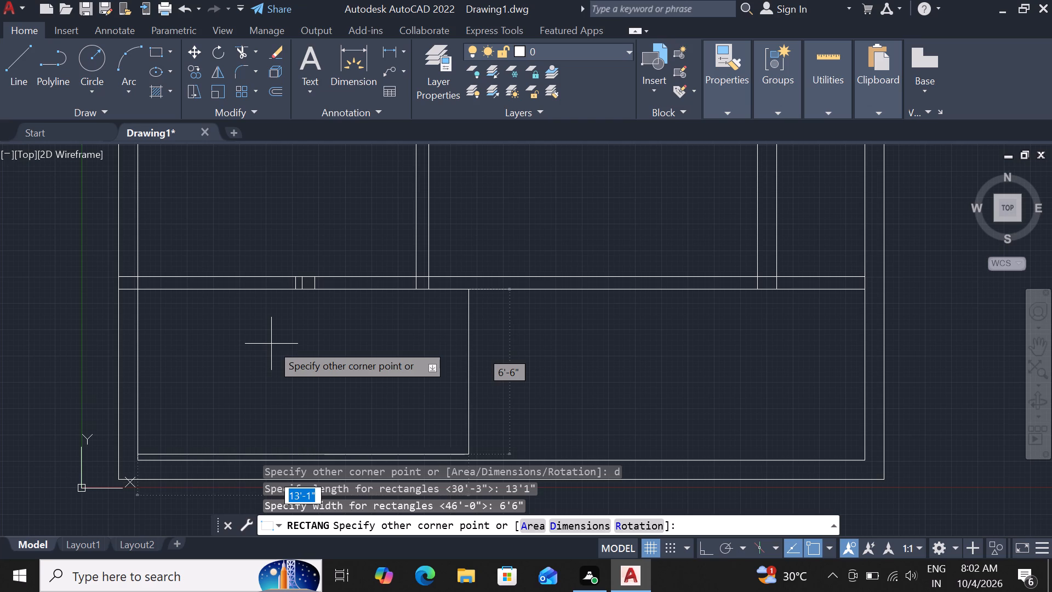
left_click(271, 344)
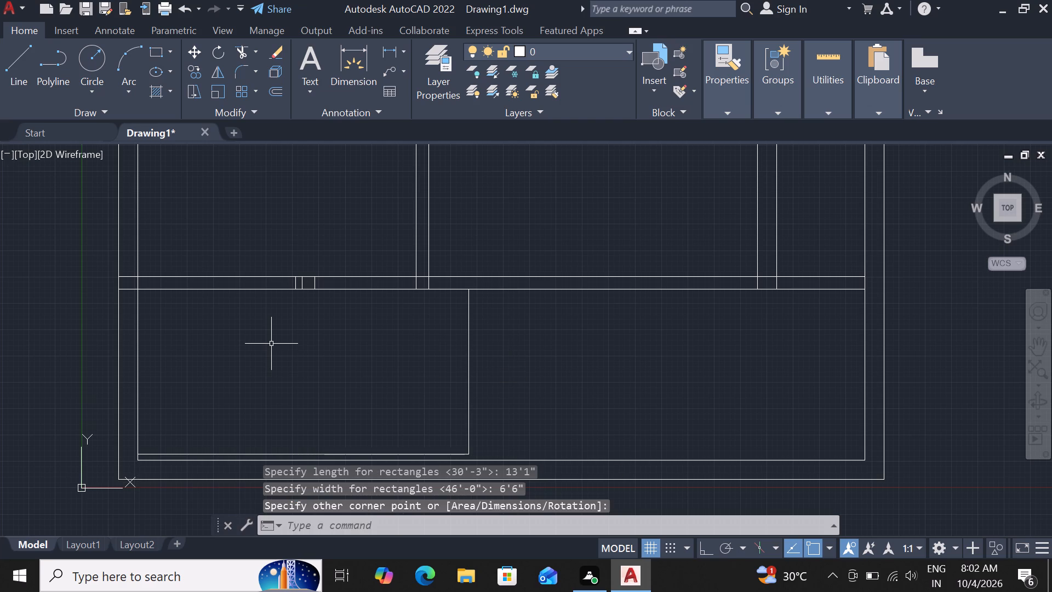
Check the gap between the rectangle's bottom edge and the outer wall's inner line with the Dimension tool.
scroll(271, 344, "down", 1)
scroll(213, 436, "up", 3)
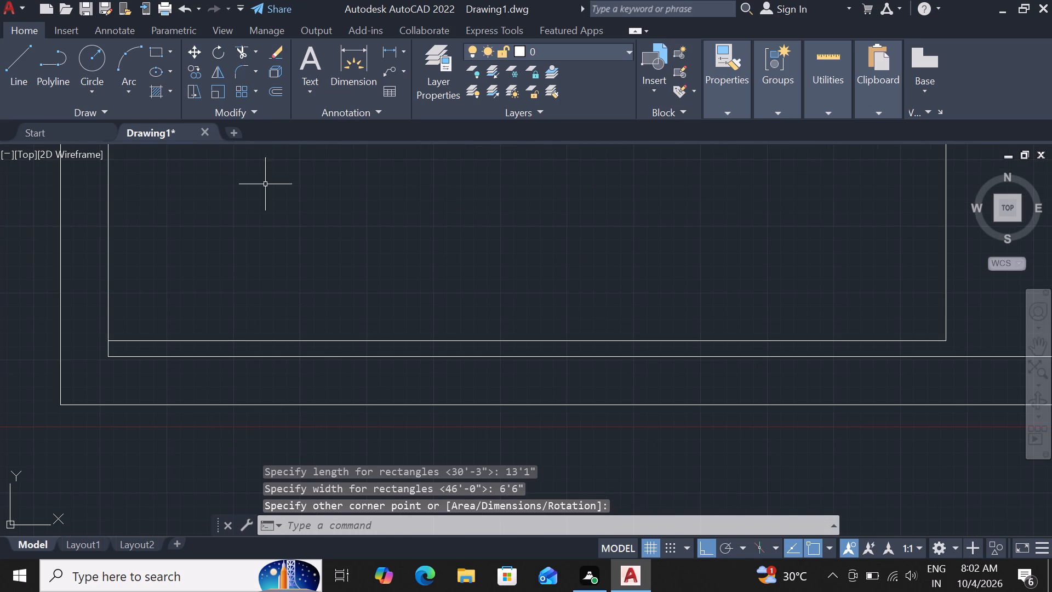
left_click(361, 66)
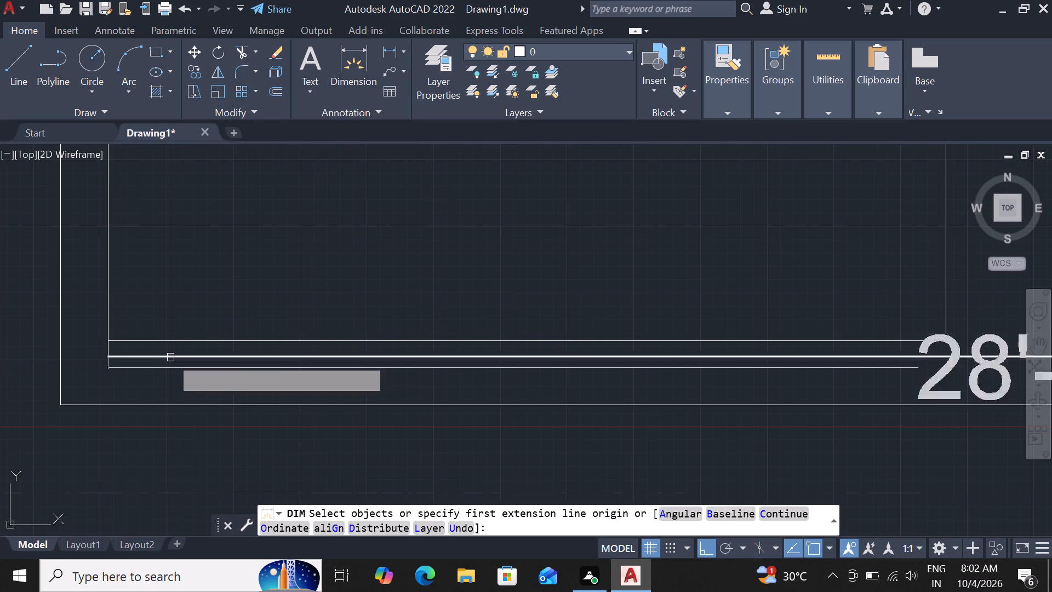
left_click(106, 340)
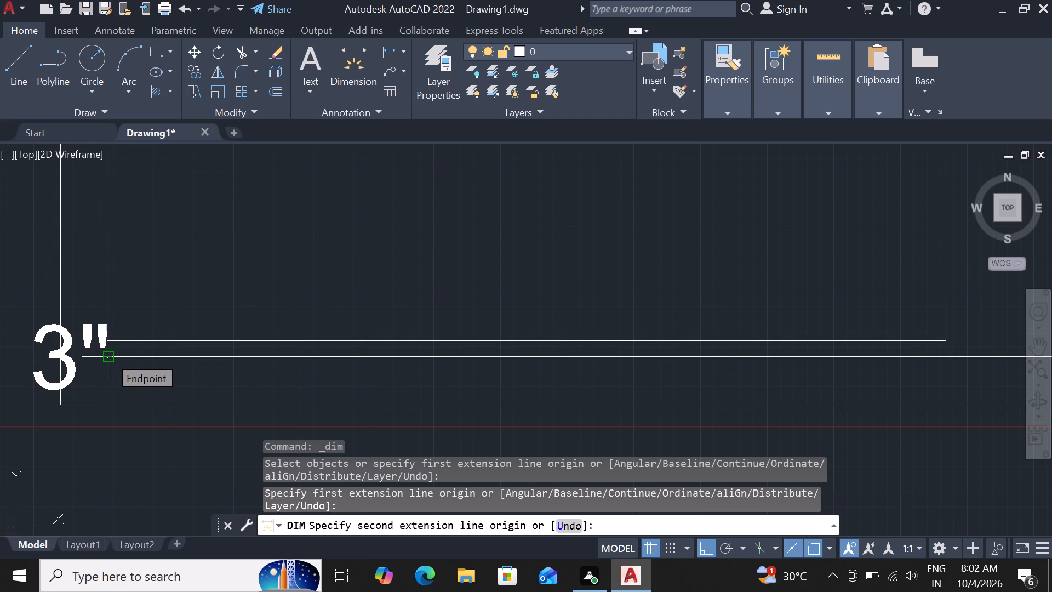
key("Escape")
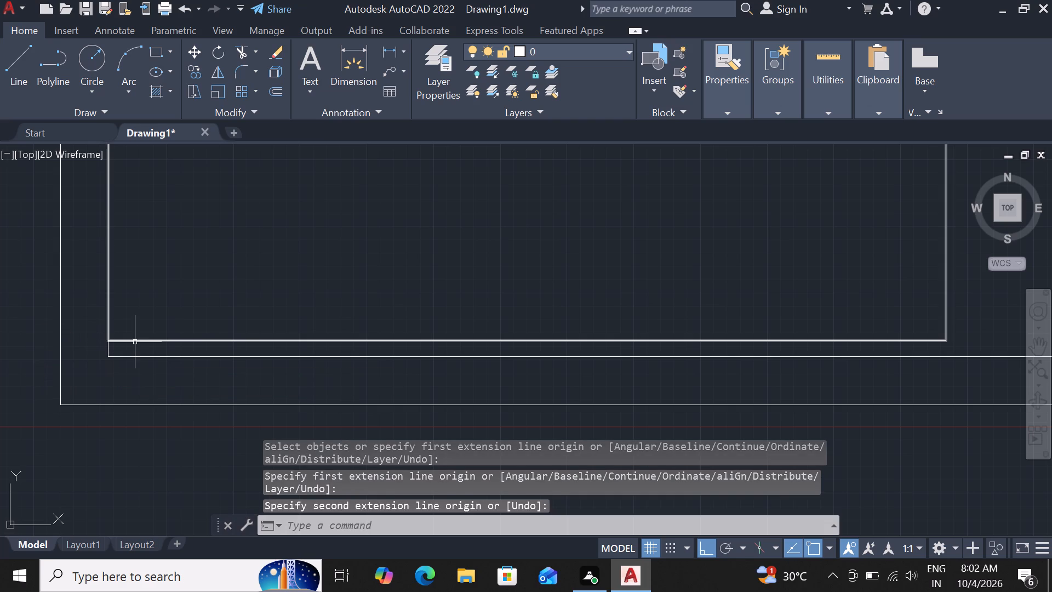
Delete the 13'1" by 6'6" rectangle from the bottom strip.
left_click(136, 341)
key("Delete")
Draw a 13'1" by 6'9" rectangle from the bottom strip's upper-left inside corner, extending right and down.
scroll(139, 346, "down", 3)
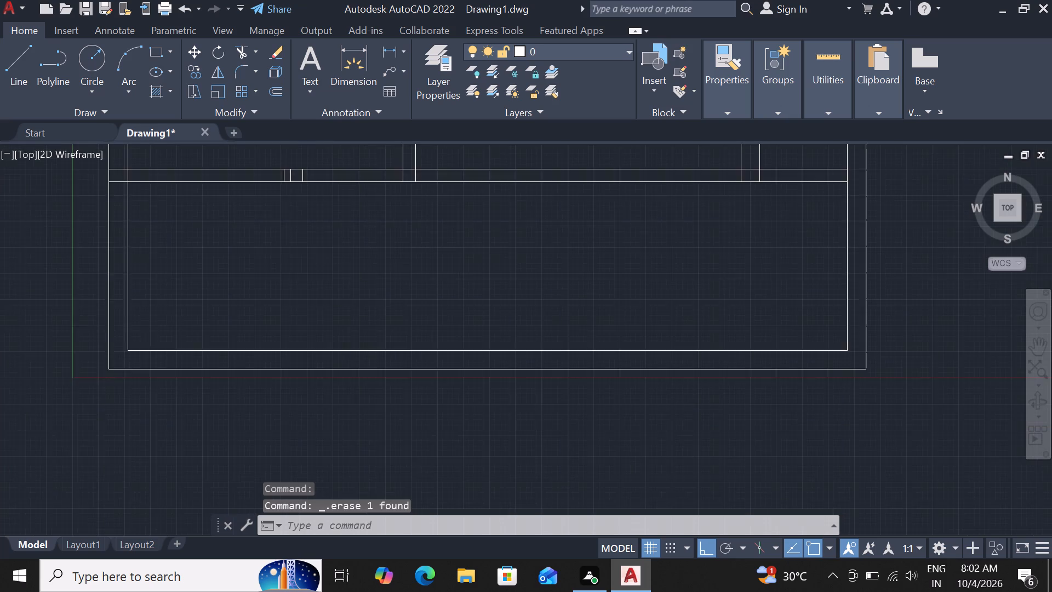
scroll(139, 225, "up", 2)
key("r")
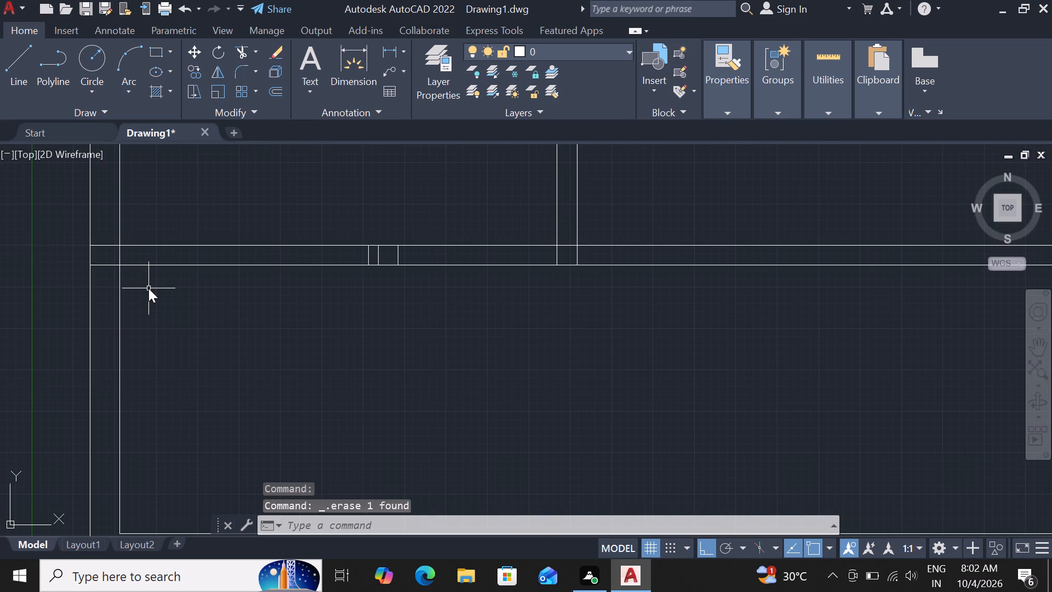
type("ec")
key("space")
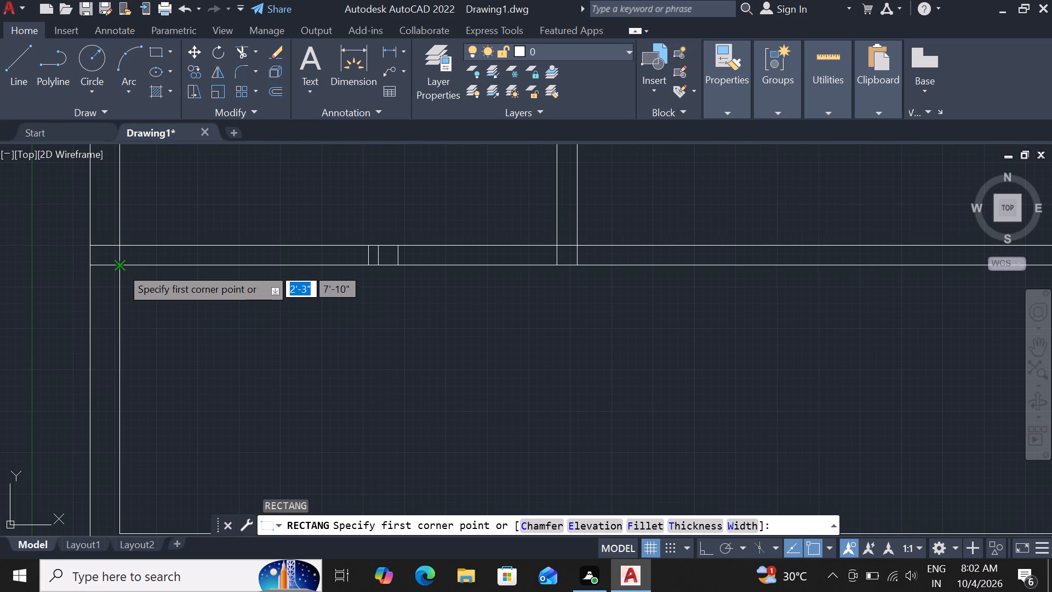
left_click(121, 267)
scroll(436, 360, "down", 1)
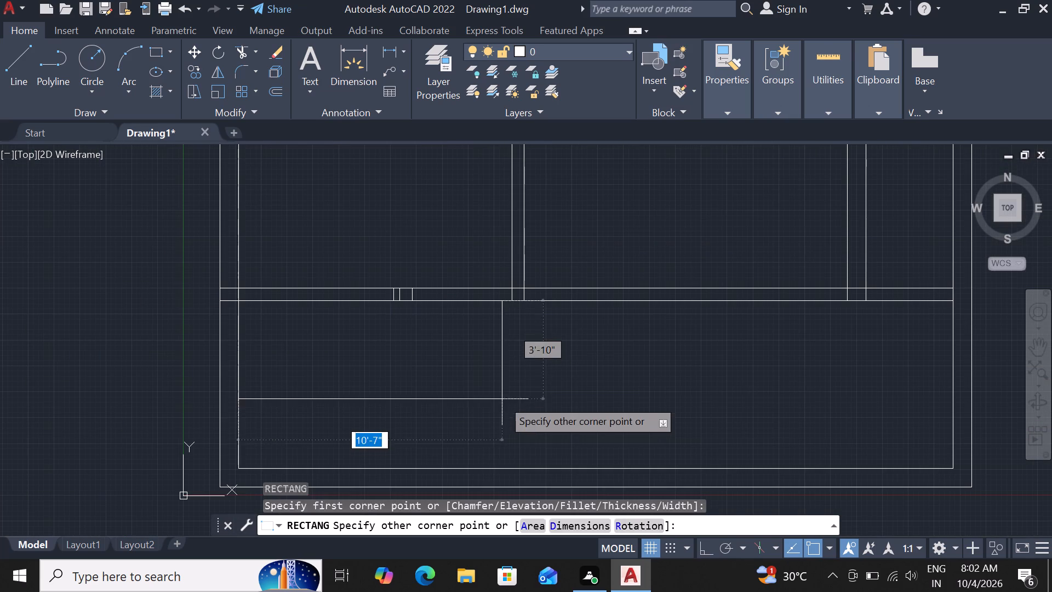
type("13'")
key("1")
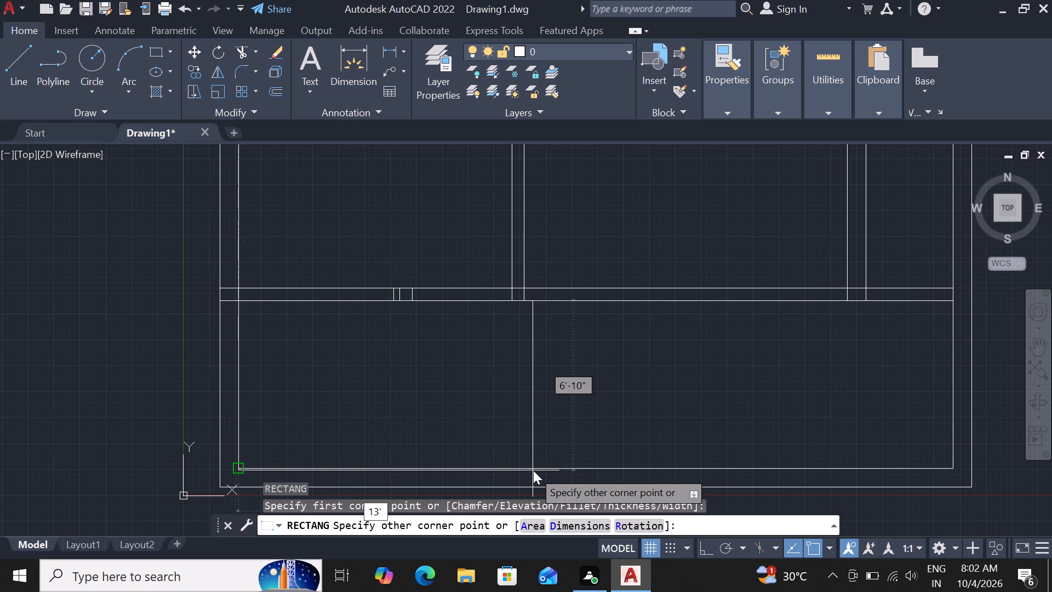
key("BackSpace")
key("BackSpace")
key("BackSpace")
key("BackSpace")
key("BackSpace")
type("d")
key("space")
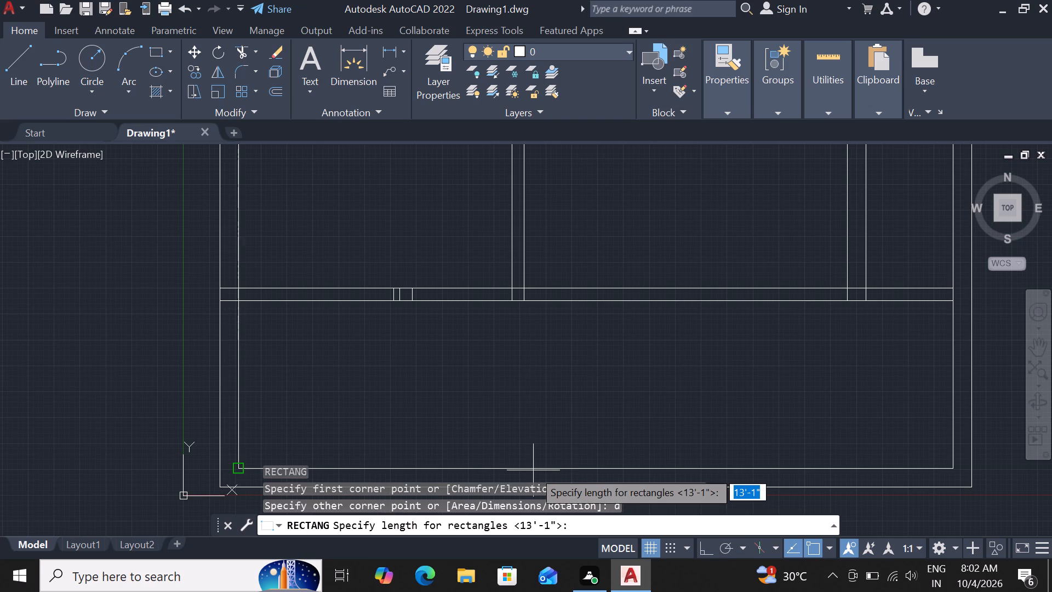
type("13'1")
key("shift+quotedbl")
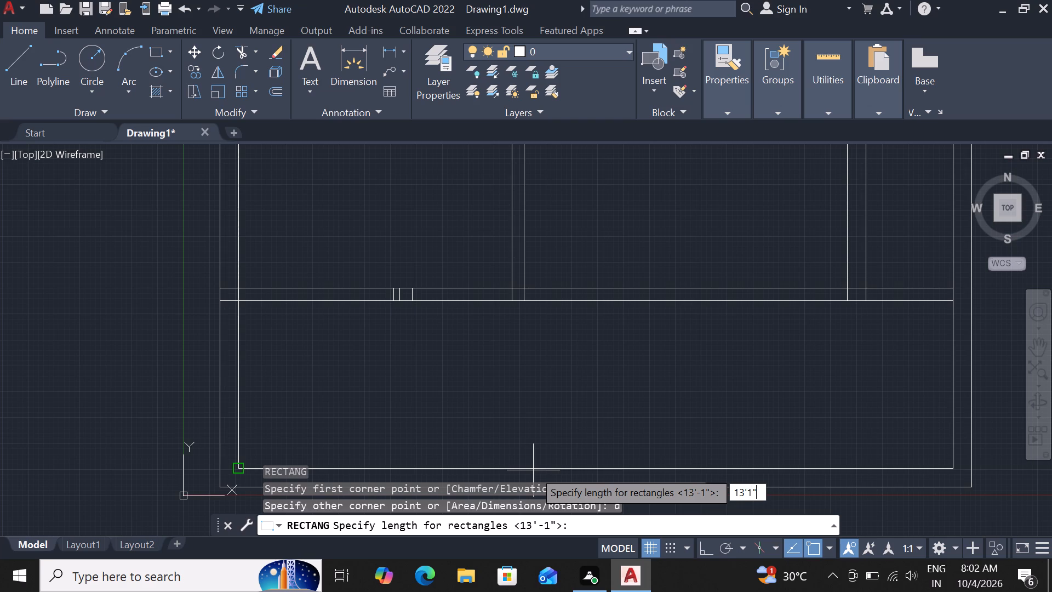
key("Return")
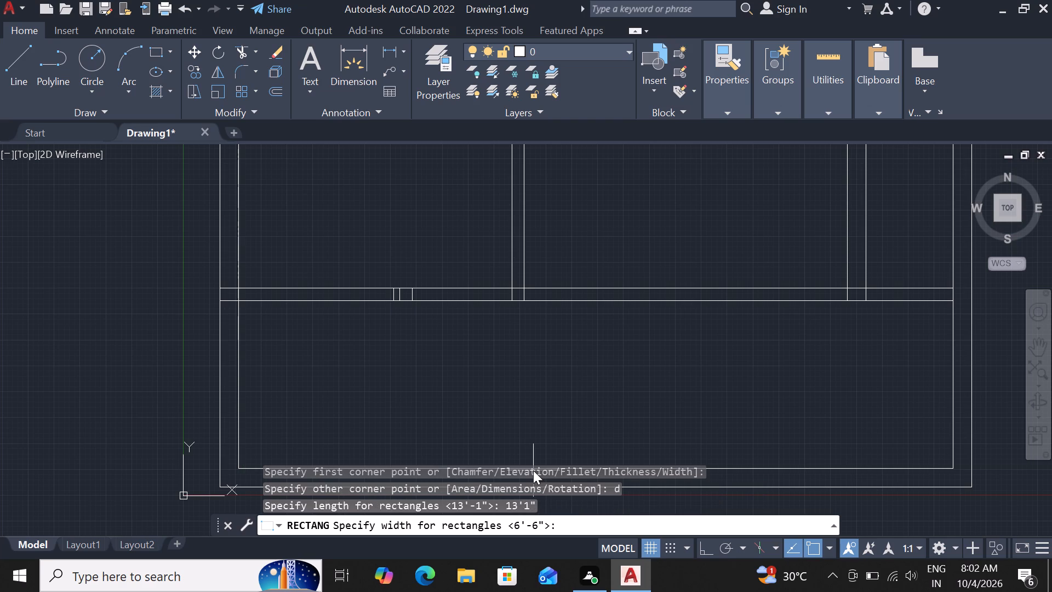
key("6")
type("'9\"")
key("Return")
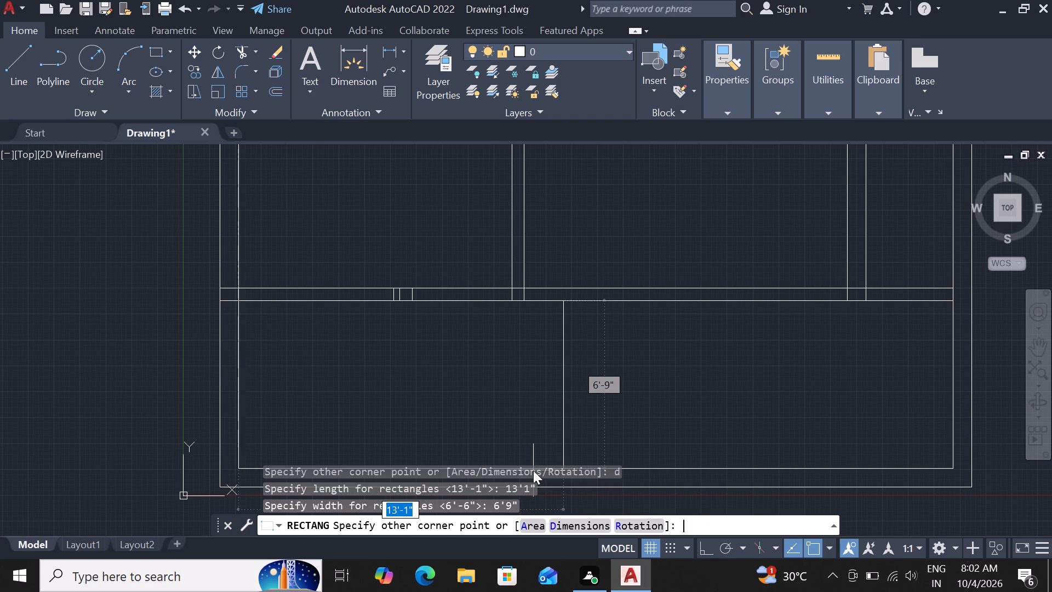
left_click(565, 444)
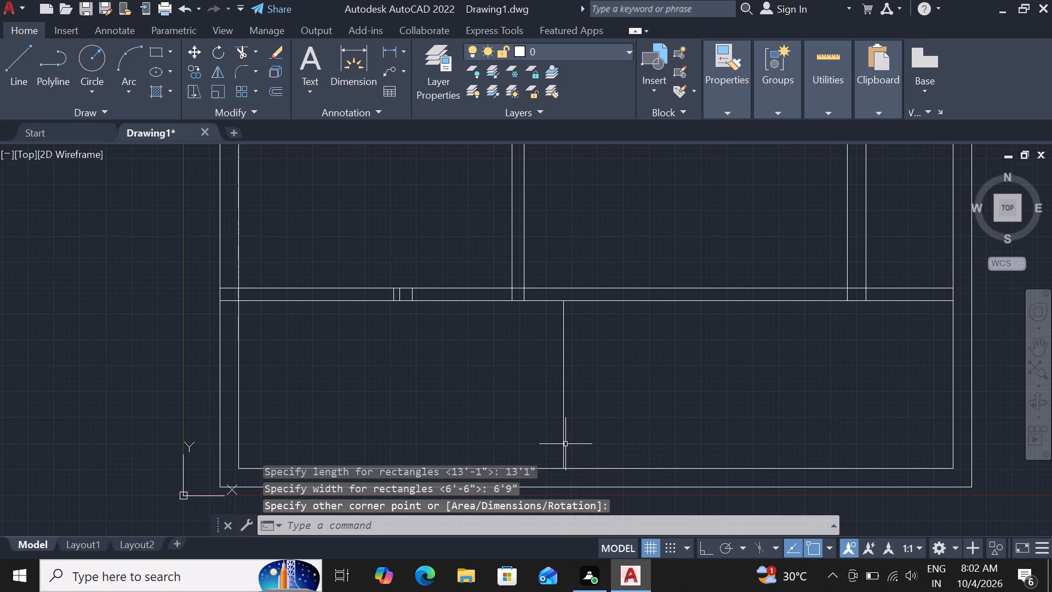
Explode the 13'1" by 6'9" rectangle into separate lines.
scroll(566, 438, "down", 2)
scroll(541, 469, "up", 3)
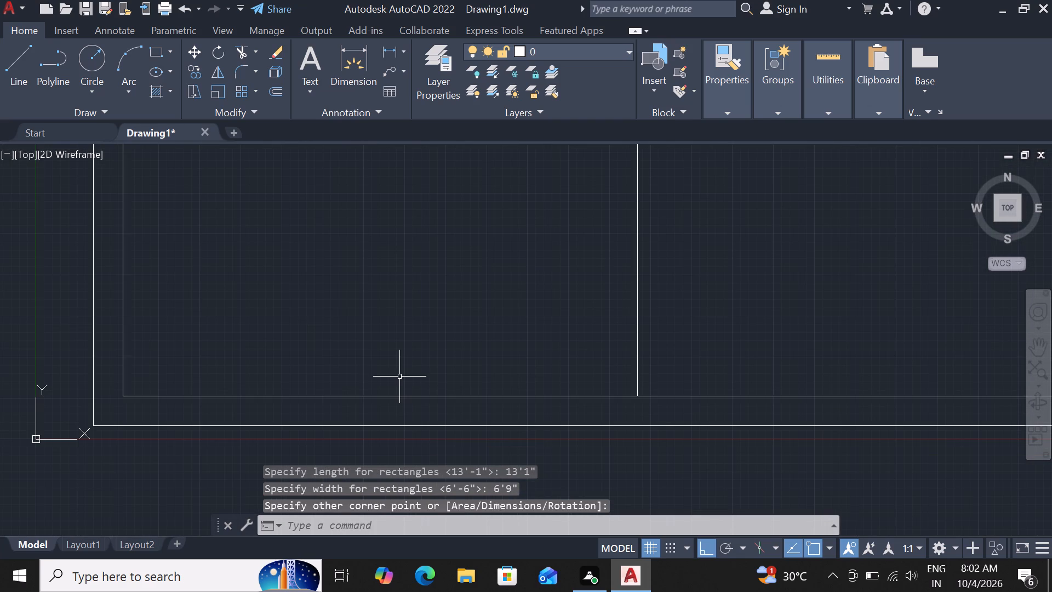
left_click(637, 321)
left_click(637, 321)
type("x")
key("space")
key("space")
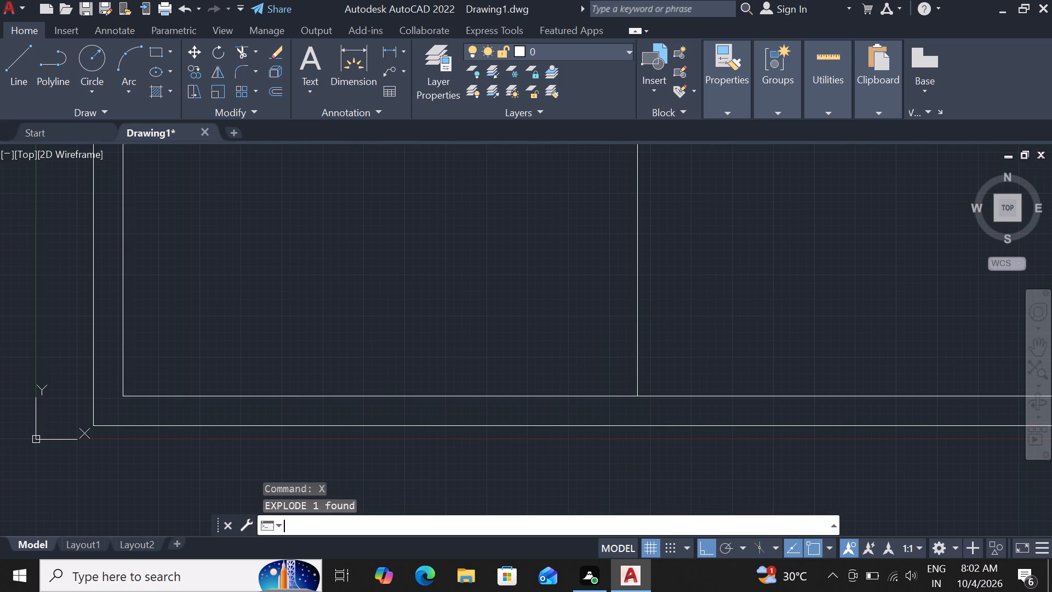
scroll(636, 340, "down", 2)
scroll(501, 243, "up", 2)
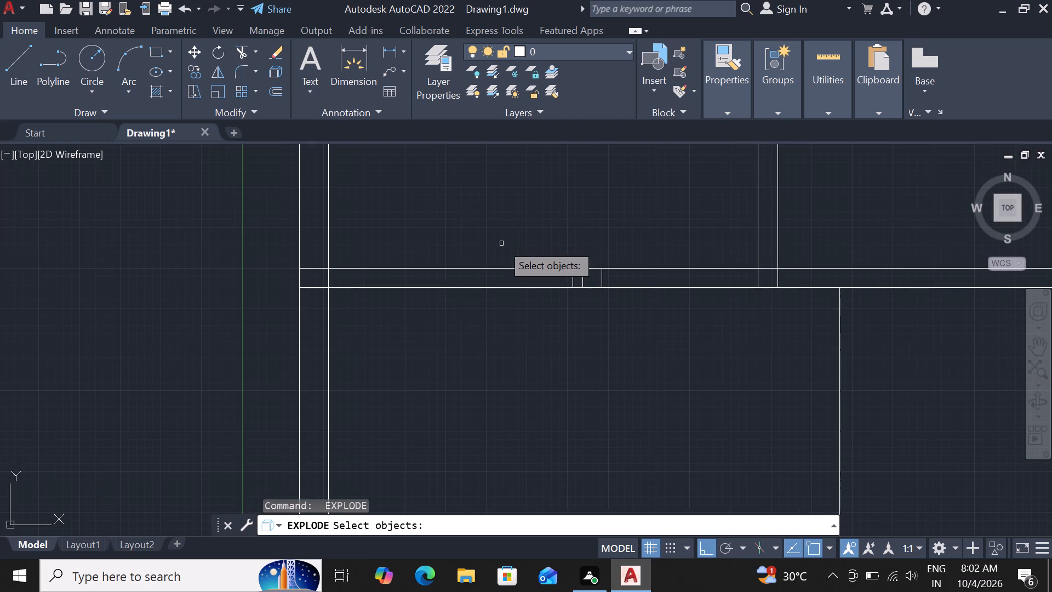
scroll(358, 292, "up", 1)
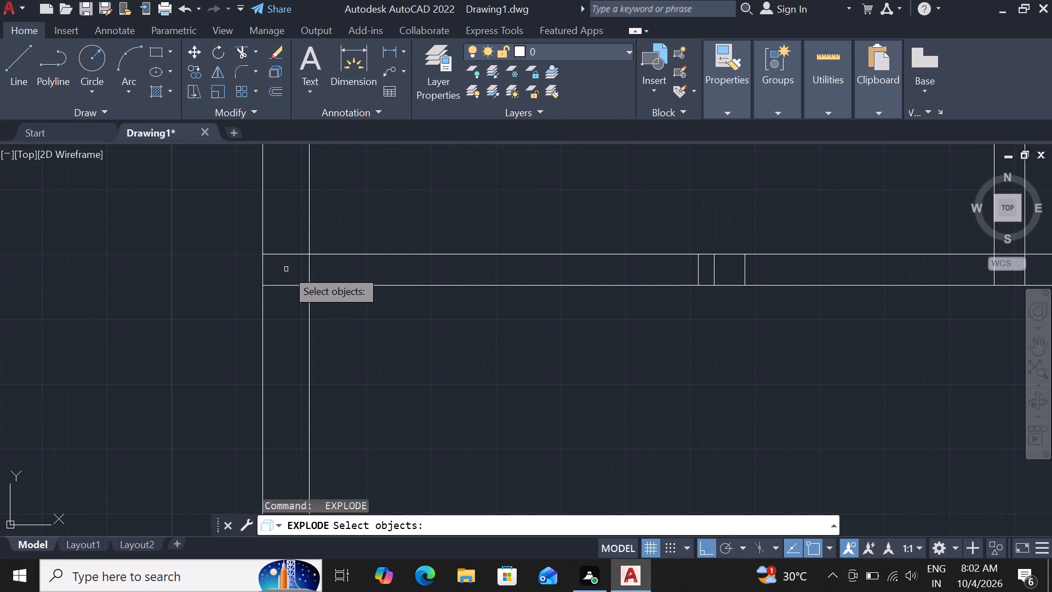
key("Escape")
Trim the lines crossing where the lowest horizontal partition meets the left outer wall, leaving an open wall junction.
type("tr")
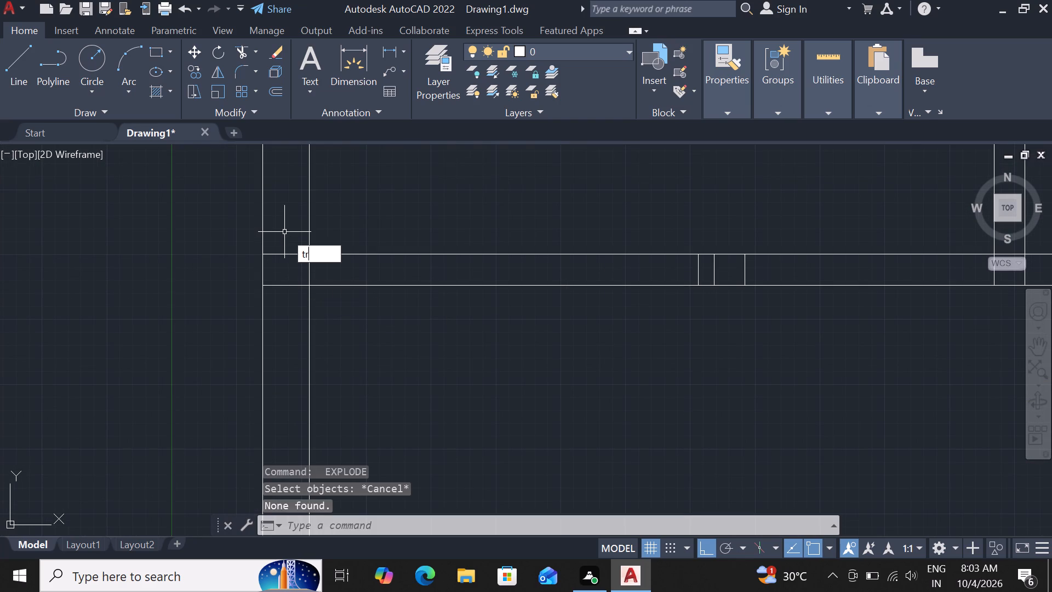
key("space")
key("space")
left_click(284, 232)
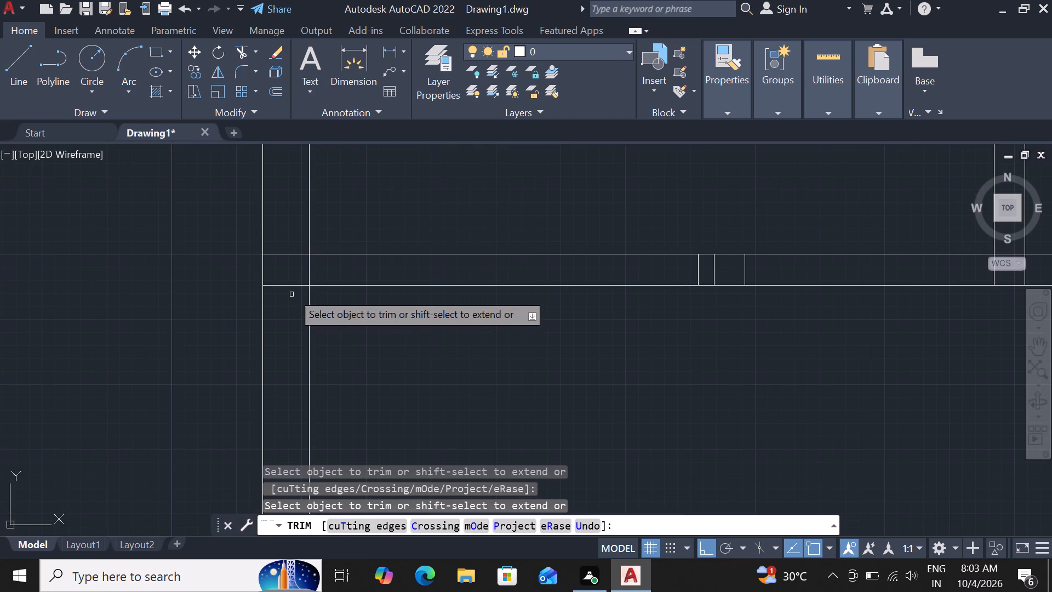
left_click_drag(291, 287, 294, 276)
left_click(294, 254)
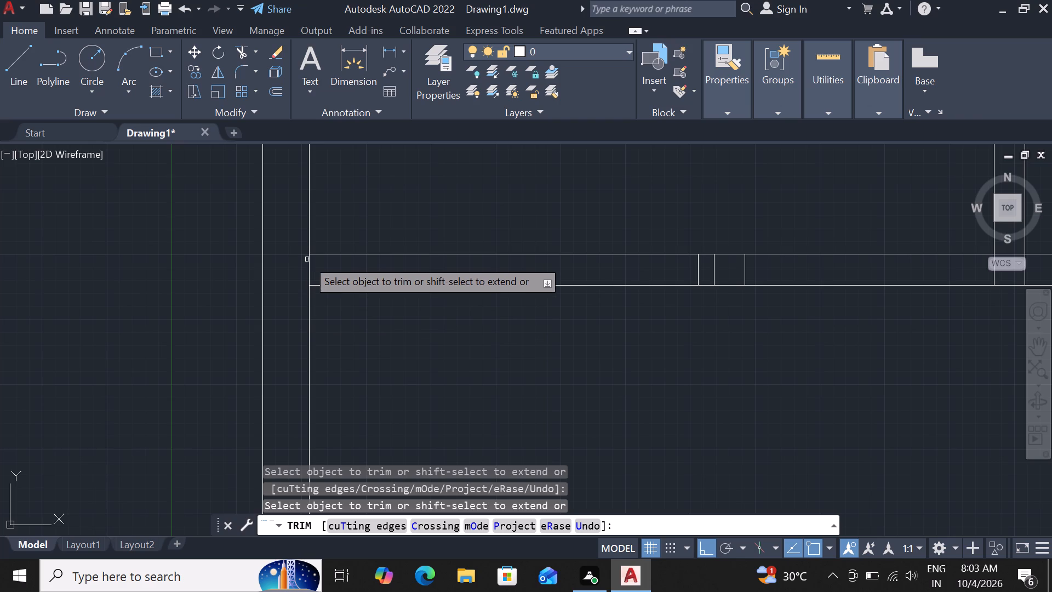
left_click_drag(308, 270, 328, 271)
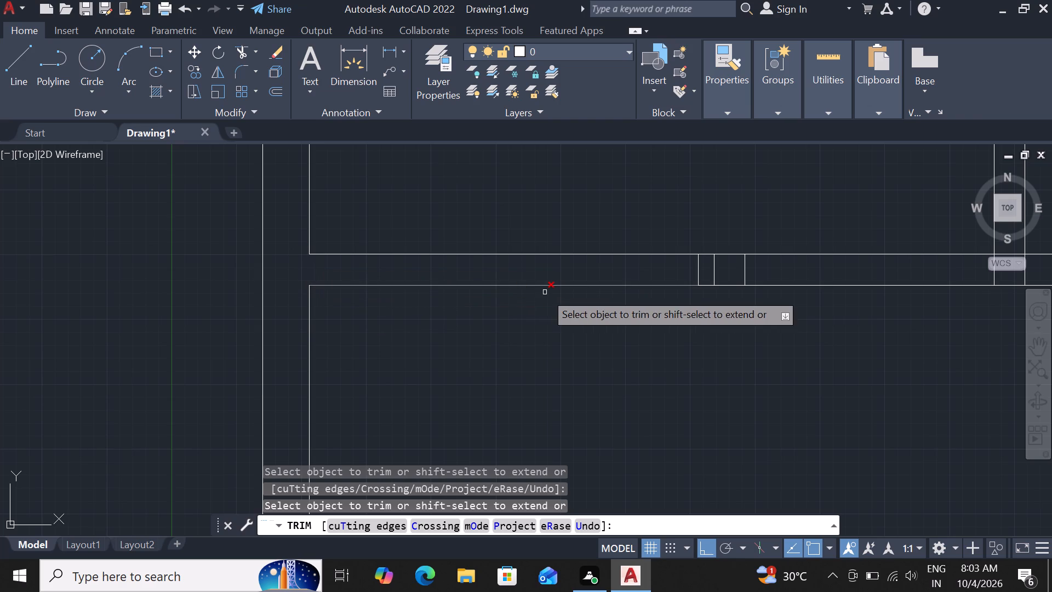
Trim away the three short vertical stubs inside the lowest horizontal partition, using a fence.
left_click_drag(665, 280, 676, 277)
left_click(769, 276)
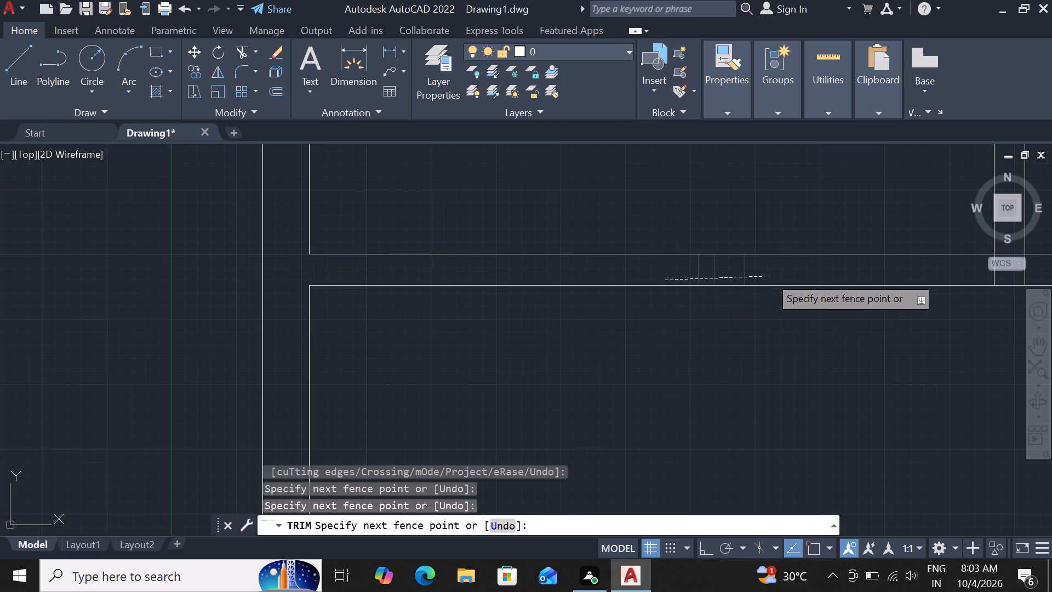
Trim the crossing lines where the left vertical partition meets the lowest horizontal partition, opening the junction between the two walls.
scroll(570, 288, "down", 2)
scroll(750, 289, "up", 2)
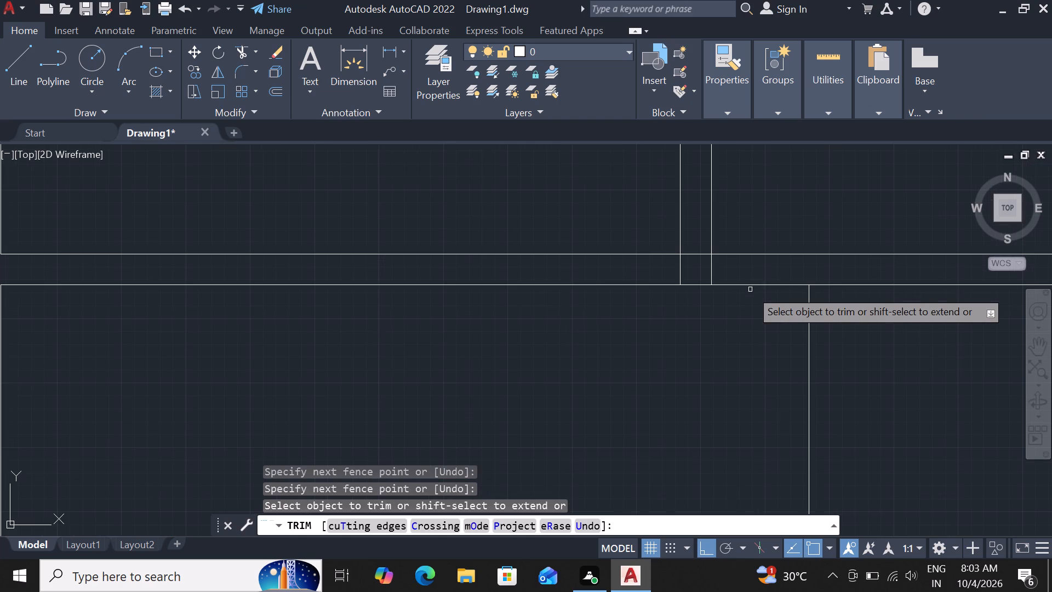
left_click(699, 255)
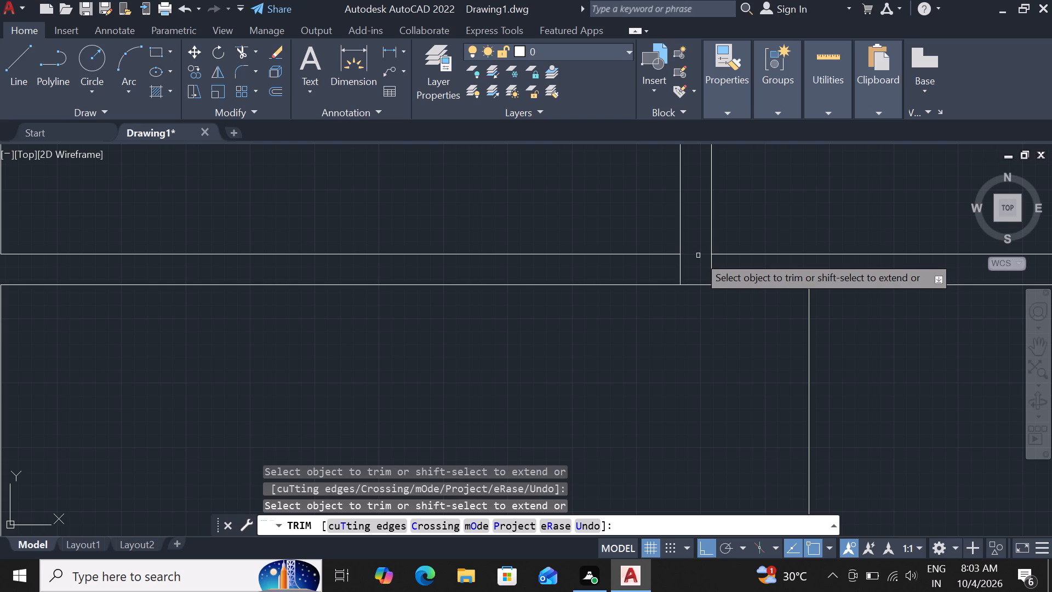
left_click(679, 266)
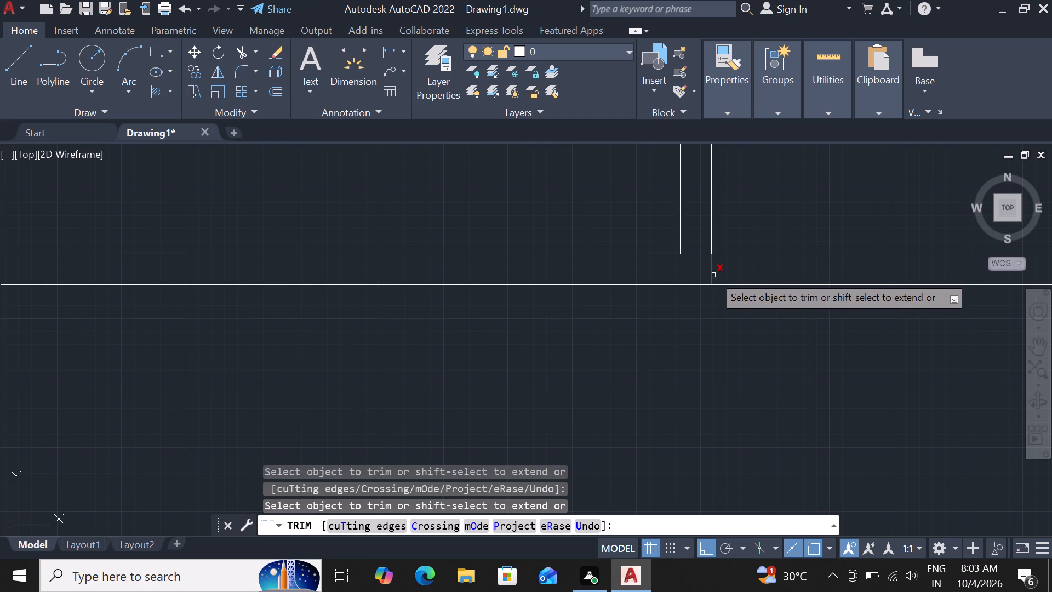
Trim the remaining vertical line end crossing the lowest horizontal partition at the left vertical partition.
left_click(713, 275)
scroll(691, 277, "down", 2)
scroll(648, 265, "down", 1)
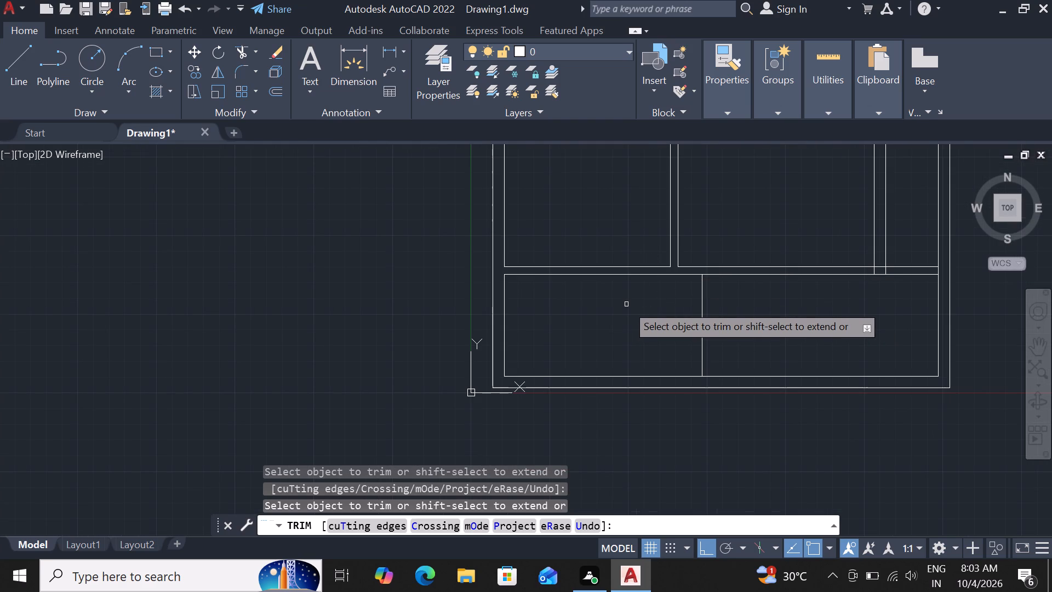
Undo all the recent trims along the lowest horizontal partition and leave the Trim command.
key("ctrl+z")
key("ctrl+z")
key("ctrl+z")
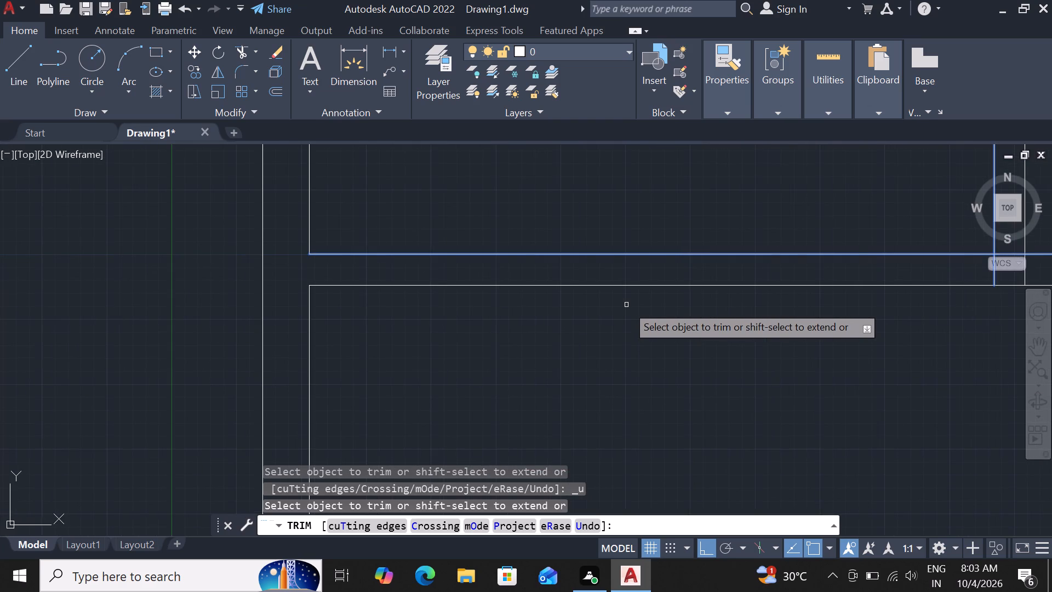
scroll(626, 305, "down", 3, "ctrl")
key("ctrl+z")
key("ctrl+z")
key("ctrl+z")
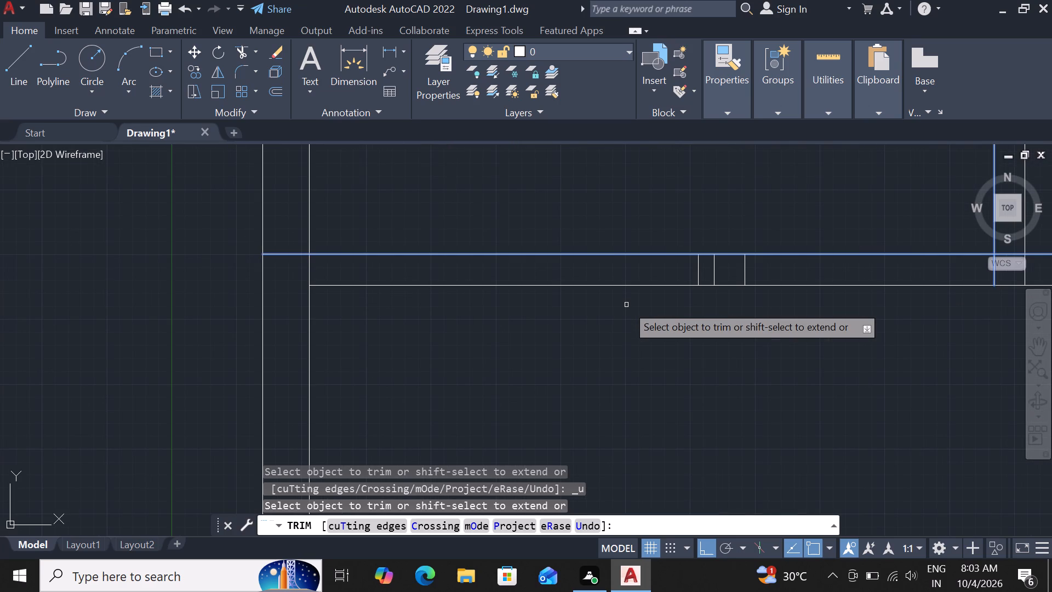
key("ctrl+z")
key("ctrl+z")
key("ctrl+z")
scroll(626, 305, "down", 2, "ctrl")
key("ctrl+z")
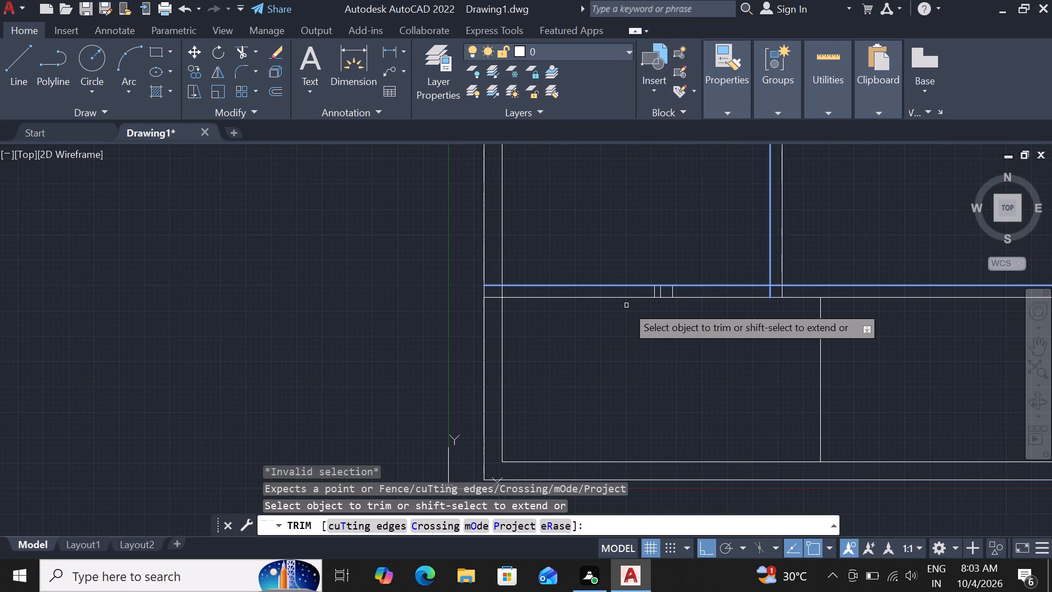
key("ctrl+z")
key("ctrl+z")
key("ctrl+z")
key("ctrl+z")
key("ctrl+z")
key("ctrl+z")
key("ctrl+z")
key("ctrl+z")
key("ctrl+z")
key("ctrl+z")
key("ctrl+z")
key("ctrl+z")
key("Escape")
key("Escape")
left_click(630, 348)
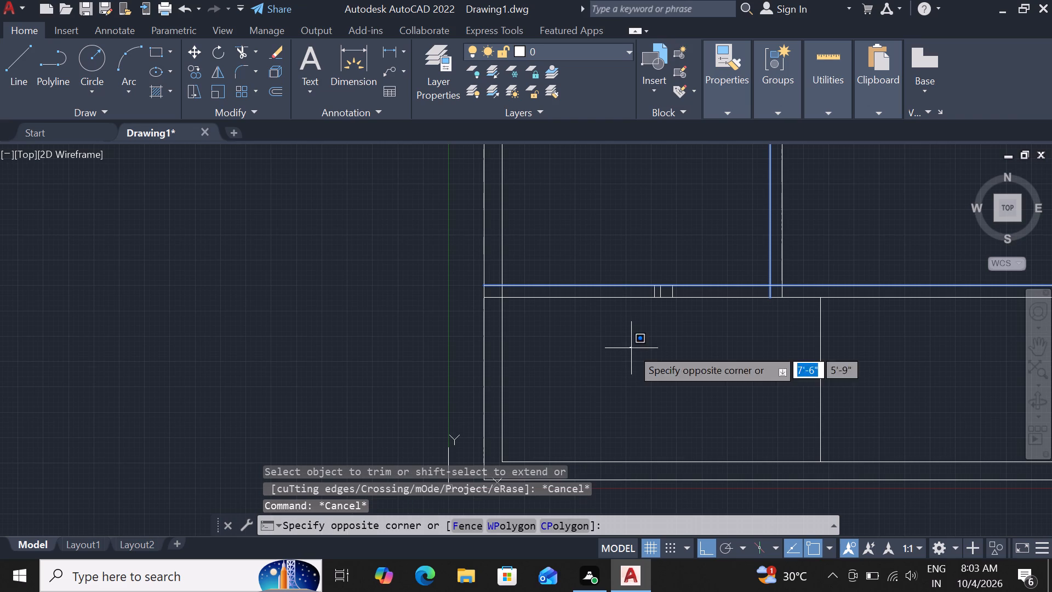
key("Escape")
key("Escape")
key("Escape")
key("Escape")
scroll(556, 325, "down", 2)
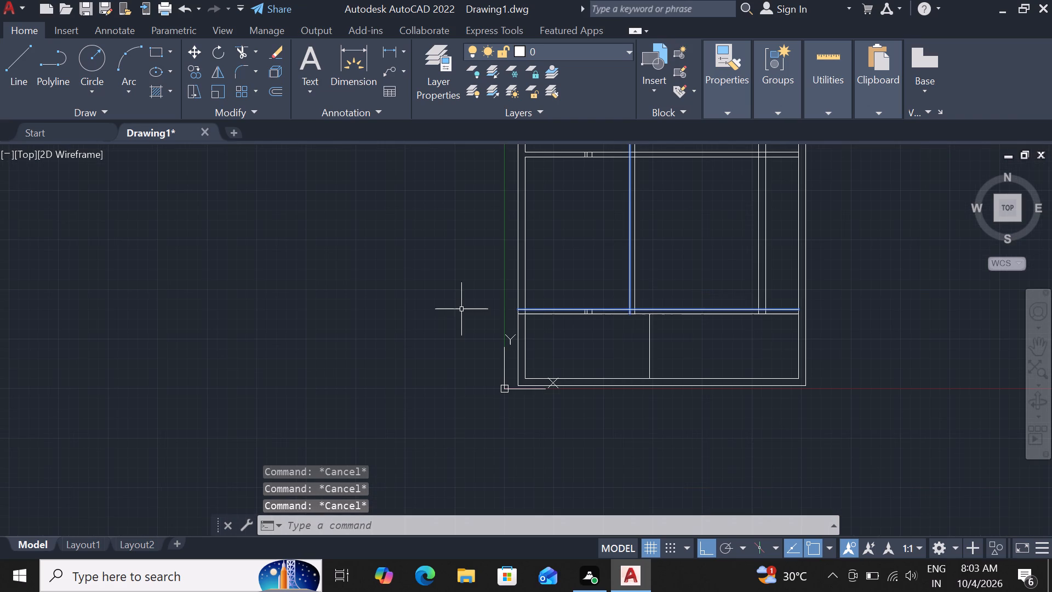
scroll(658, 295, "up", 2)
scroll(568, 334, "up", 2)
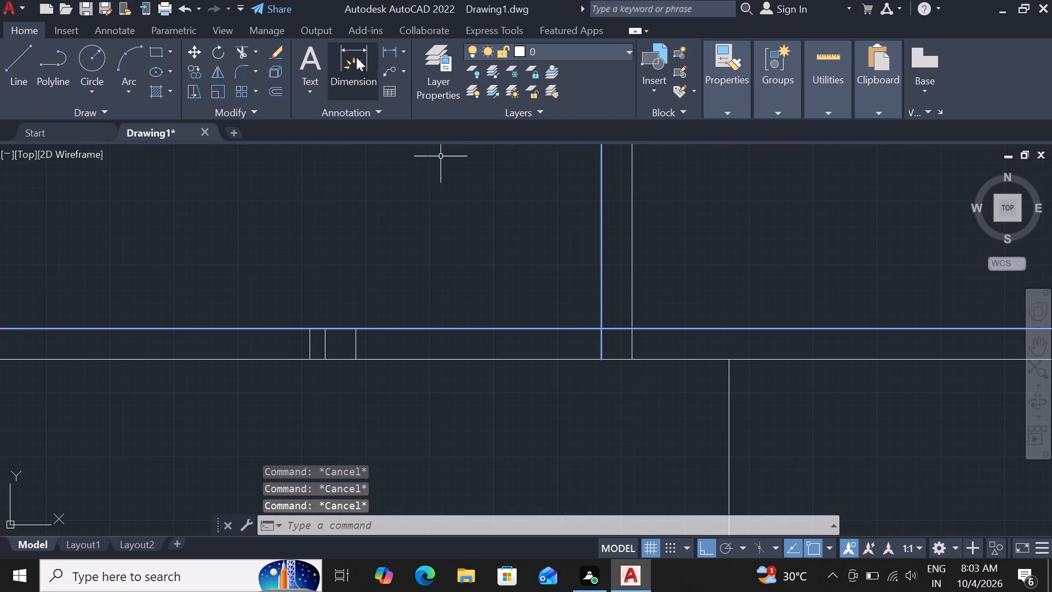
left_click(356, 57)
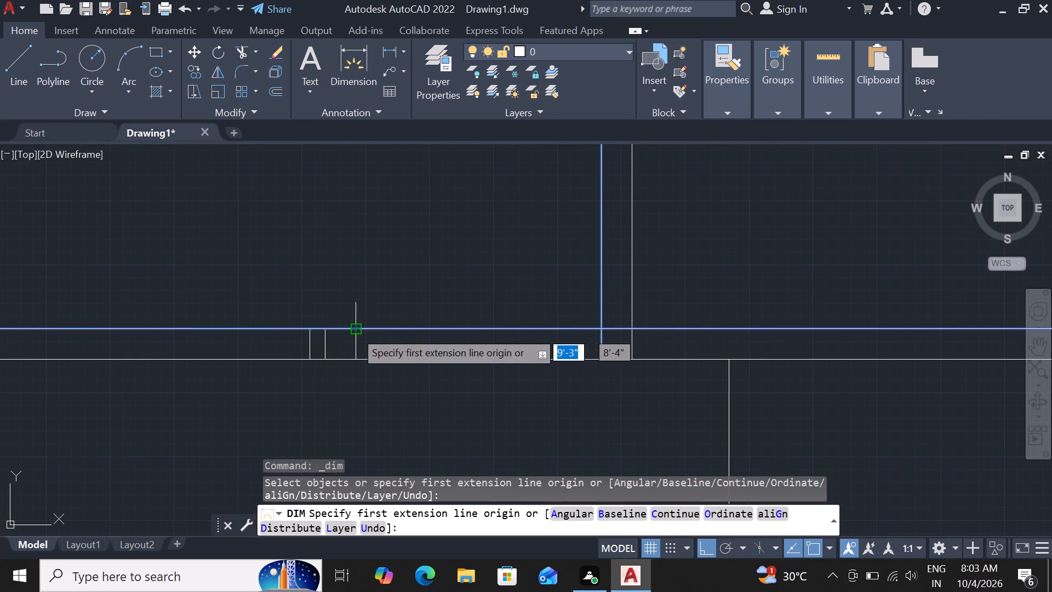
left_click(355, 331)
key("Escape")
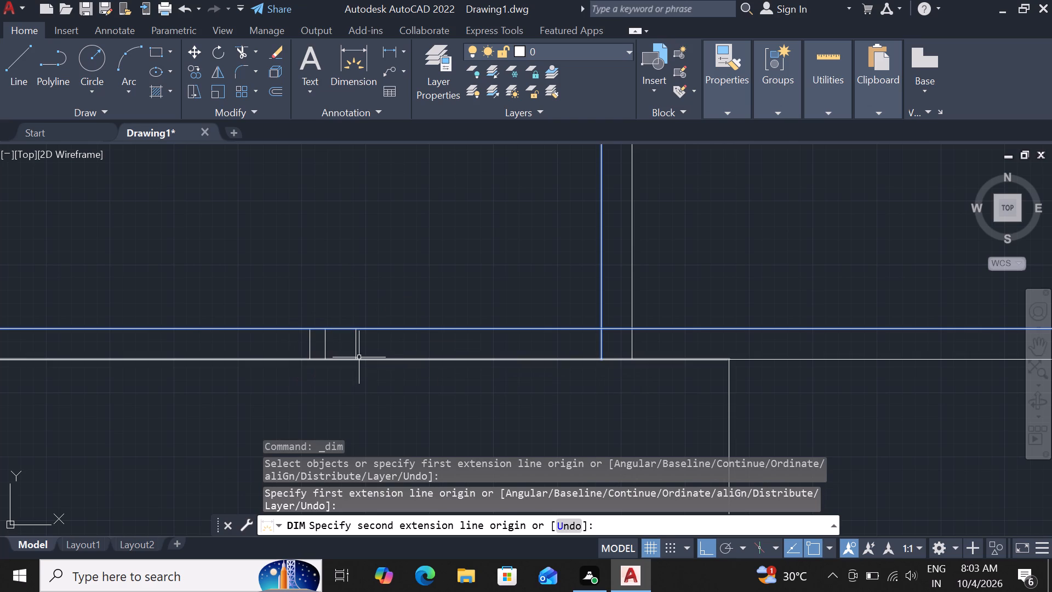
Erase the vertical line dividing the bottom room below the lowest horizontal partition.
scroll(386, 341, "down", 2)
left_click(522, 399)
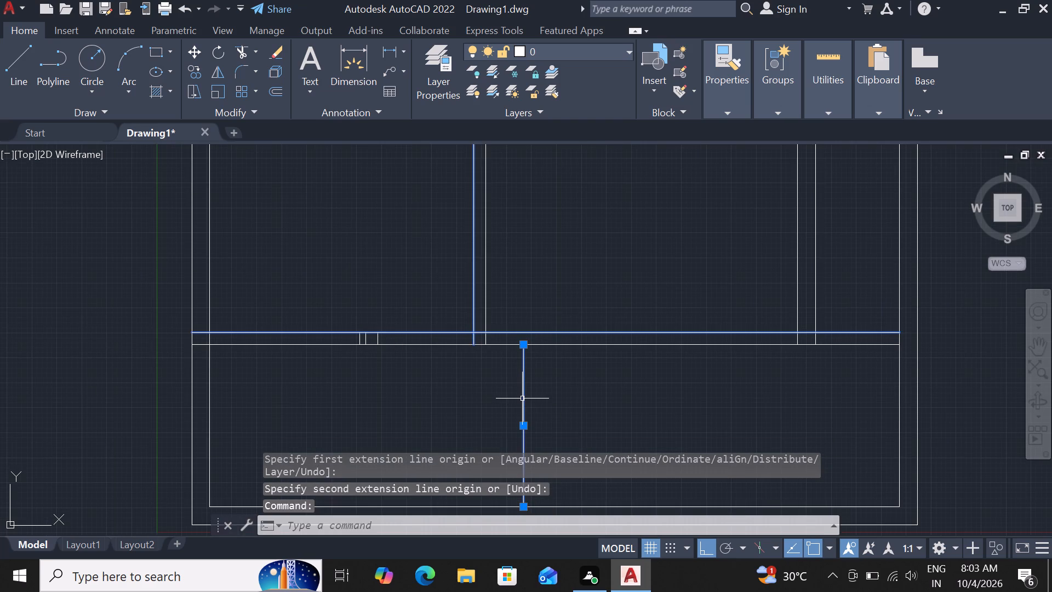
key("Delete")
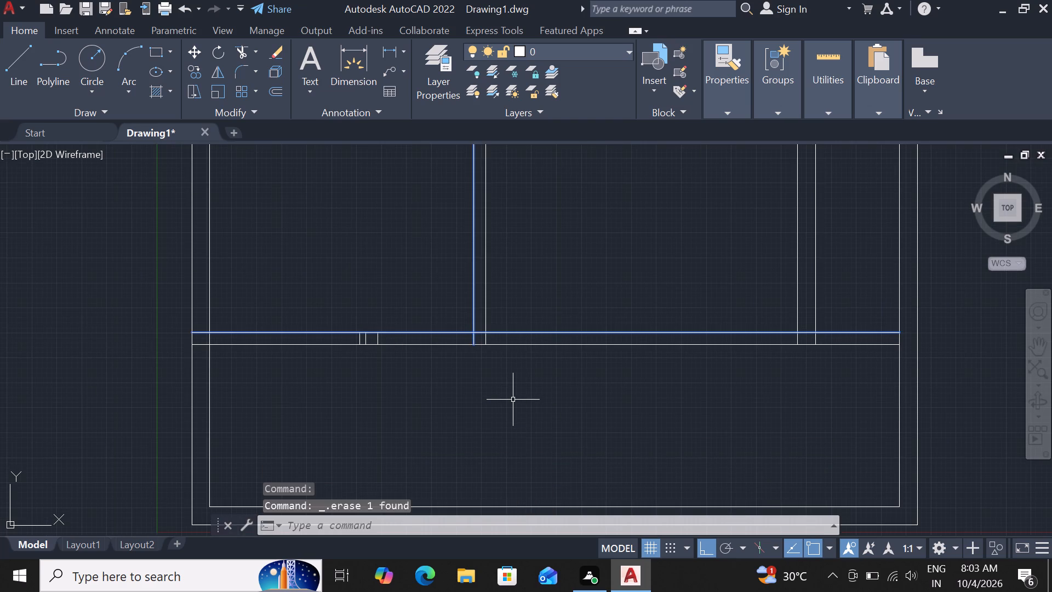
Undo back through the erase, explode and both bottom-room rectangles, to the state before the first rectangle was drawn.
key("ctrl+z")
key("ctrl+z")
key("ctrl+z")
key("ctrl+z")
key("ctrl+z")
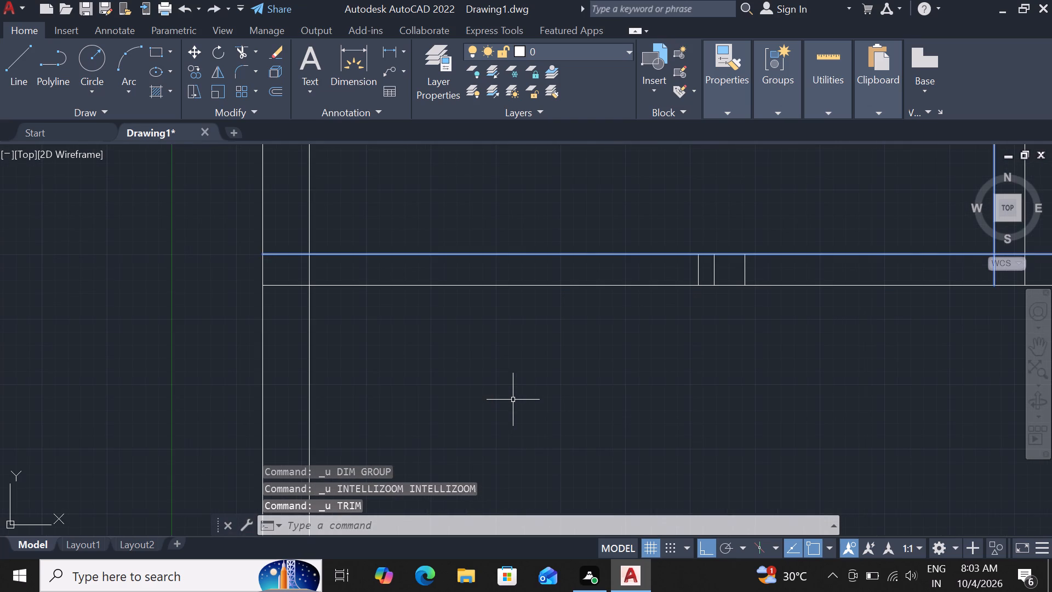
key("ctrl+z")
scroll(514, 395, "down", 3, "ctrl")
key("ctrl+z")
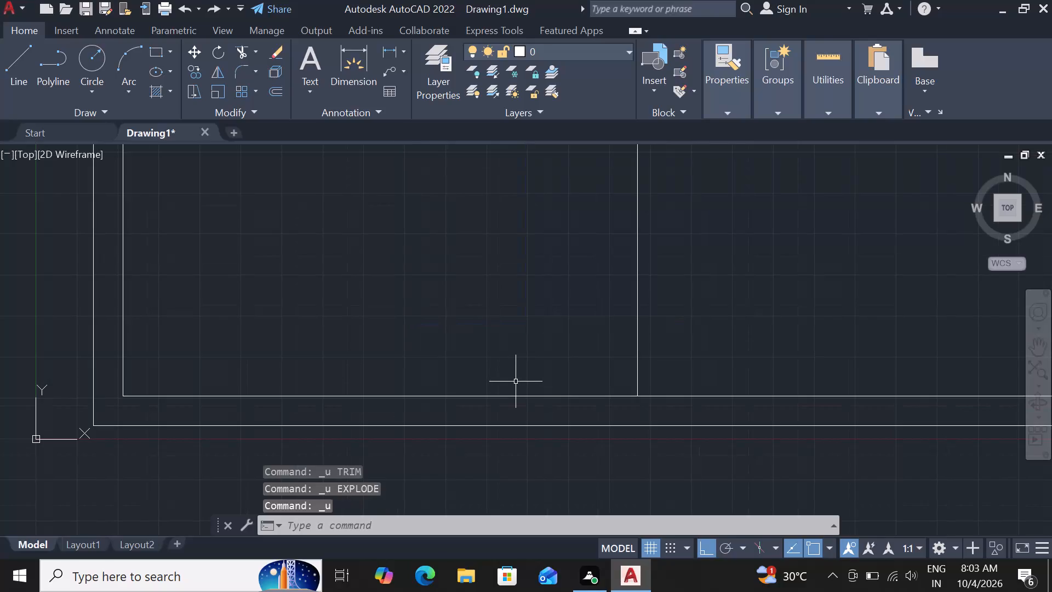
key("ctrl+z")
key("ctrl+z")
key("ctrl+z")
key("ctrl+z")
key("ctrl+z")
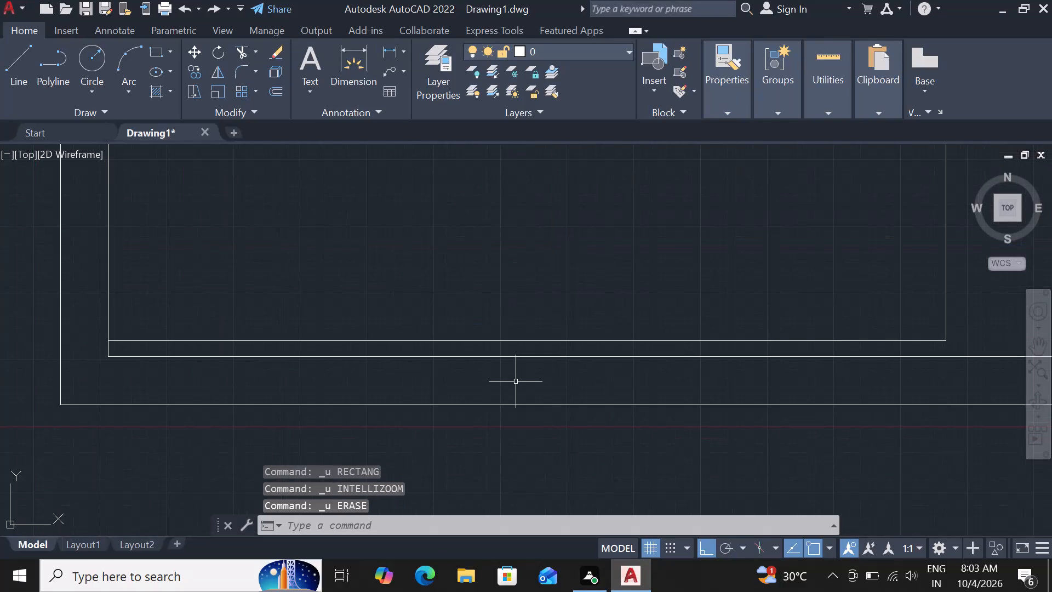
key("ctrl+z")
key("ctrl+z")
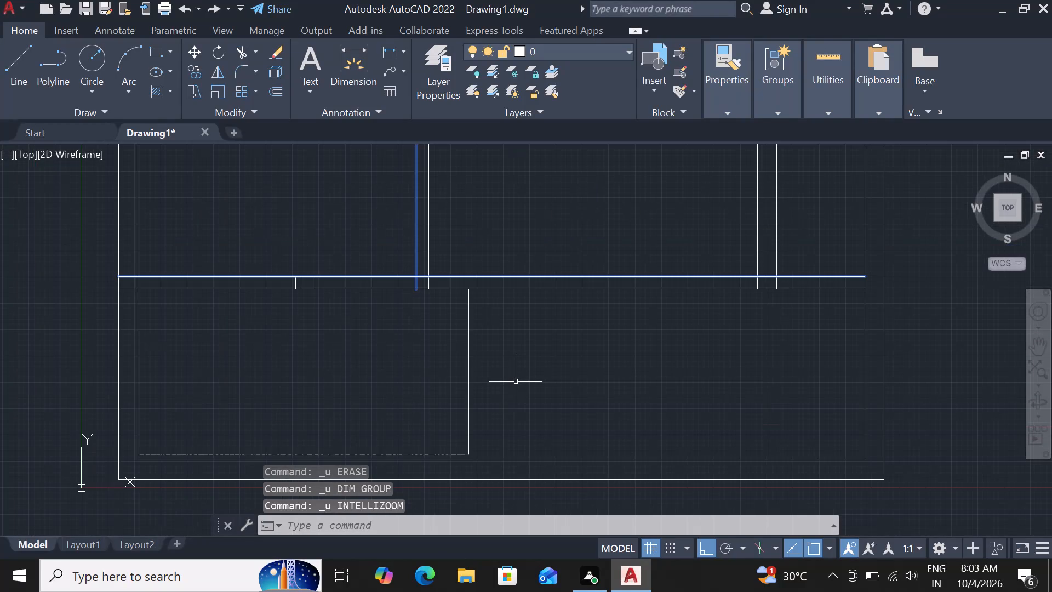
key("ctrl+z")
Erase the lower line of the lowest horizontal partition.
scroll(338, 266, "up", 2, "ctrl")
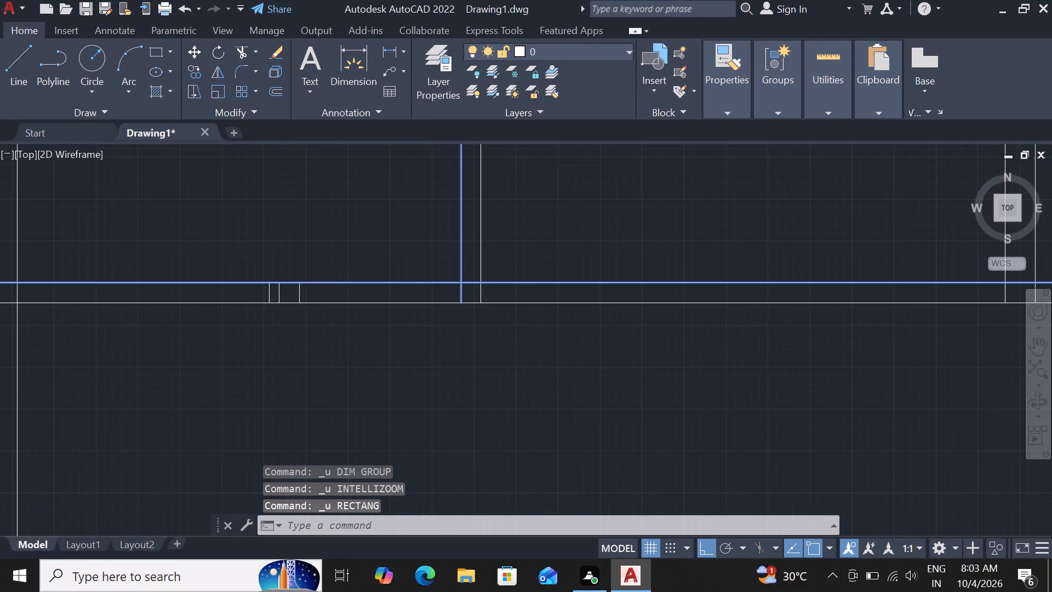
left_click(375, 328)
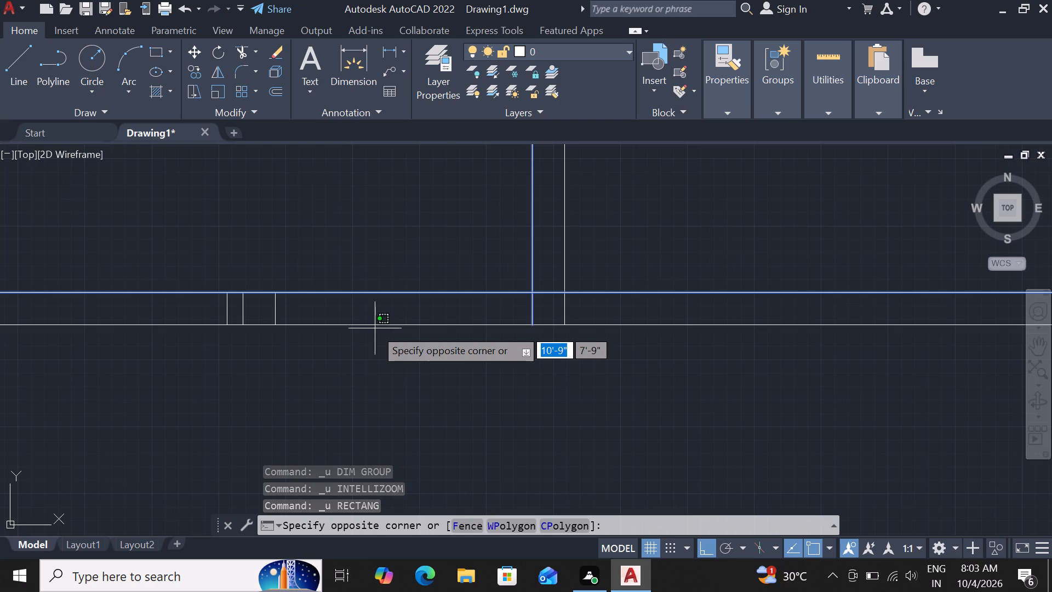
left_click(378, 325)
left_click(378, 325)
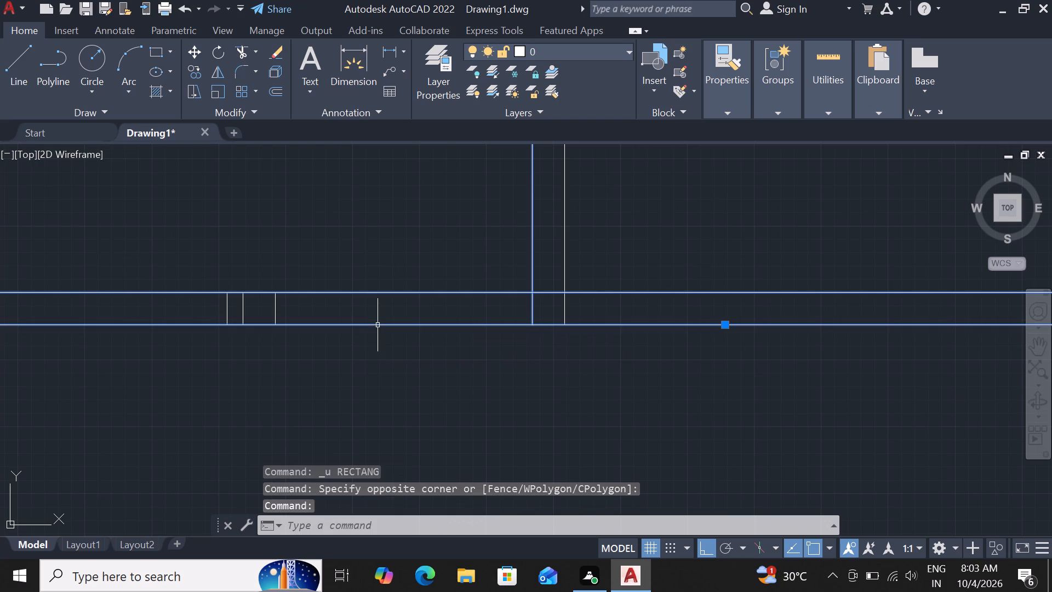
key("Delete")
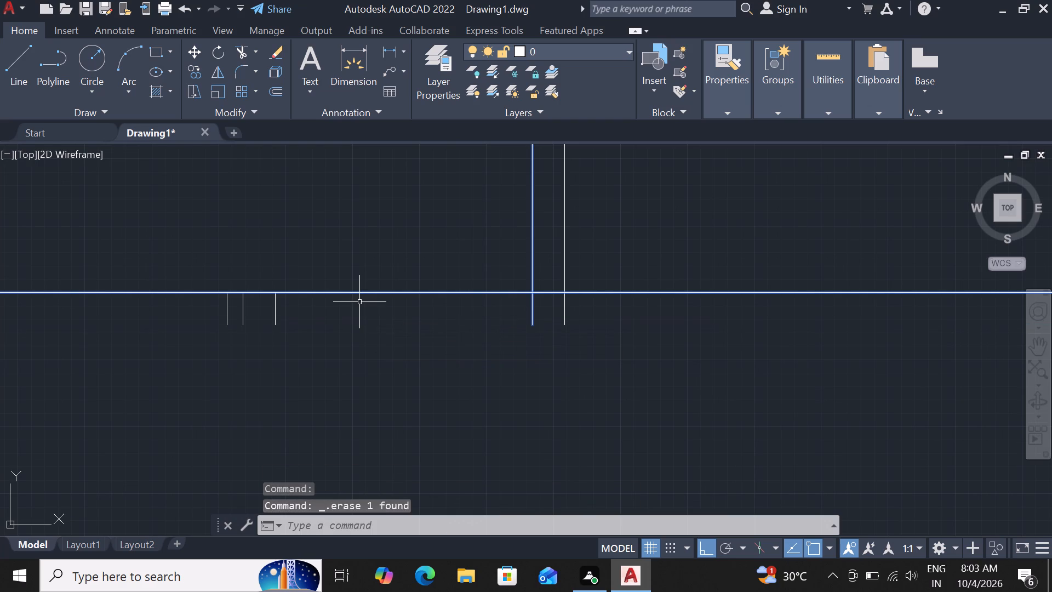
Offset the upper line of the lowest horizontal partition 9" downward to form a new lower wall face.
key("Escape")
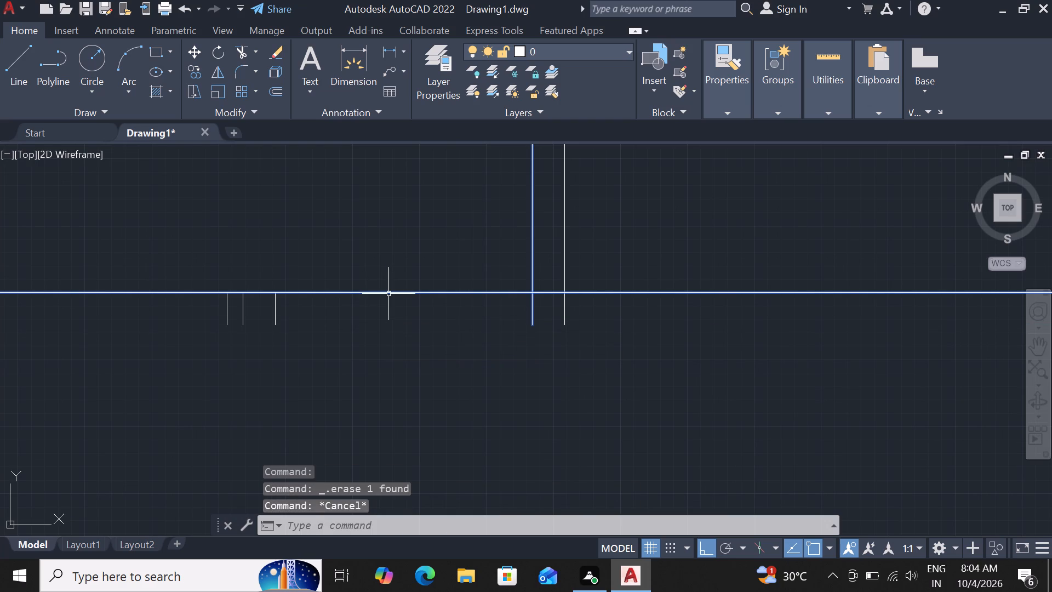
left_click(388, 294)
type("of 9\"")
key("Return")
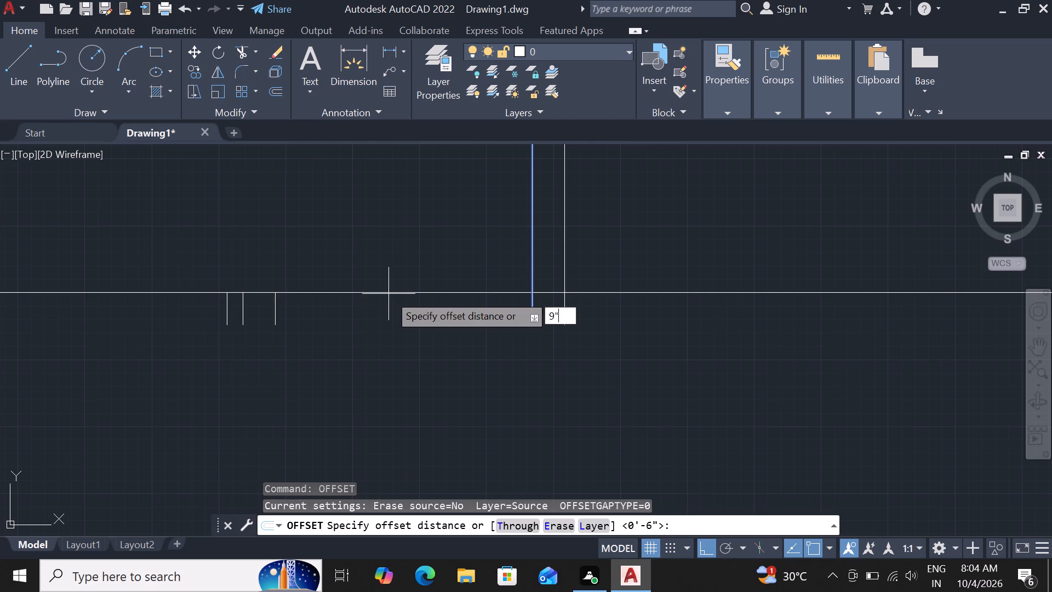
left_click(387, 326)
scroll(401, 338, "down", 2)
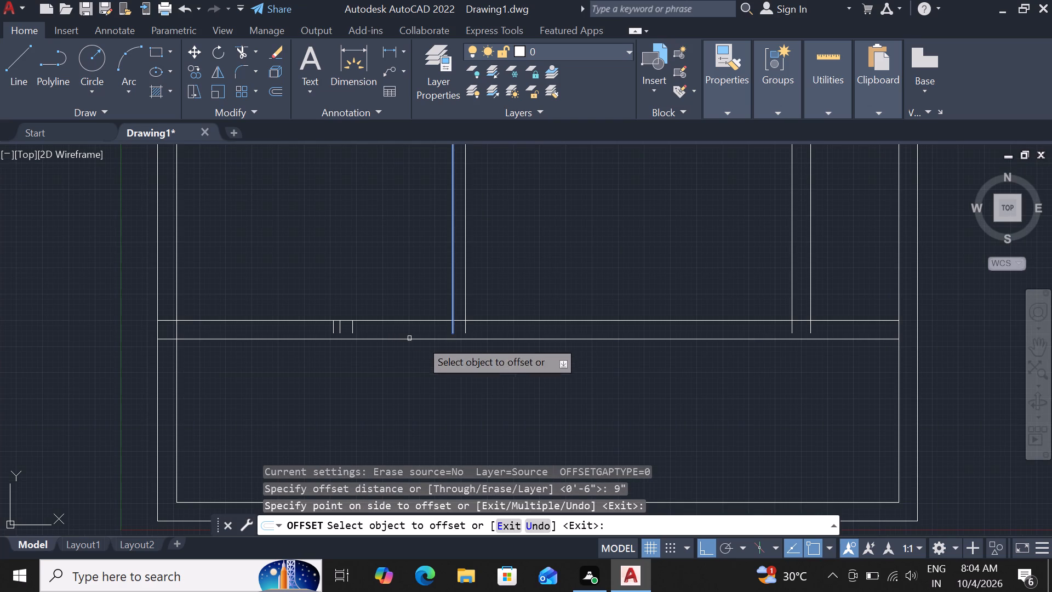
key("Escape")
Trim the lines crossing where the 9" lowest horizontal partition meets the left outer wall, opening the junction.
scroll(242, 354, "up", 1)
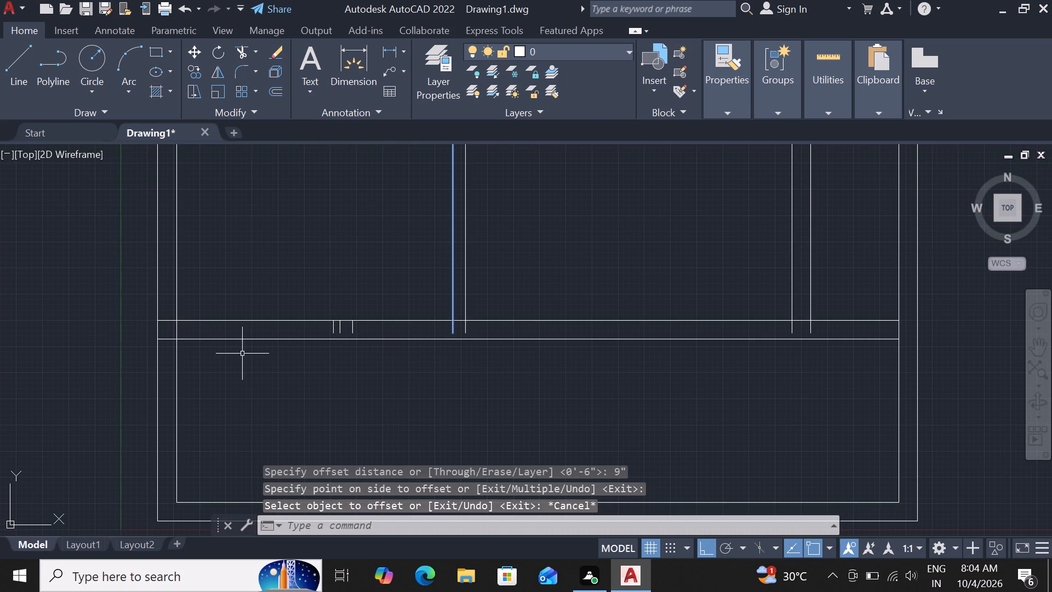
type("tr")
key("space")
key("space")
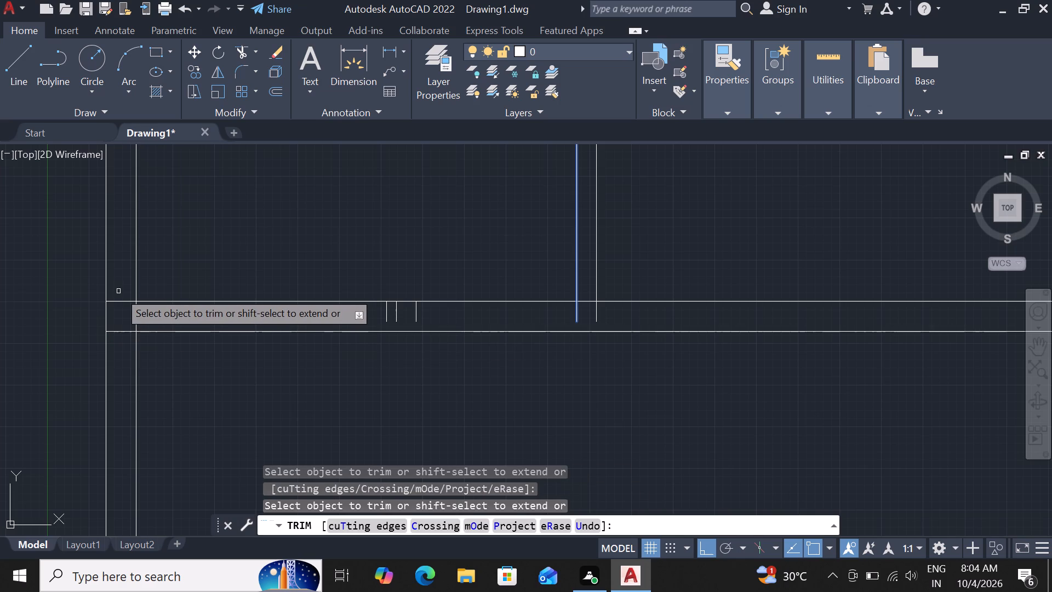
left_click(118, 291)
left_click(123, 335)
left_click(135, 316)
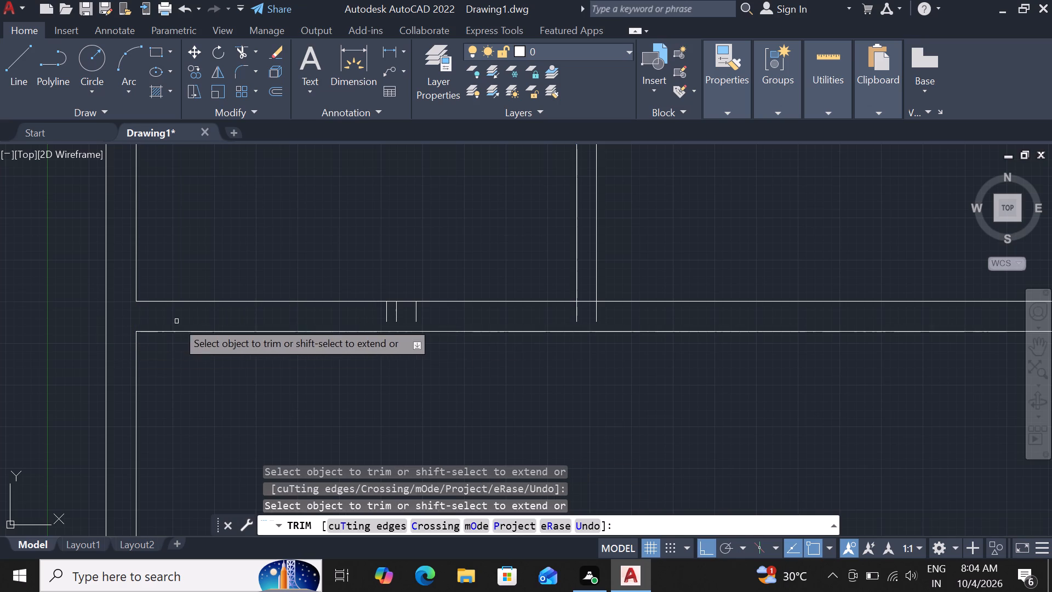
Trim away the three short vertical stubs inside the lowest horizontal partition.
left_click_drag(385, 315, 391, 314)
left_click_drag(396, 314, 402, 314)
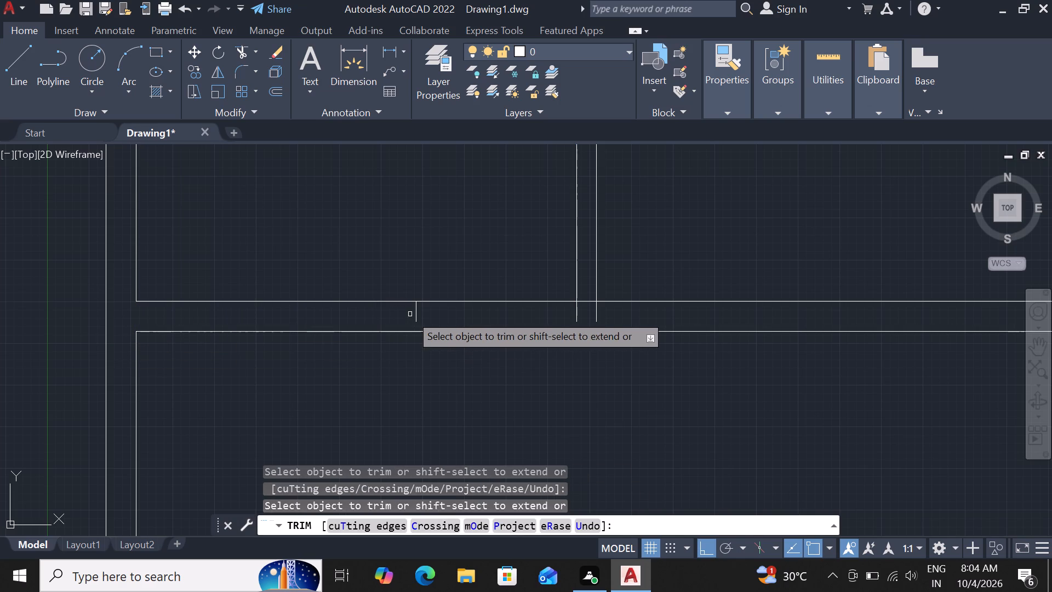
left_click_drag(418, 316, 431, 319)
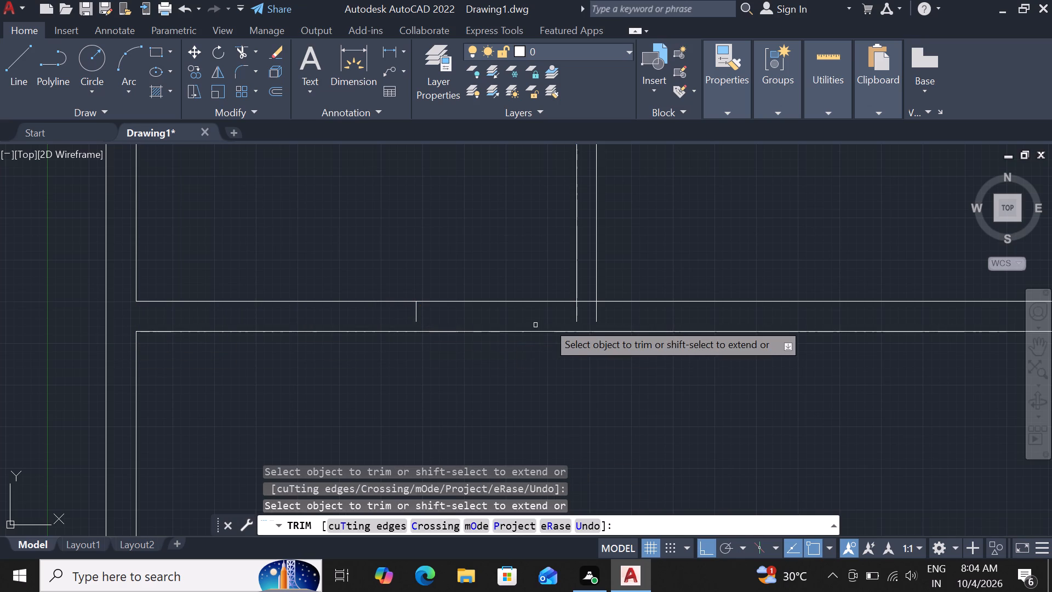
left_click(416, 315)
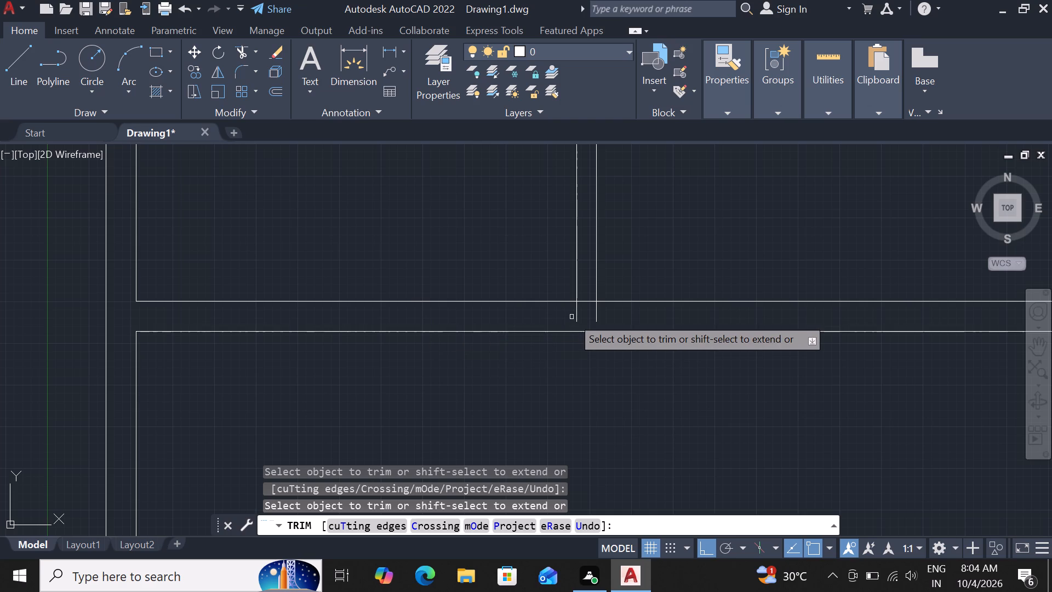
Trim the line ends and wall face where the left vertical partition meets the lowest horizontal partition, opening the junction.
left_click(576, 315)
left_click(596, 315)
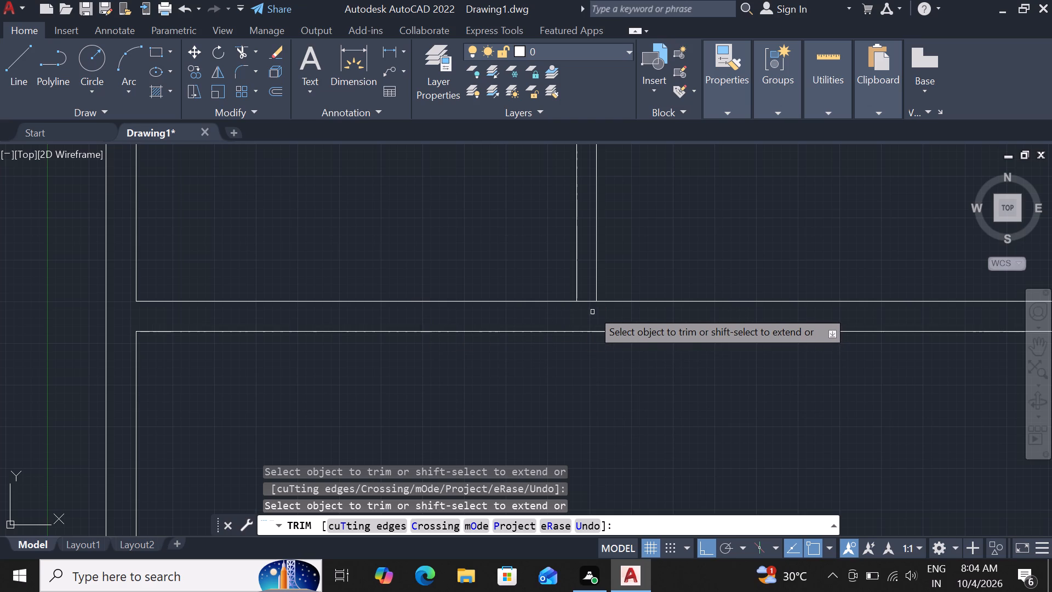
left_click(583, 304)
Trim the crossing lines where the lowest horizontal partition meets the right vertical partition and the right outer wall, opening both junctions.
scroll(432, 311, "down", 3)
scroll(345, 309, "down", 1)
scroll(527, 317, "up", 3)
scroll(426, 282, "up", 3)
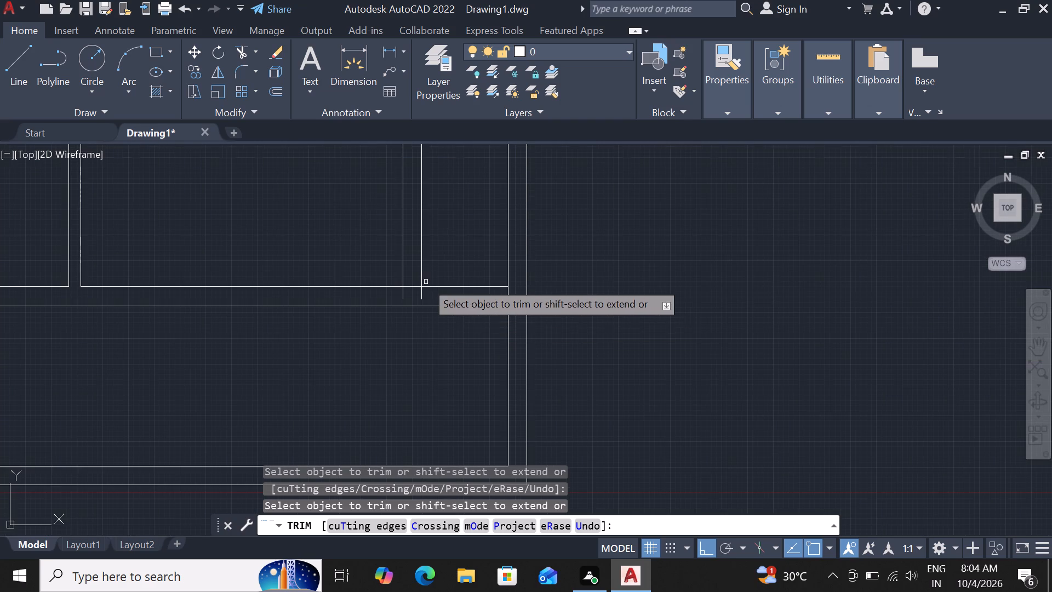
left_click(391, 294)
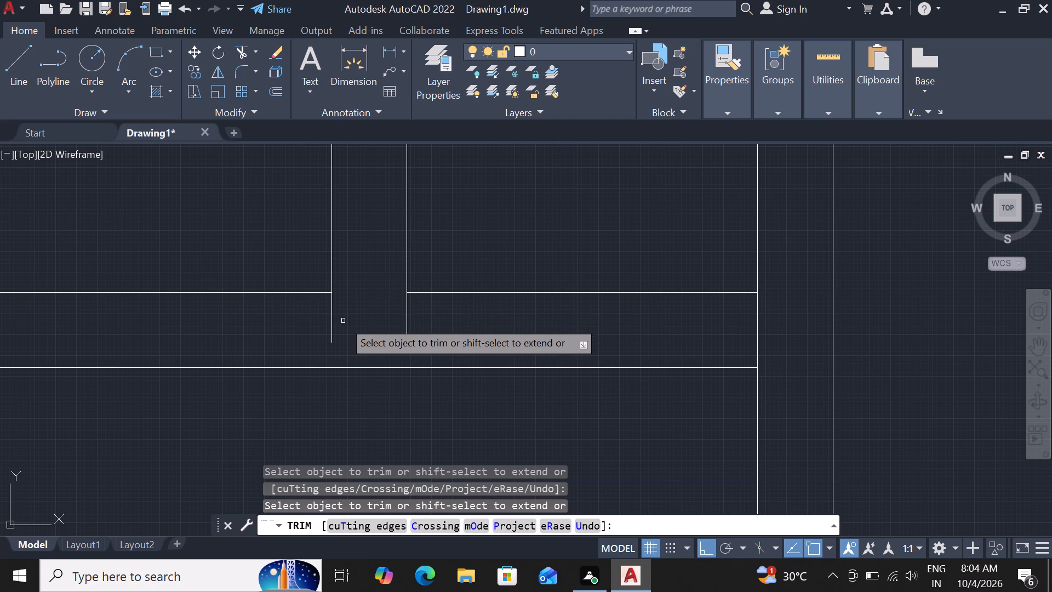
left_click_drag(330, 330, 341, 332)
left_click_drag(404, 332, 409, 332)
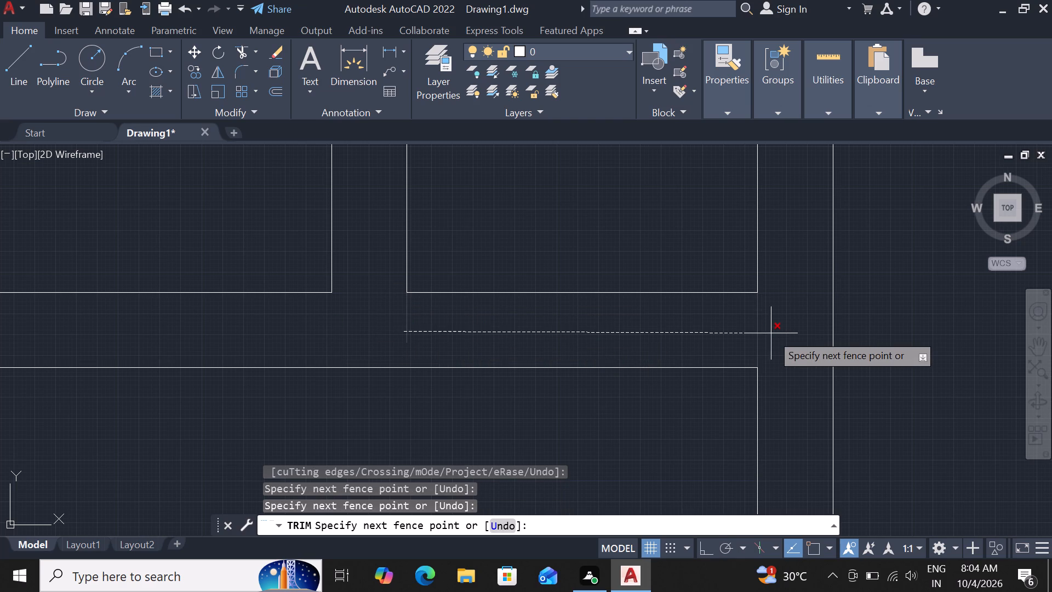
left_click(771, 333)
scroll(751, 345, "down", 3)
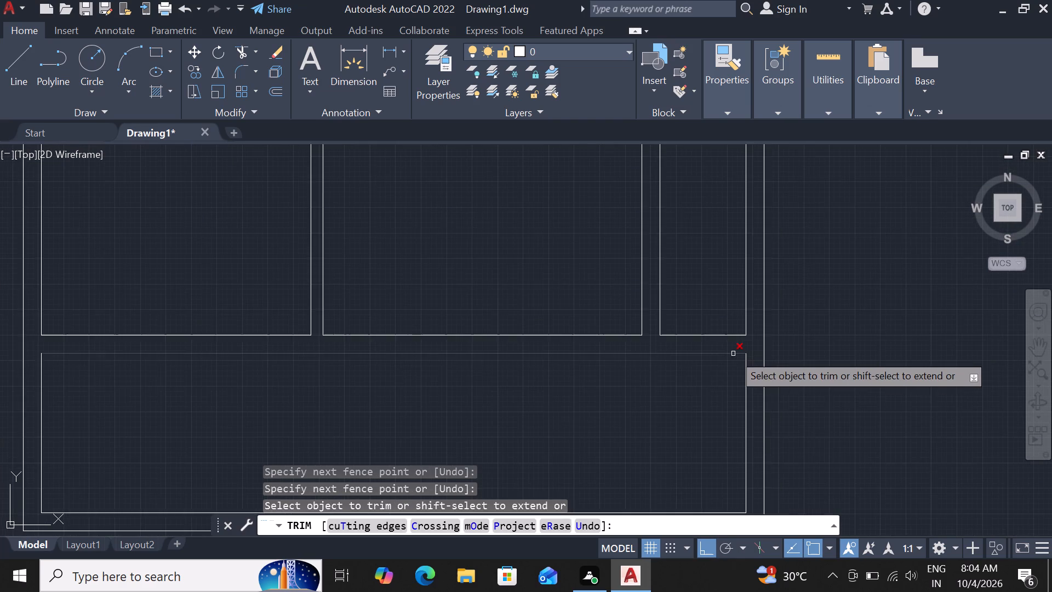
Trim the three short stubs inside the middle horizontal partition and the lines crossing at its junction with the left vertical partition.
scroll(734, 354, "down", 3)
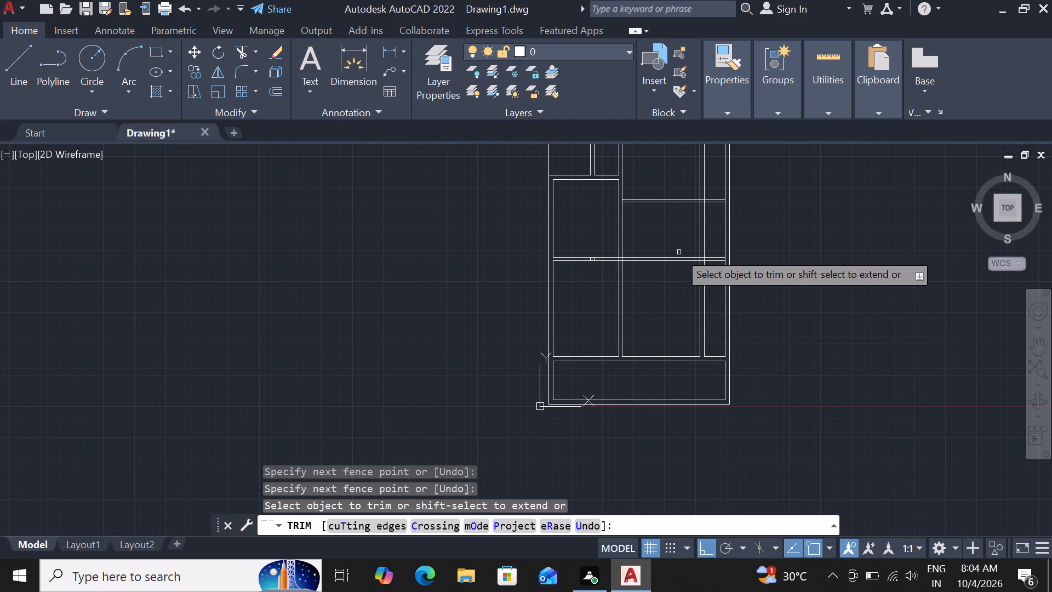
scroll(601, 252, "up", 4)
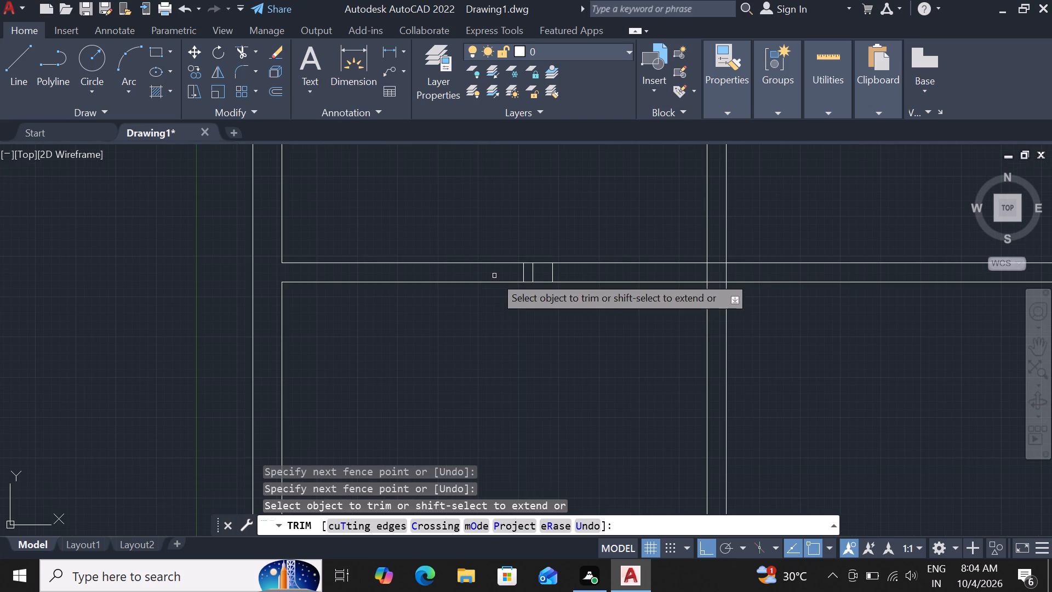
left_click_drag(494, 276, 503, 271)
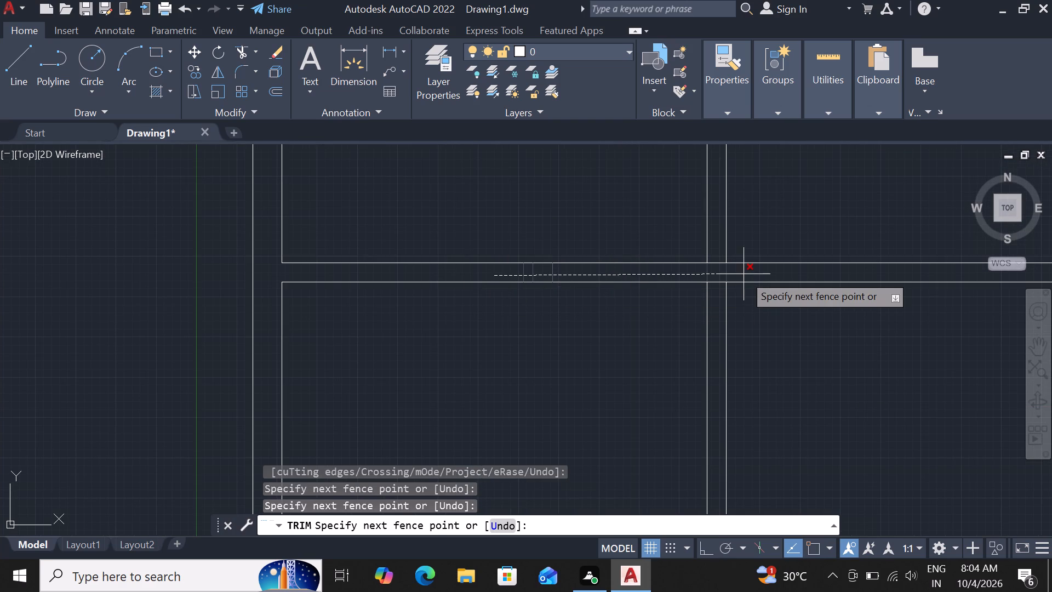
left_click(744, 274)
left_click(714, 282)
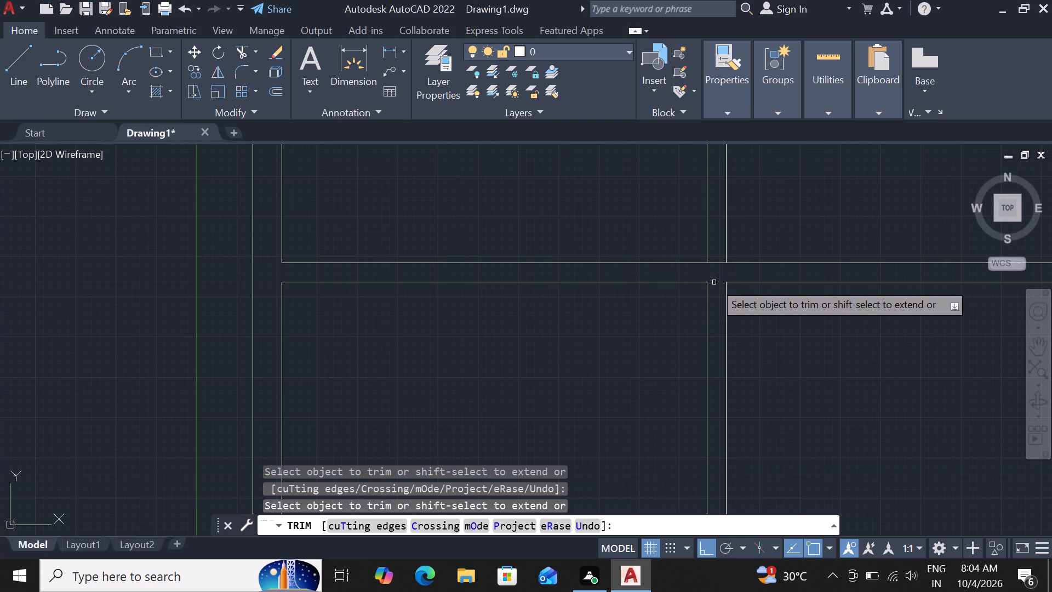
left_click(711, 261)
scroll(655, 281, "down", 3)
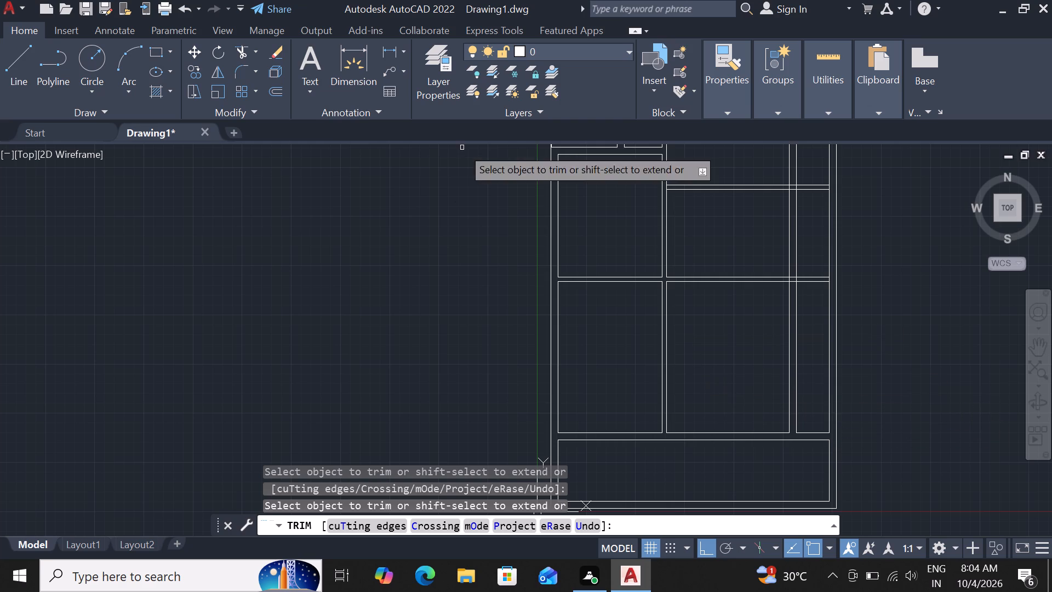
key("Escape")
Measure the clear width between the left and right vertical partitions just above the lowest horizontal partition.
left_click_drag(349, 53, 384, 94)
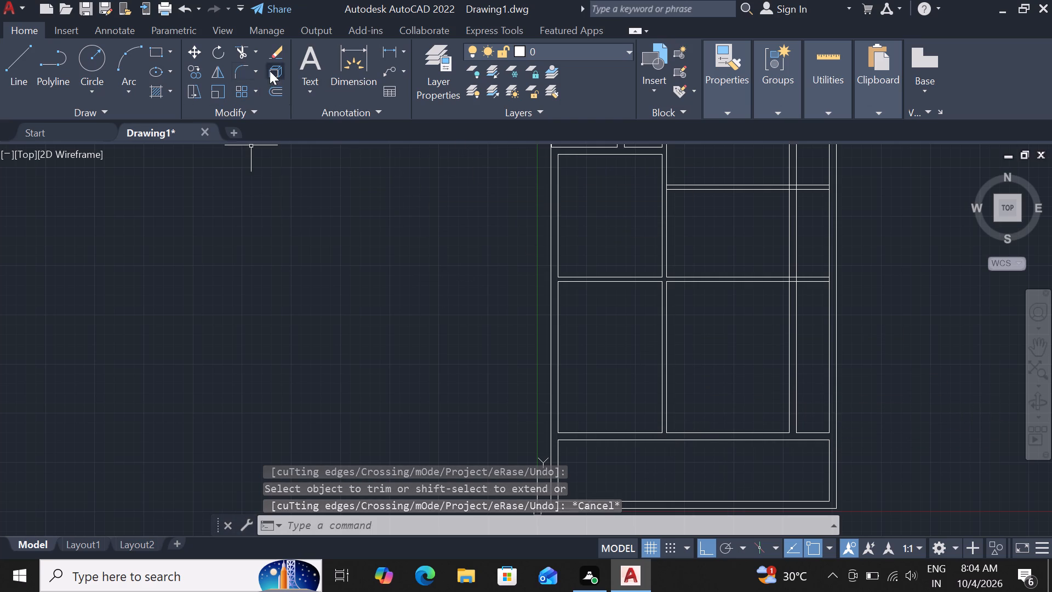
left_click(359, 55)
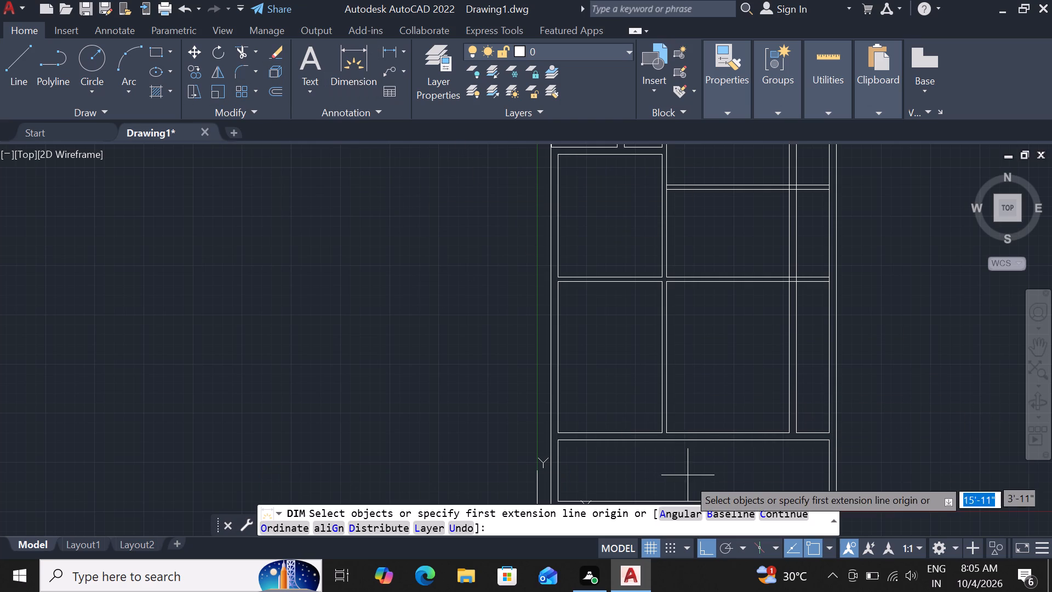
left_click_drag(669, 430, 675, 428)
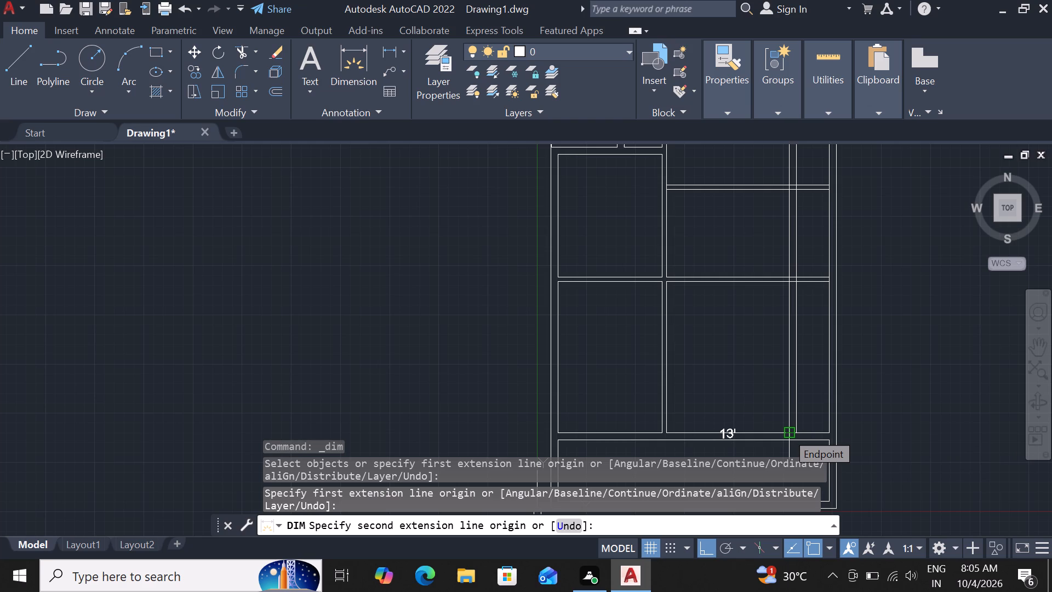
key("Escape")
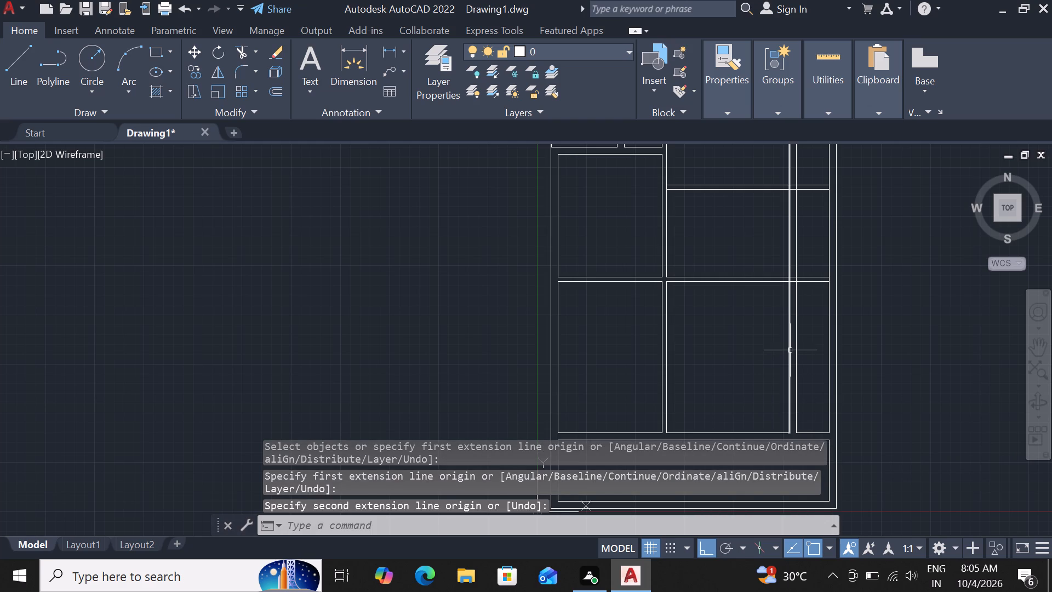
Delete both long face lines of the right vertical partition.
left_click(790, 350)
key("BackSpace")
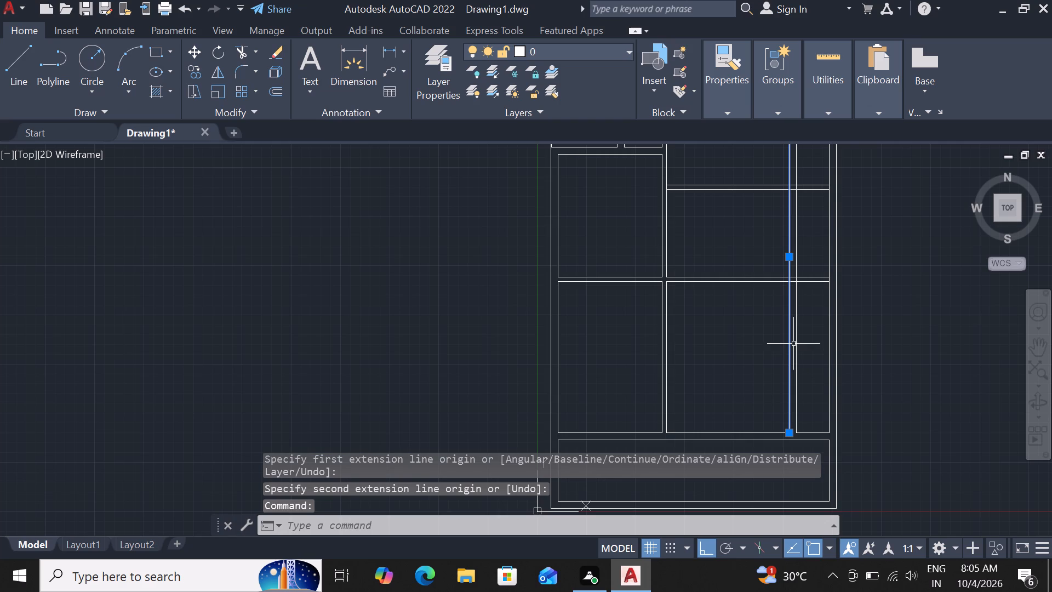
key("Delete")
left_click(798, 339)
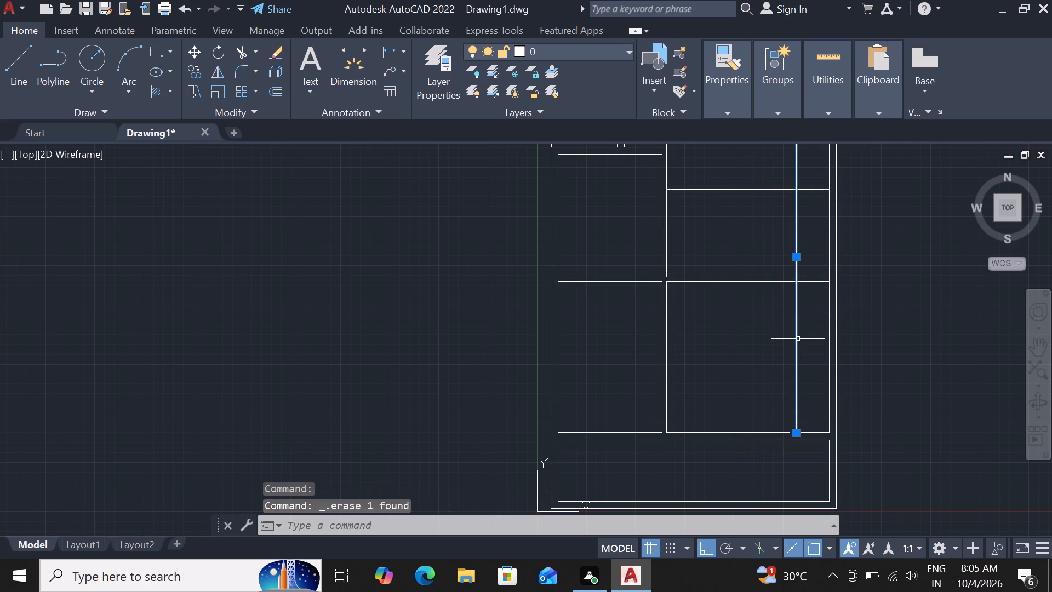
key("Delete")
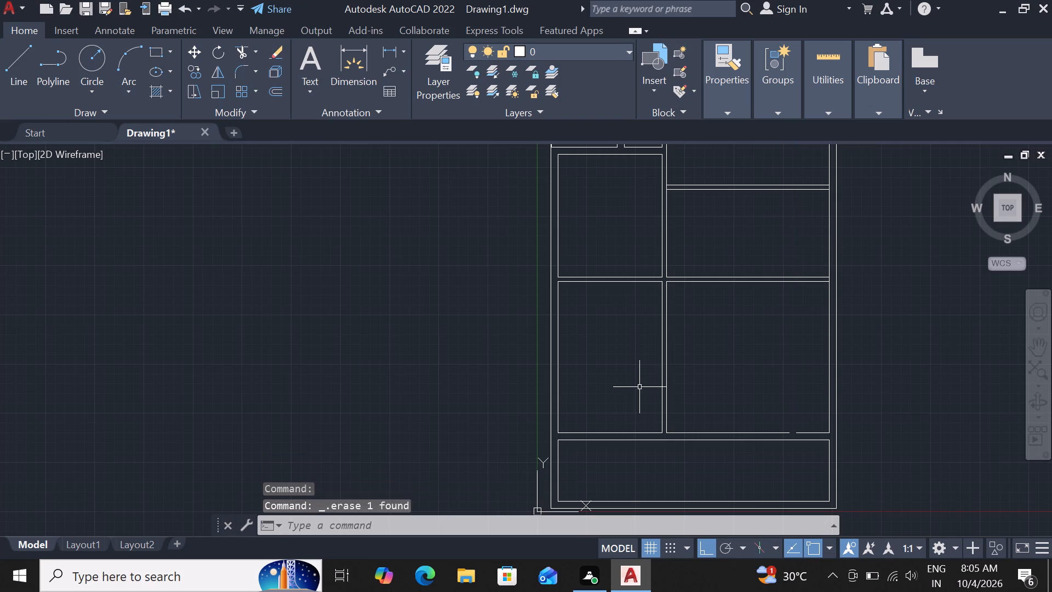
Offset the left vertical partition's right face line 13'3" to the right within the lower right room.
left_click(666, 373)
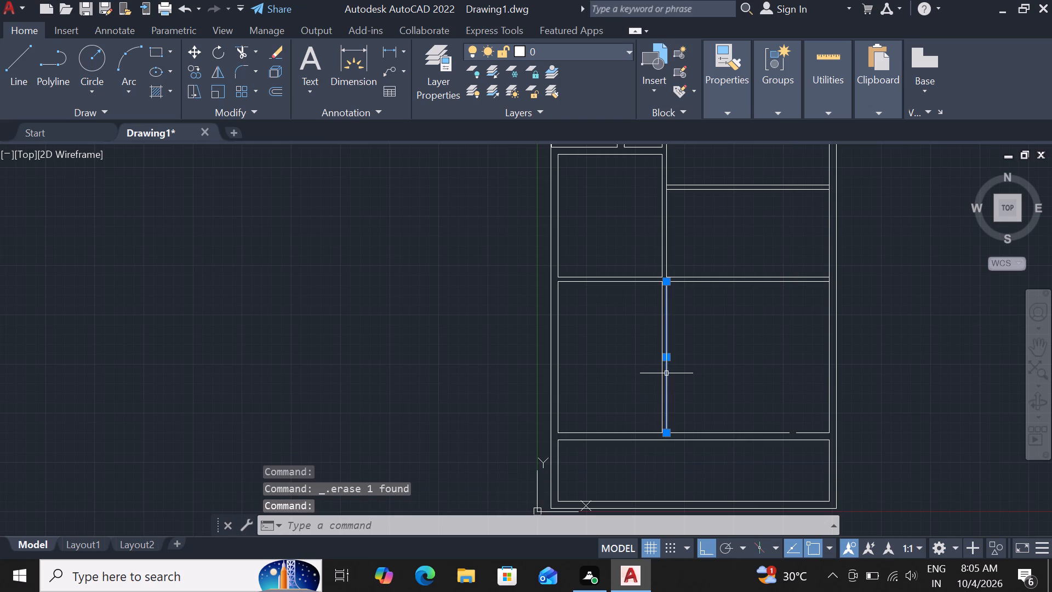
type("of 13")
type("'3\"")
key("Return")
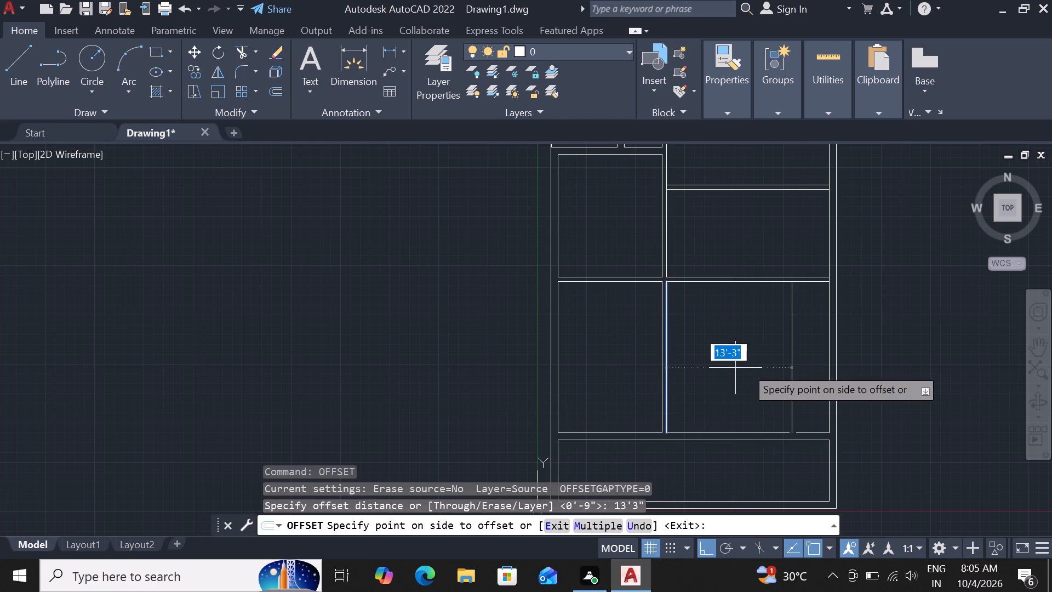
left_click(746, 367)
scroll(784, 365, "up", 1)
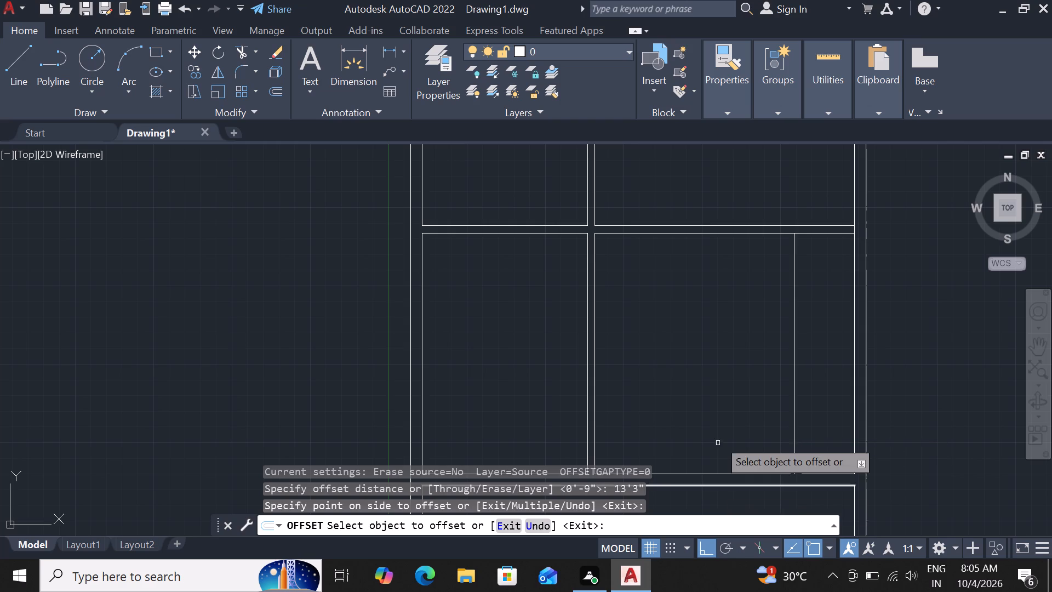
key("Escape")
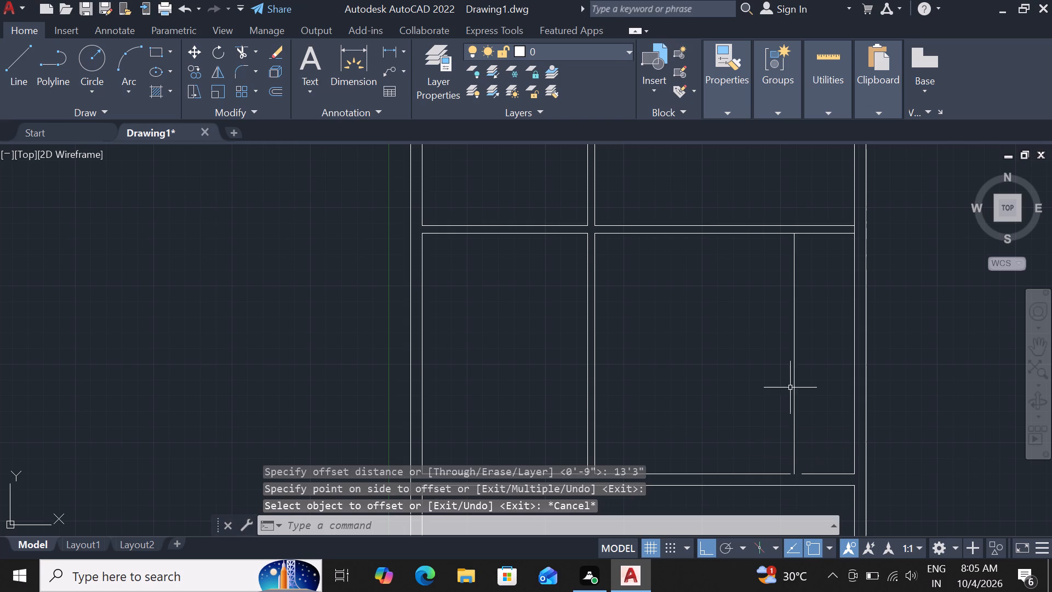
Offset the new vertical partition line 9" to the right to form the partition's second face.
left_click(796, 386)
key("o")
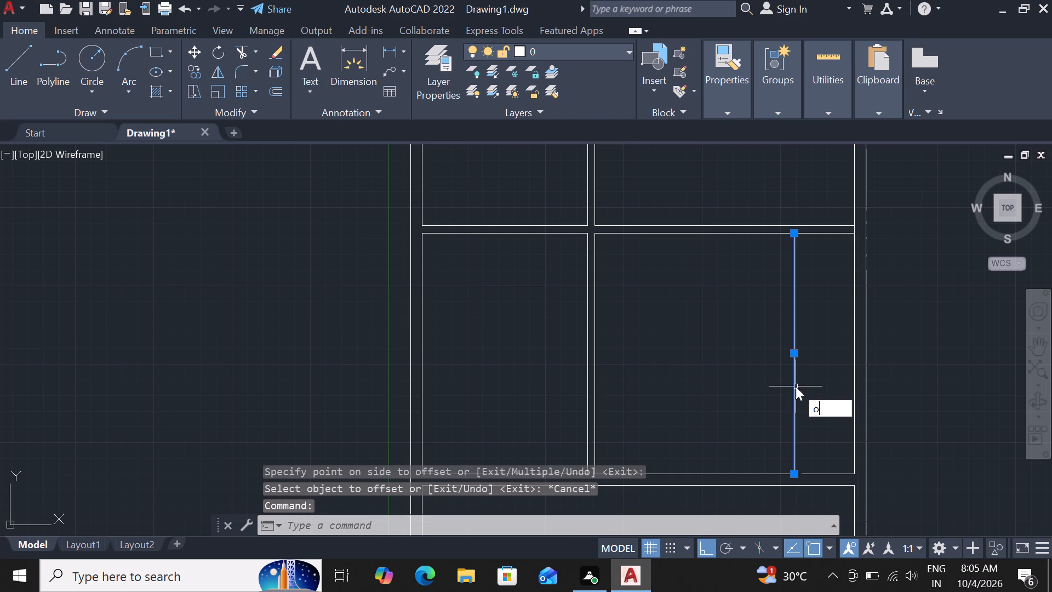
type("f")
key("space")
type("9\"")
key("Return")
left_click(806, 386)
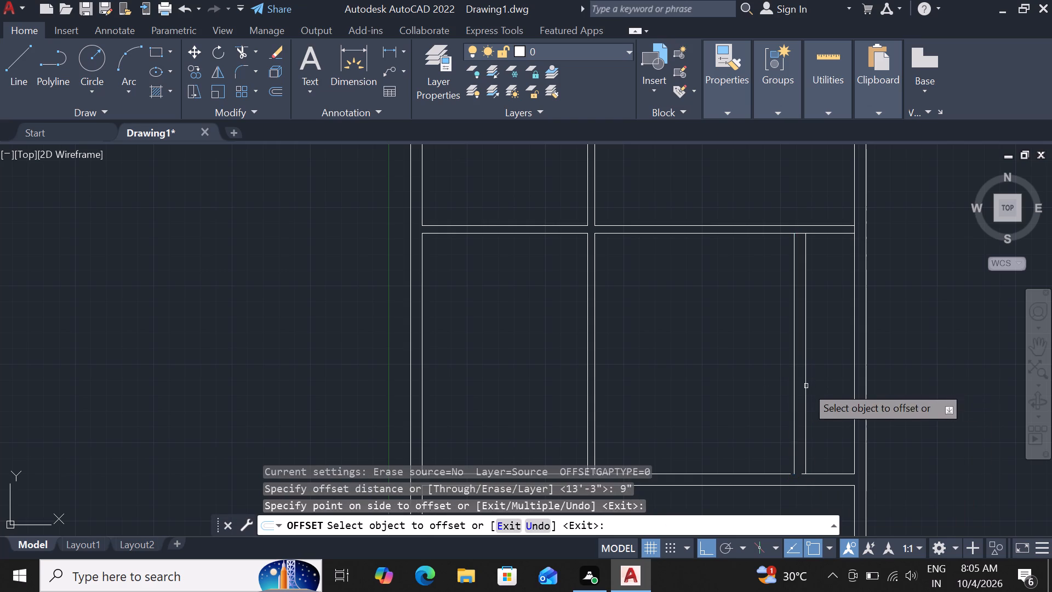
scroll(775, 436, "down", 1)
key("Escape")
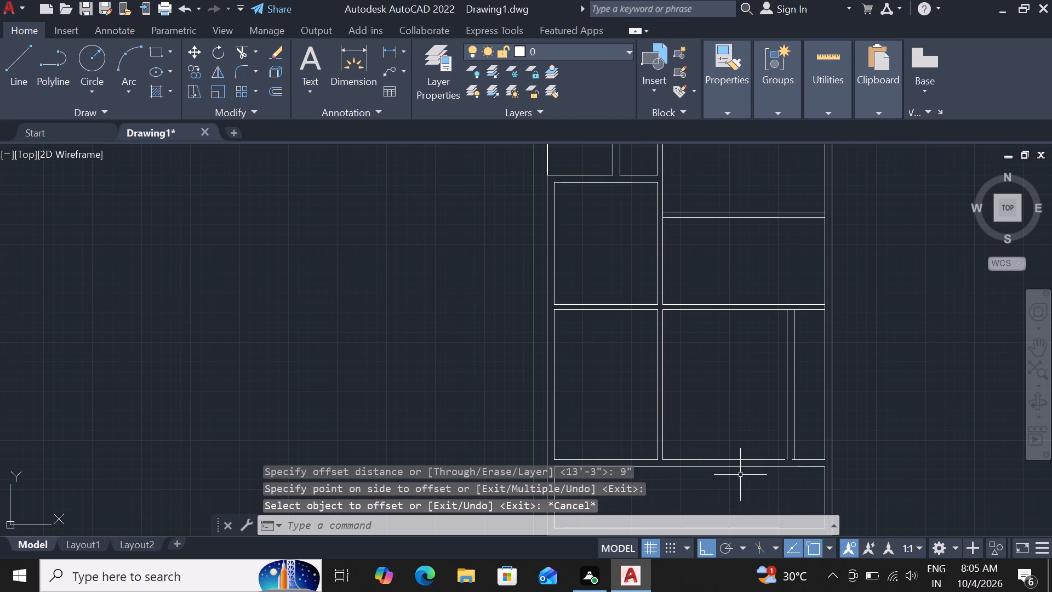
Extend the lowest horizontal partition's upper face line to close the gap at the foot of the new vertical partition.
key("e")
type("x")
key("space")
key("space")
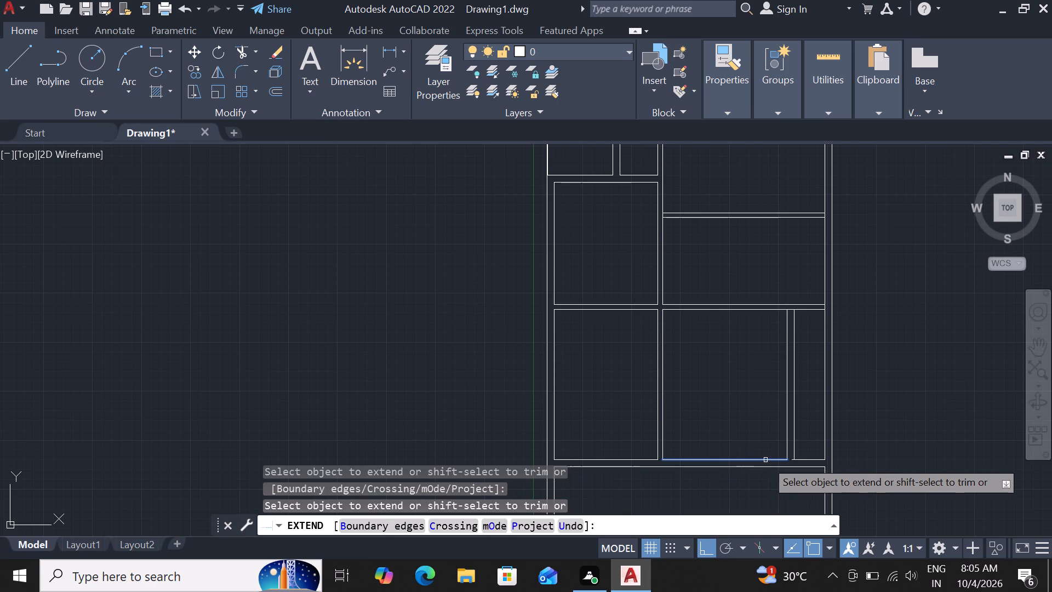
left_click(765, 460)
left_click(776, 461)
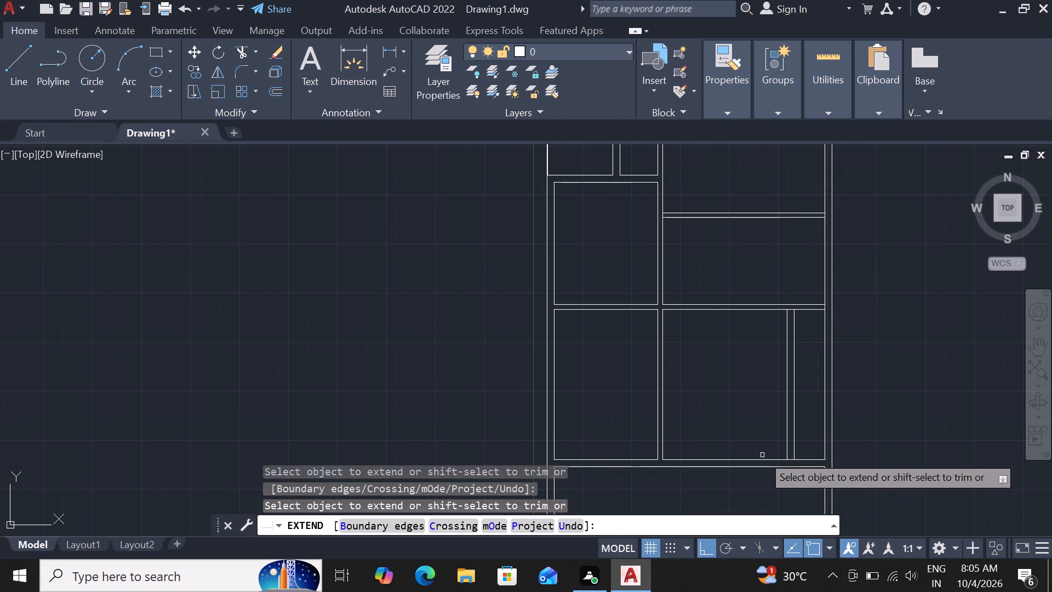
key("Escape")
Measure the length of the new vertical partition between the middle and lowest horizontal partitions.
scroll(767, 415, "up", 2)
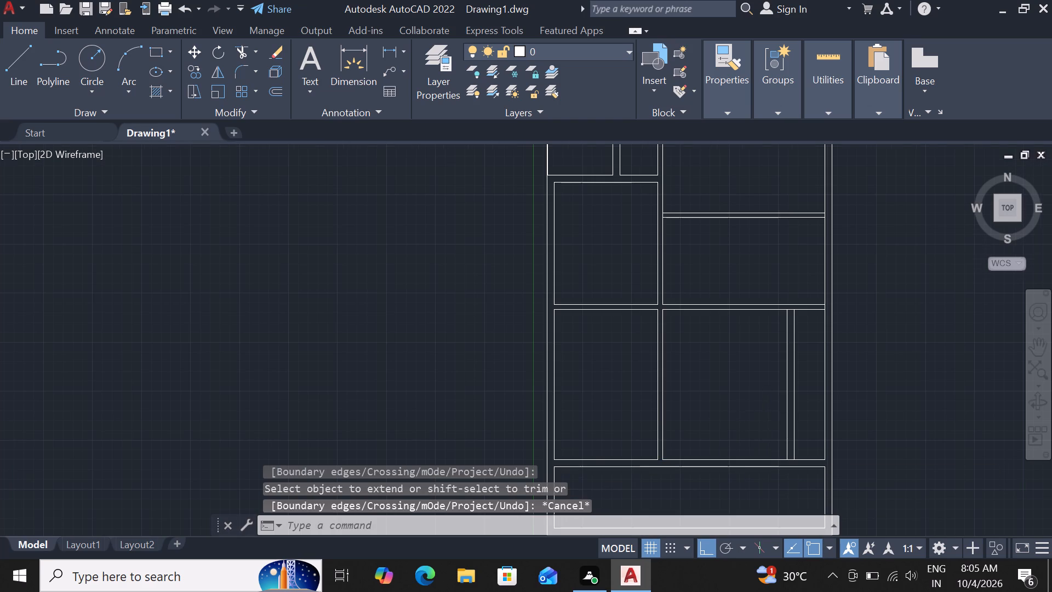
scroll(767, 408, "down", 1)
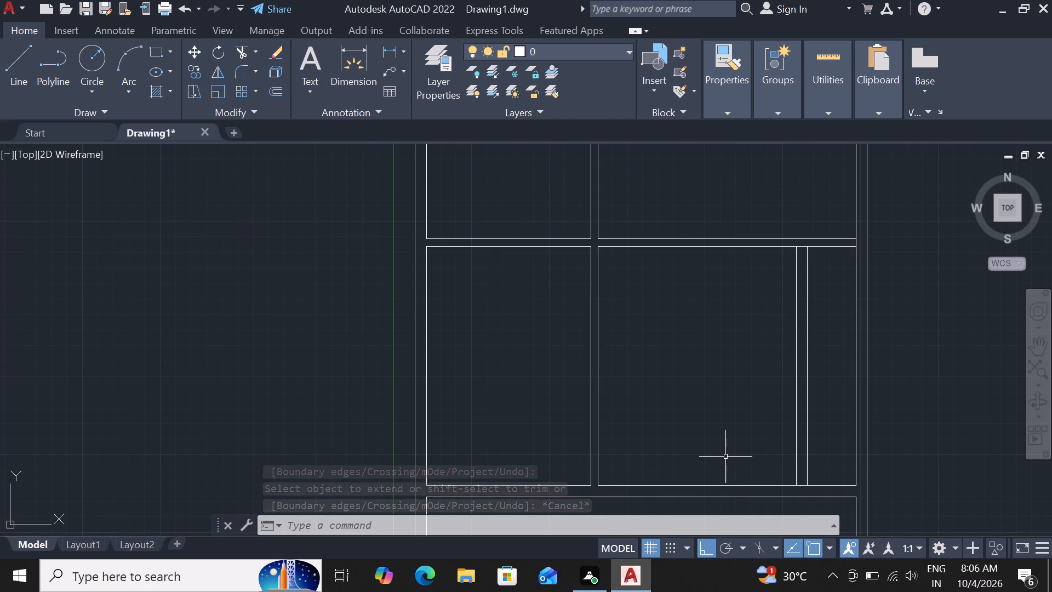
left_click(347, 49)
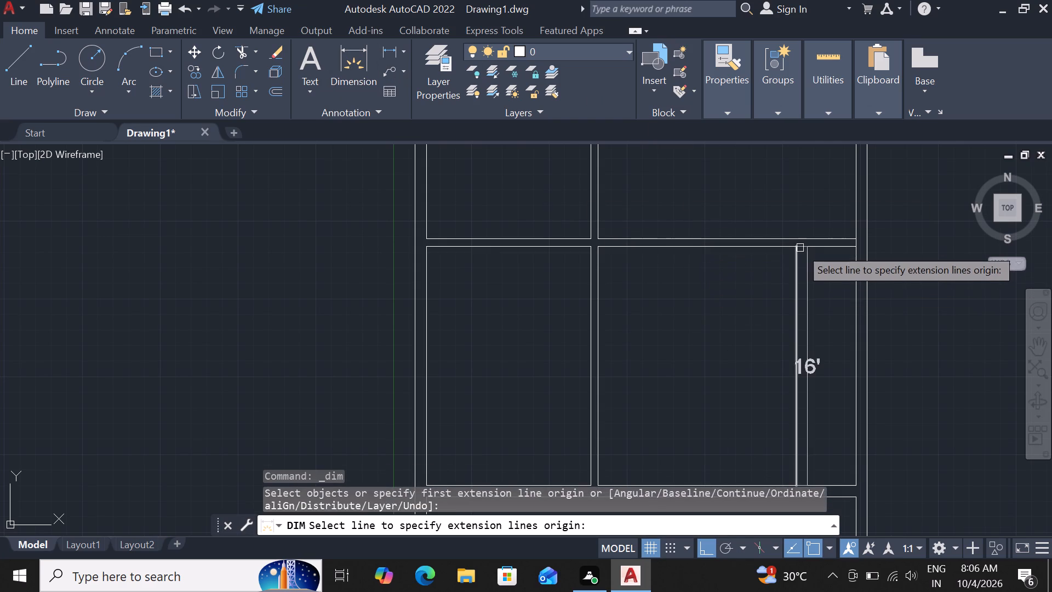
left_click_drag(799, 248, 796, 276)
scroll(812, 369, "down", 2)
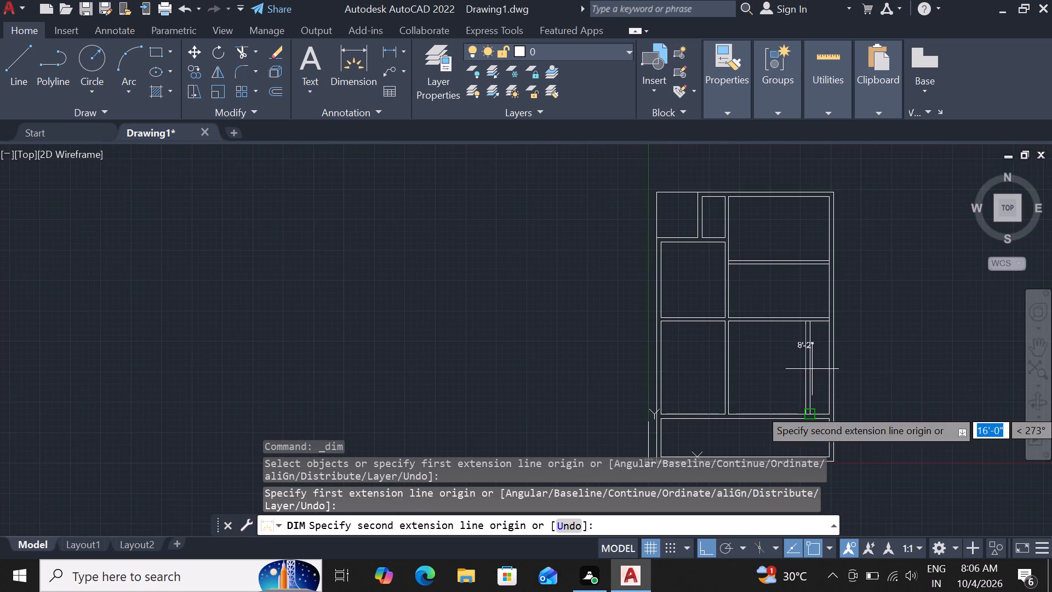
scroll(813, 426, "up", 2)
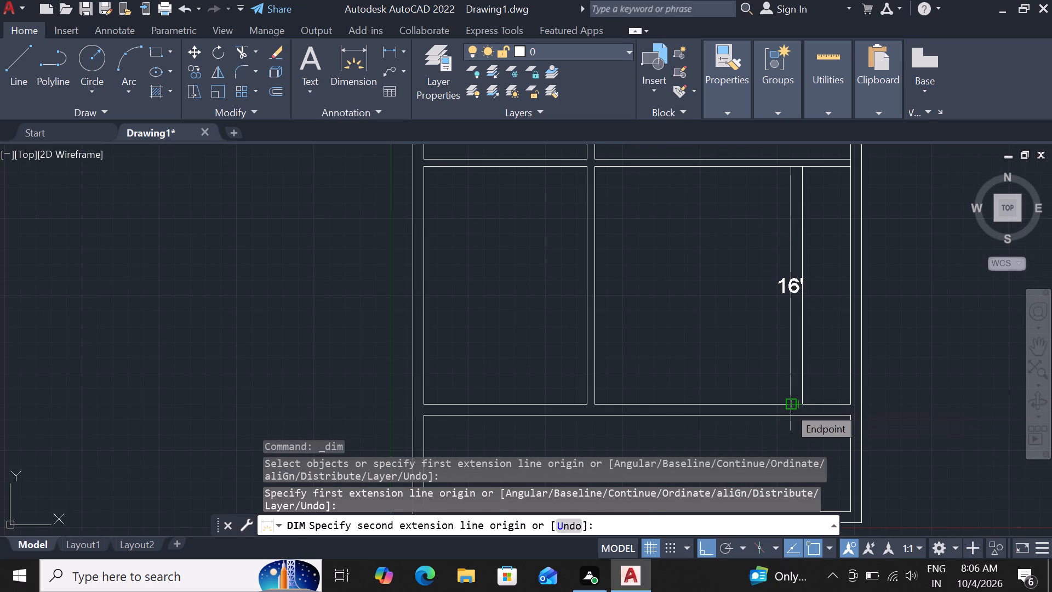
key("Escape")
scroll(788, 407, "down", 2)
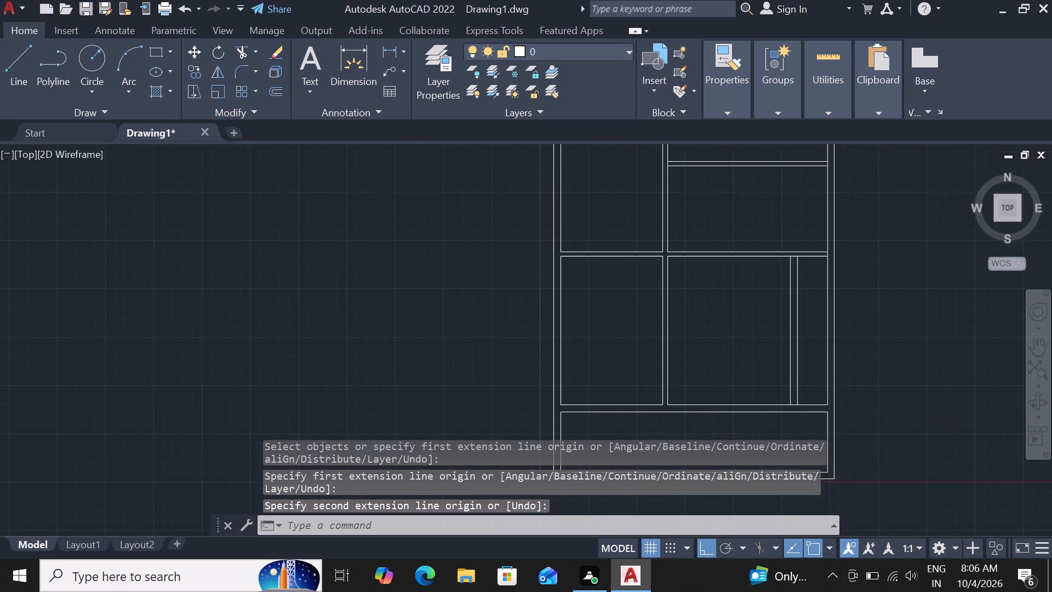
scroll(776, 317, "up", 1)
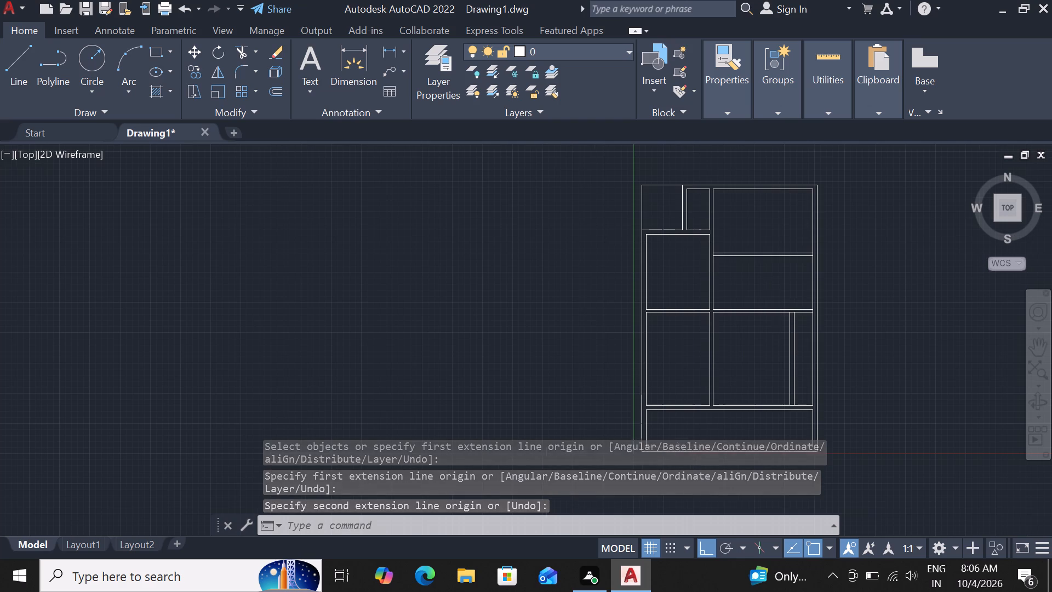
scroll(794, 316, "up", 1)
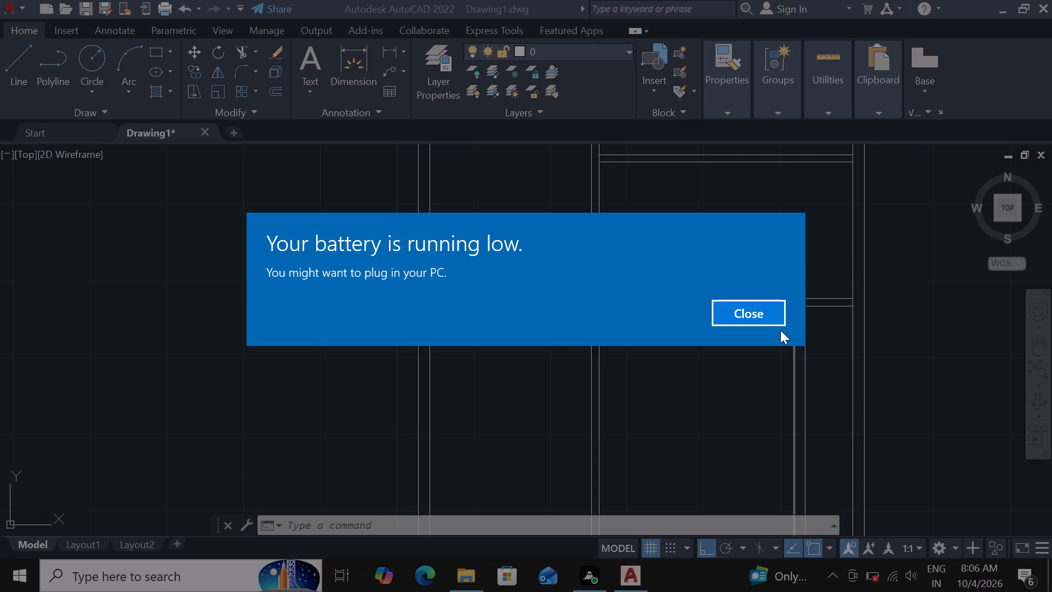
Dismiss the low-battery notice.
left_click(769, 312)
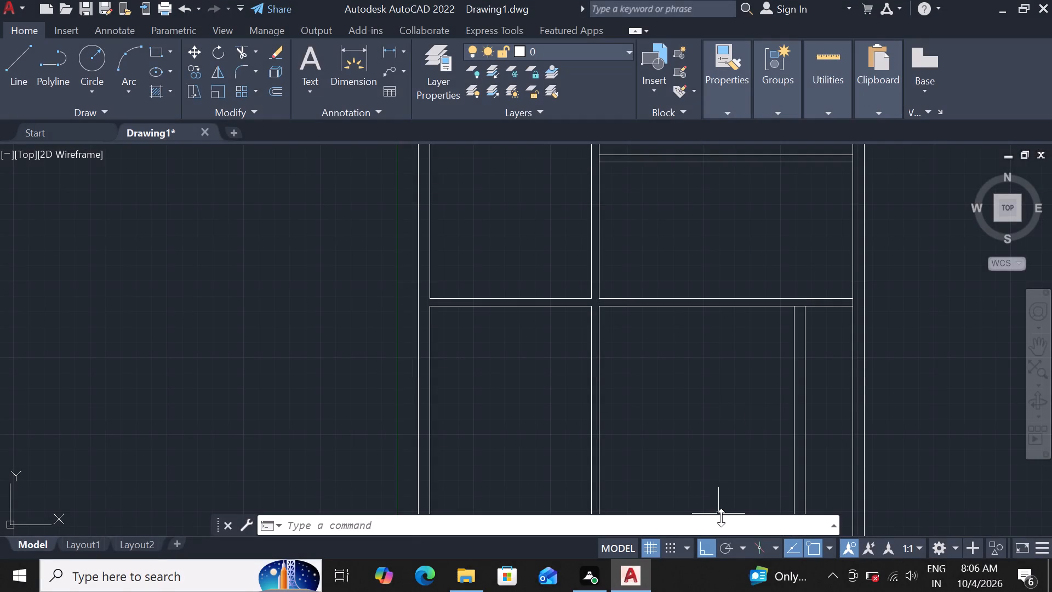
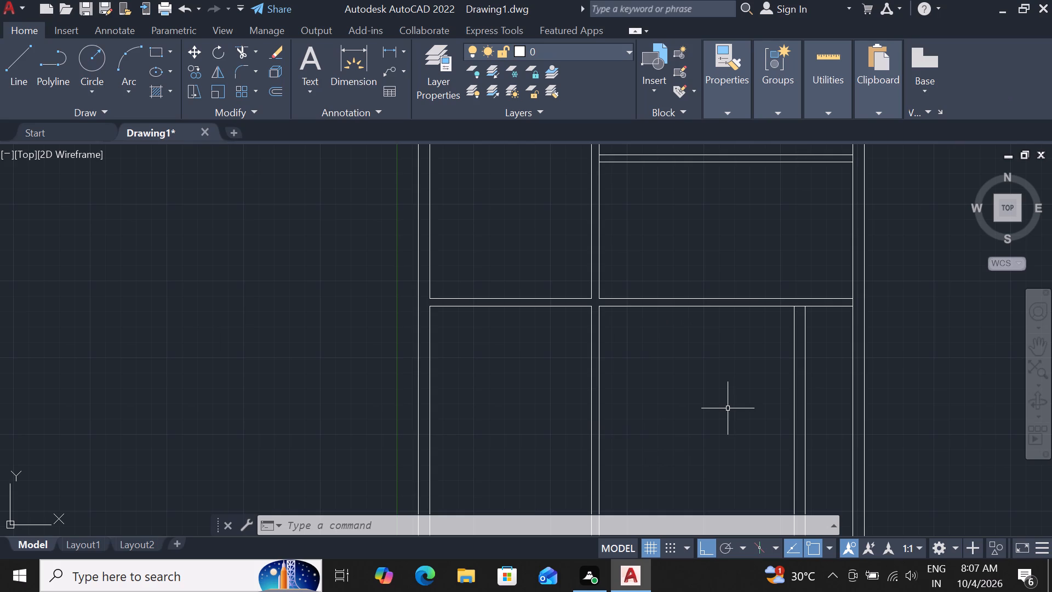
Extend the right vertical partition's left face line up through the middle horizontal partition to the underside of the upper-right horizontal partition.
scroll(728, 408, "down", 1)
scroll(741, 327, "up", 1)
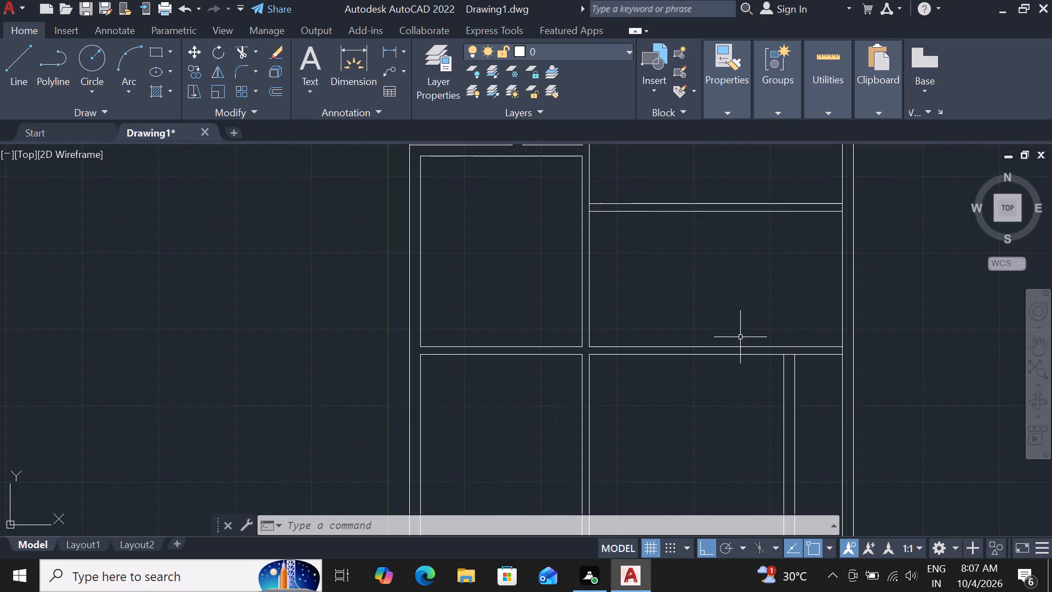
scroll(742, 342, "down", 1)
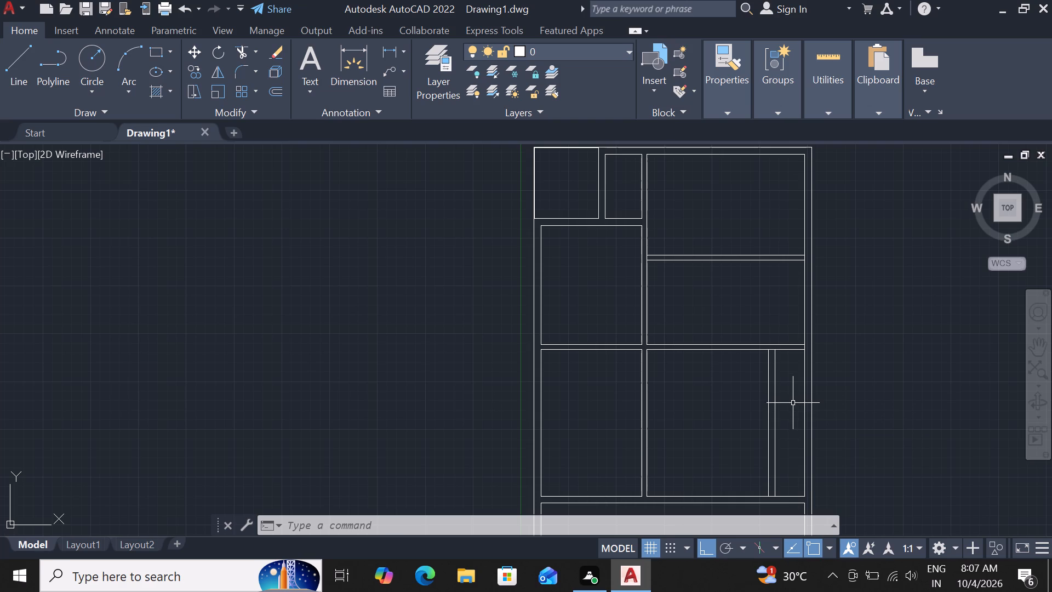
scroll(759, 360, "down", 1)
scroll(782, 462, "up", 1)
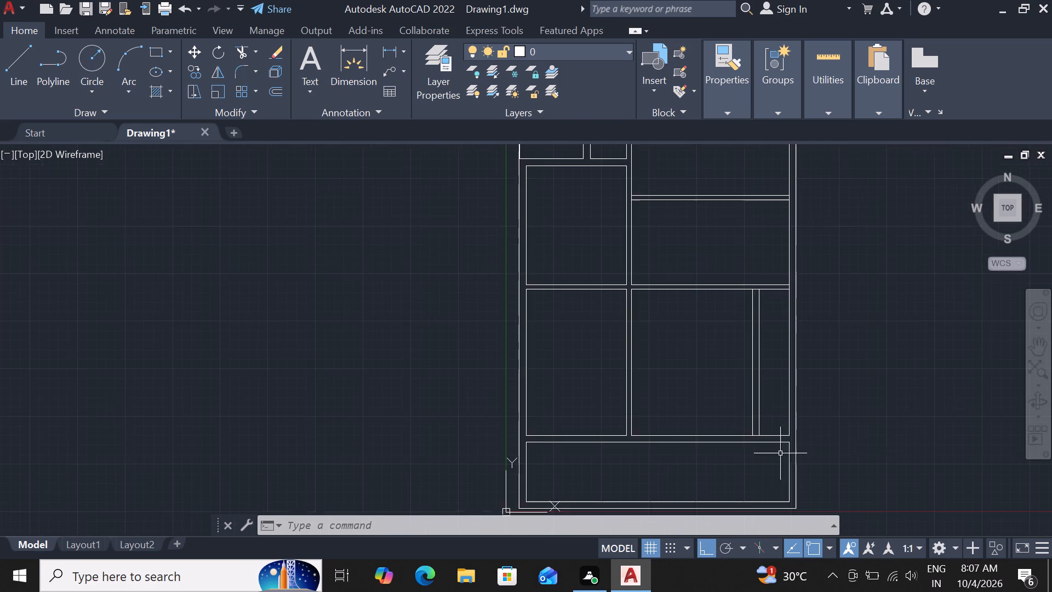
scroll(753, 424, "down", 1)
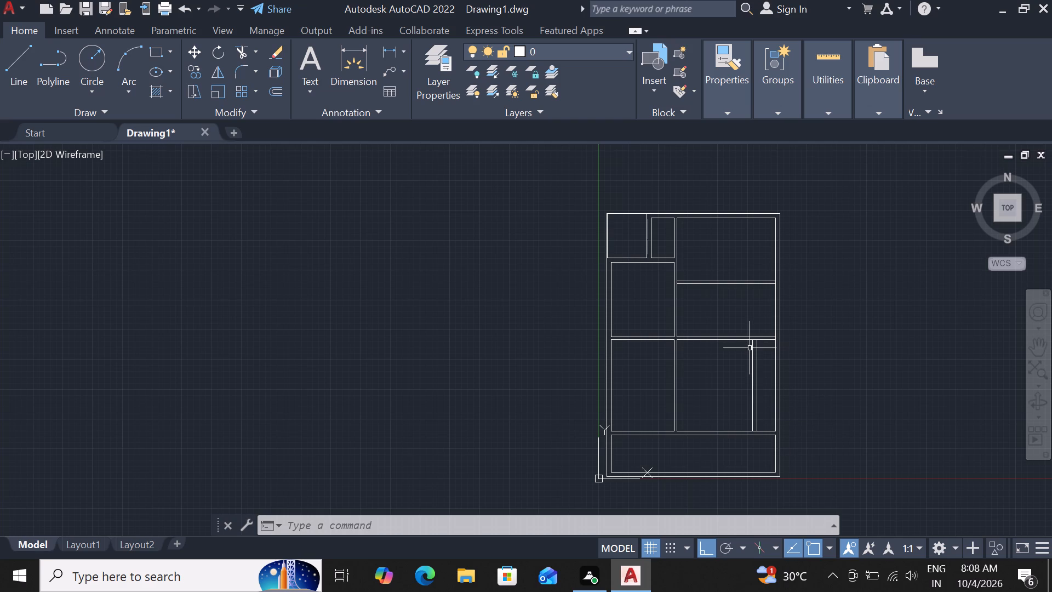
scroll(754, 345, "up", 2)
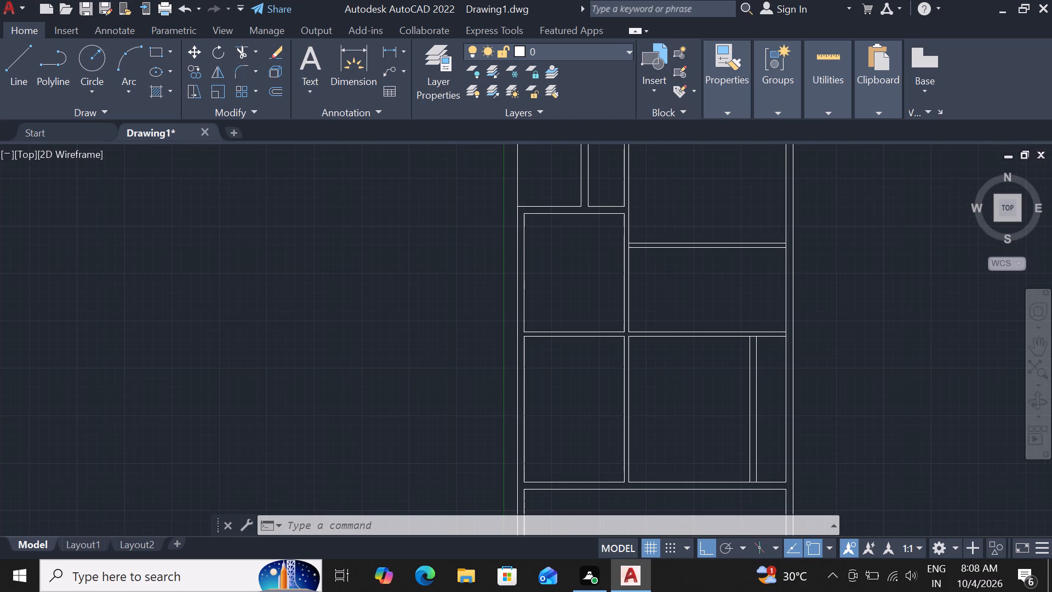
type("ex")
key("space")
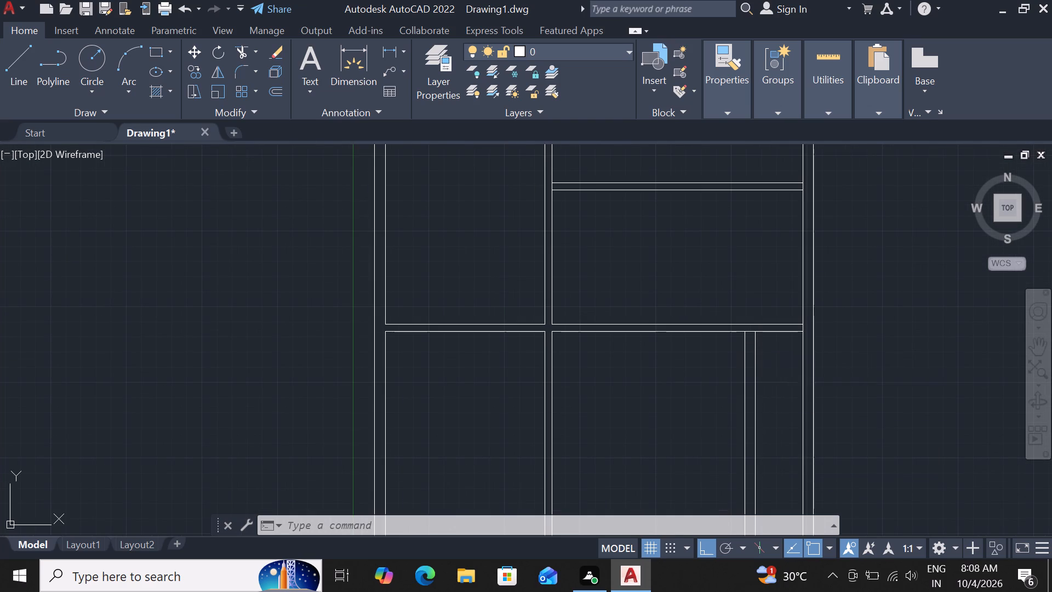
key("space")
left_click(744, 361)
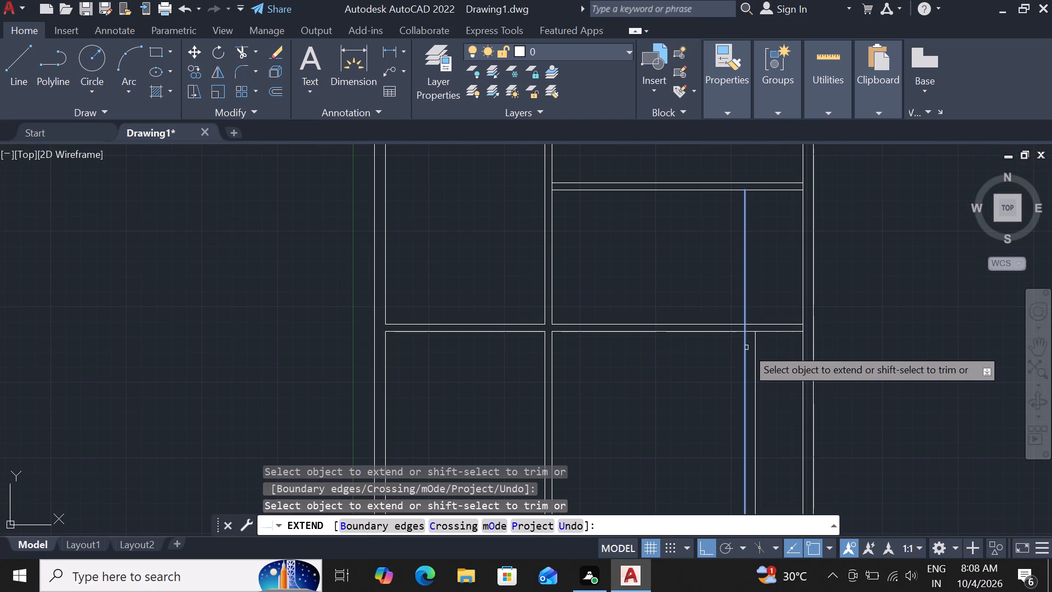
left_click(746, 348)
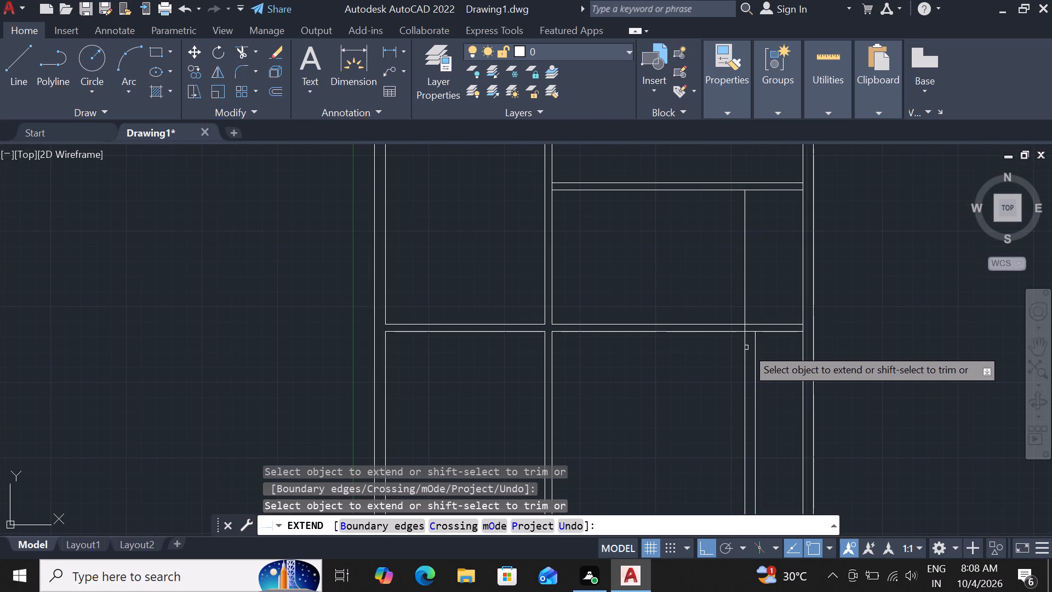
key("Escape")
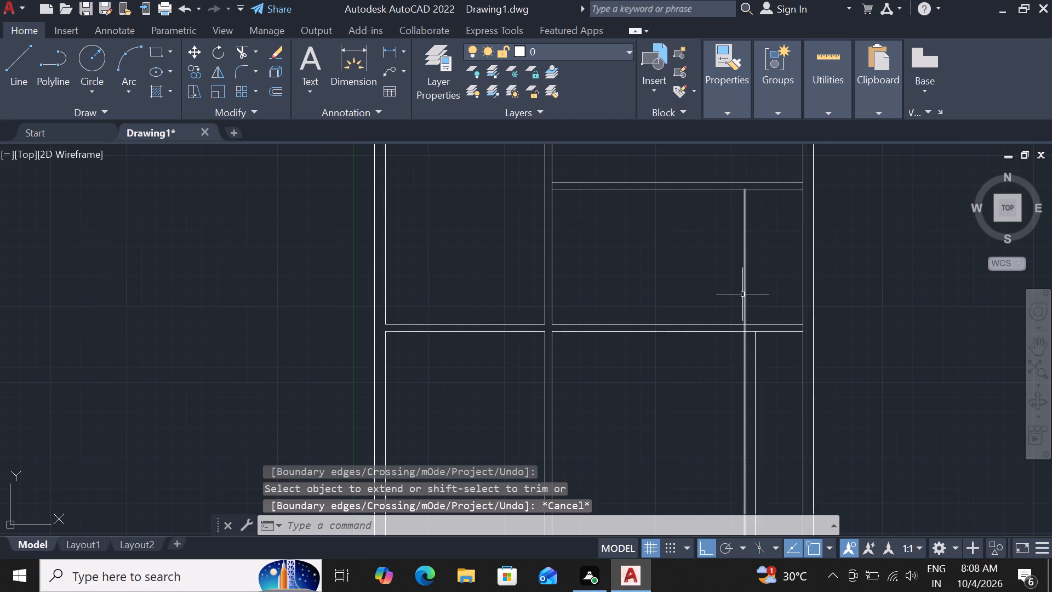
Offset the extended vertical partition line 6" to the right to form the second face of the upper partition.
left_click(745, 298)
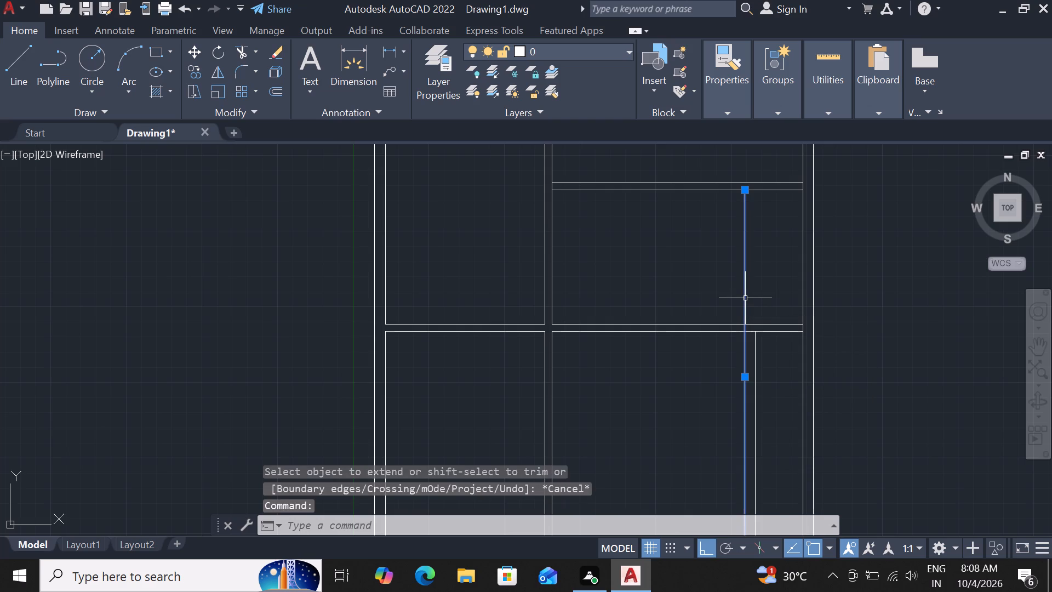
key("o")
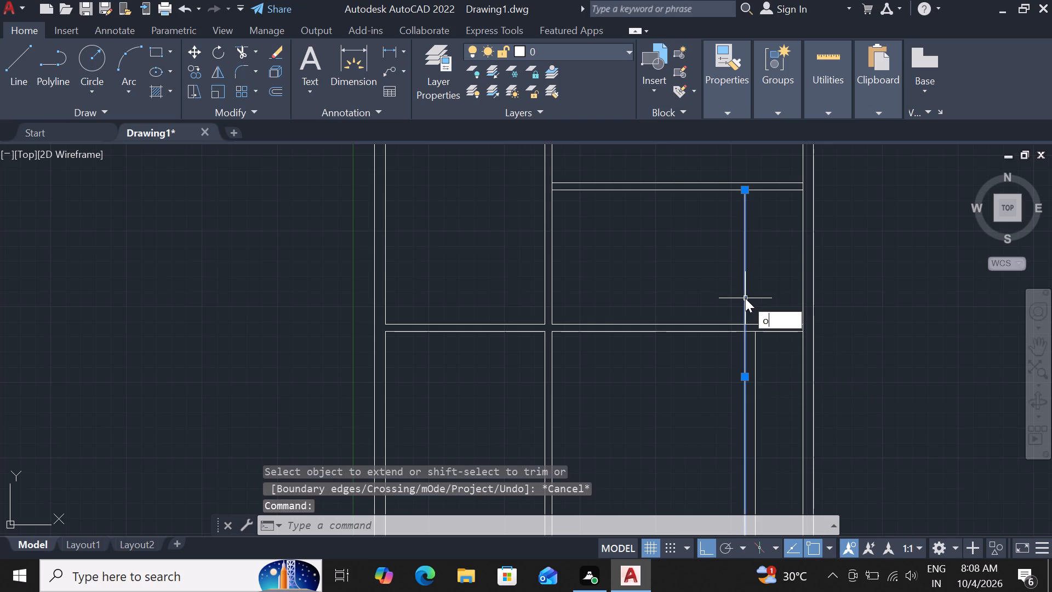
key("f")
key("space")
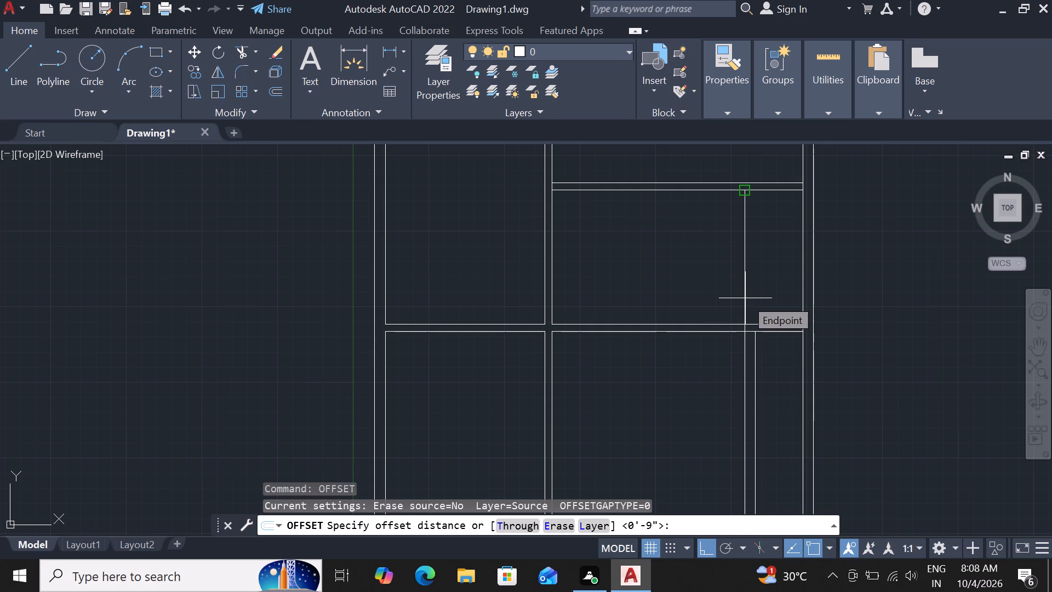
type("6\"")
key("Return")
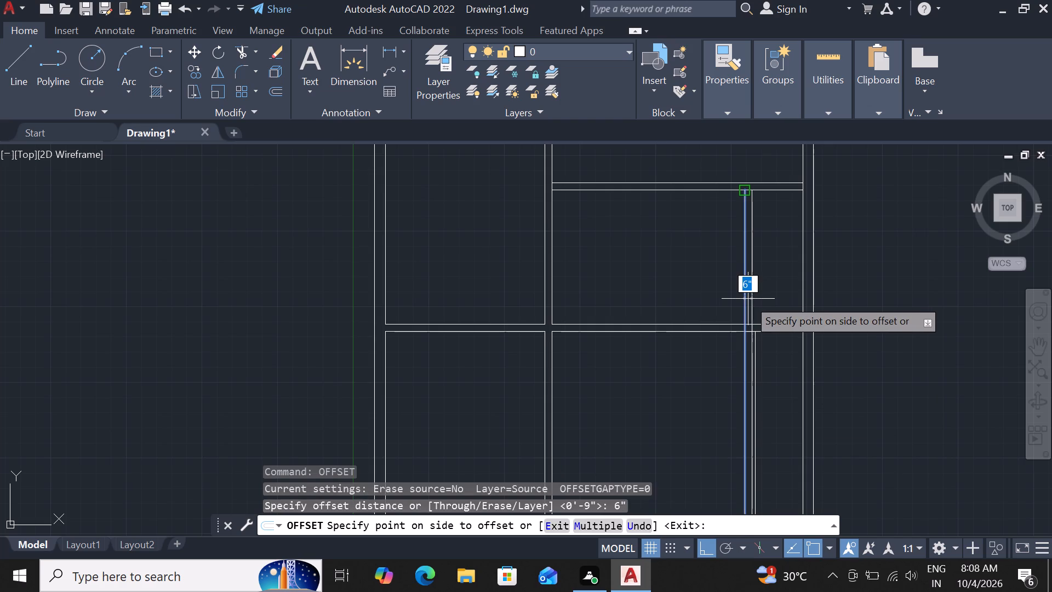
left_click(748, 299)
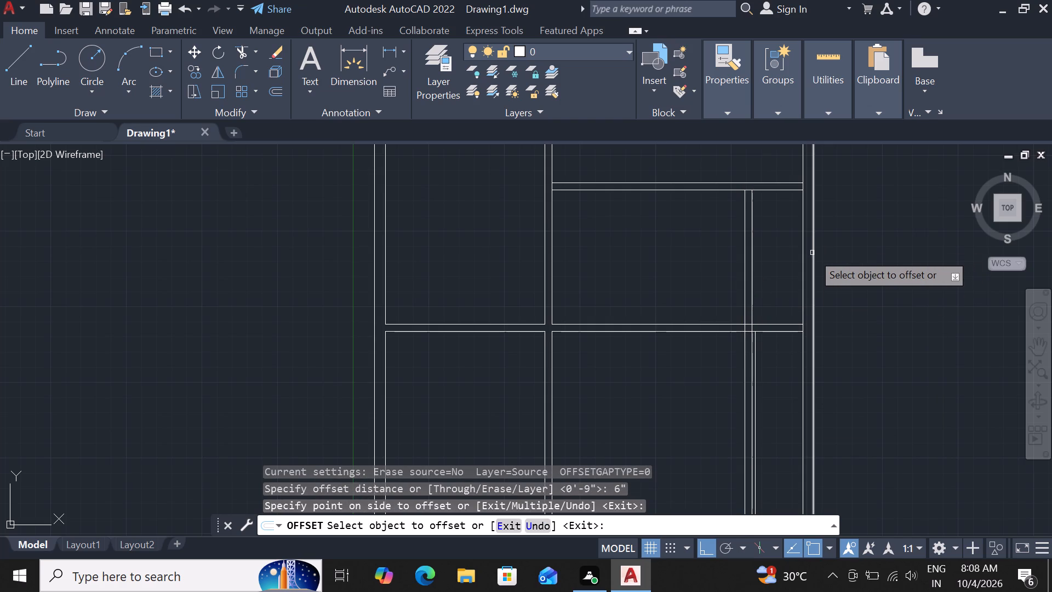
key("Escape")
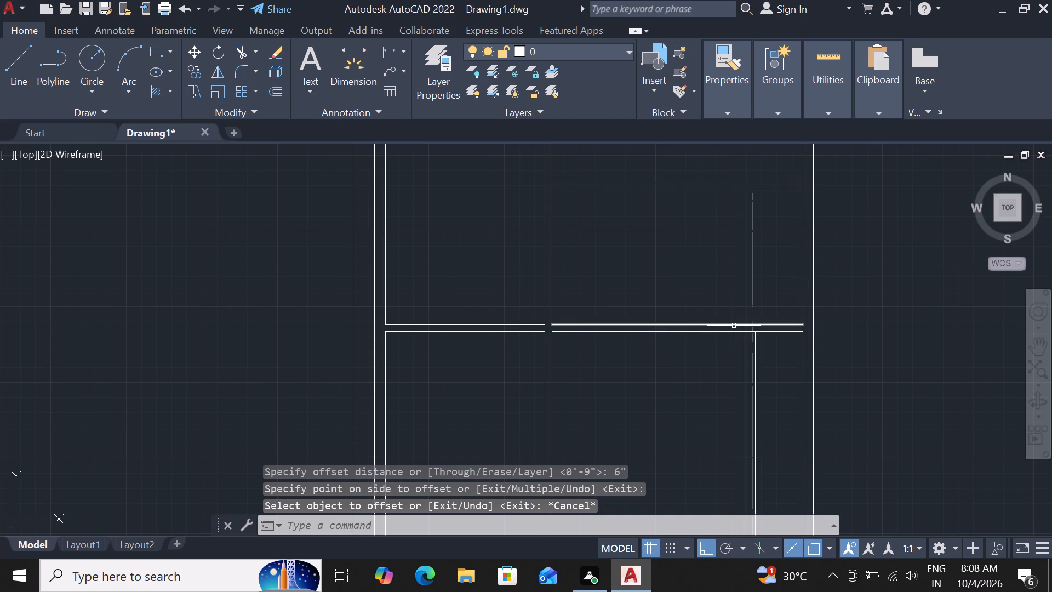
Offset the upper face line of the middle horizontal partition, in the right-hand rooms, 4' upward.
scroll(770, 323, "up", 1)
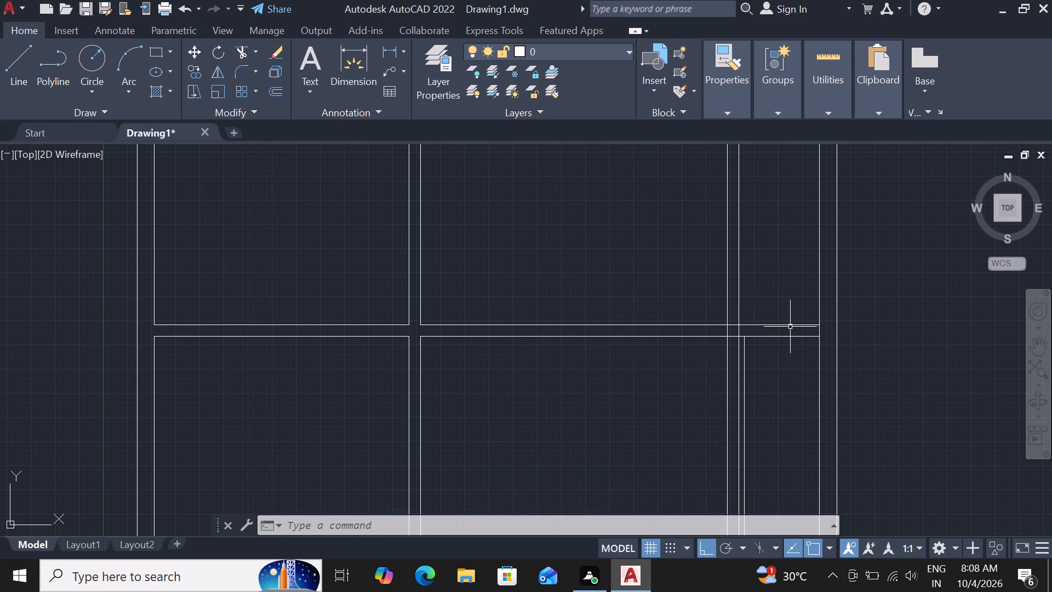
left_click(790, 326)
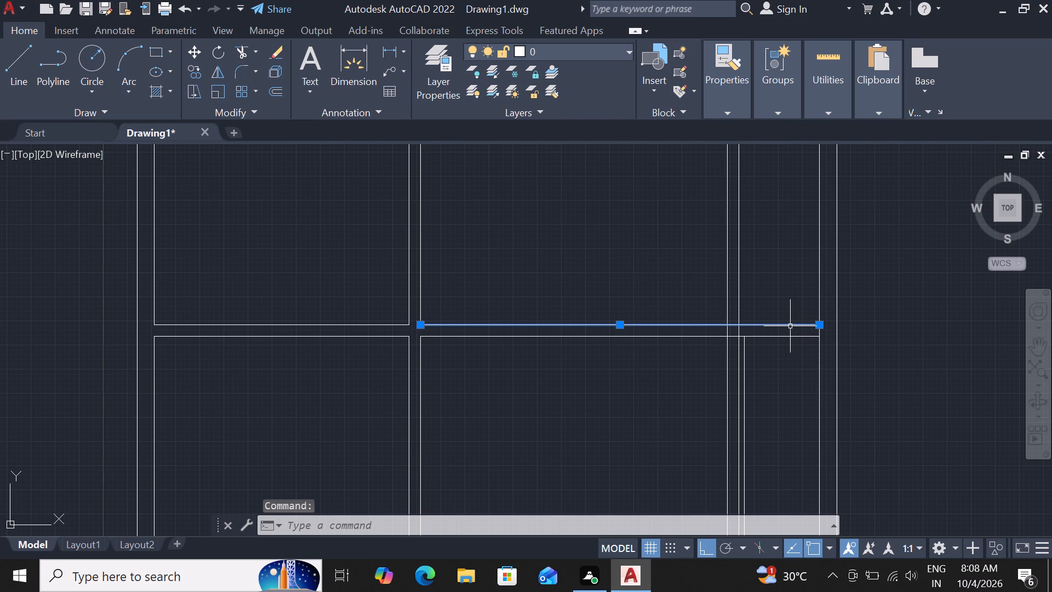
type("of 4'")
key("Return")
left_click(796, 277)
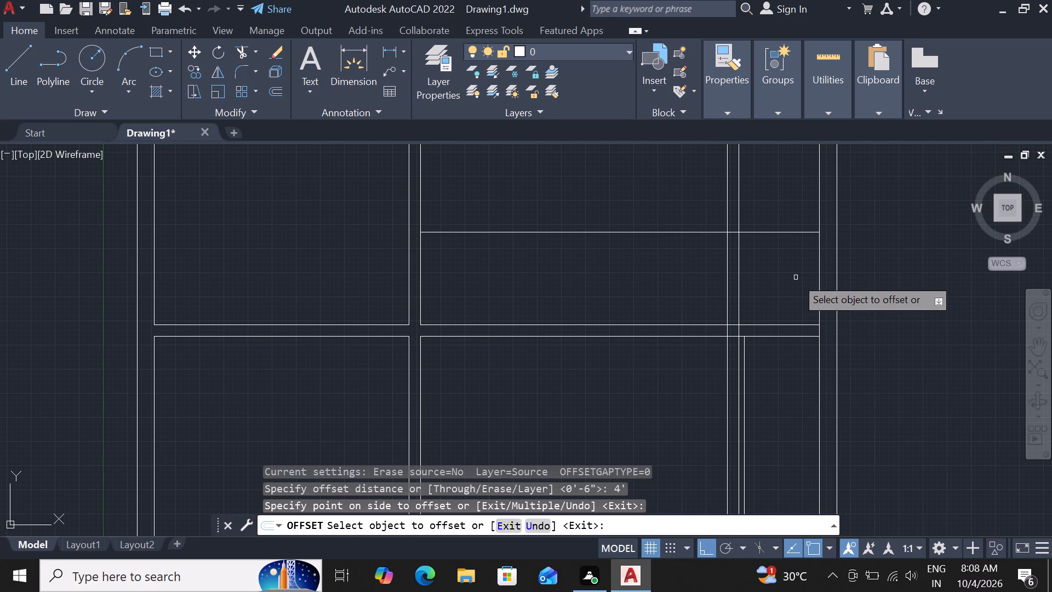
key("Escape")
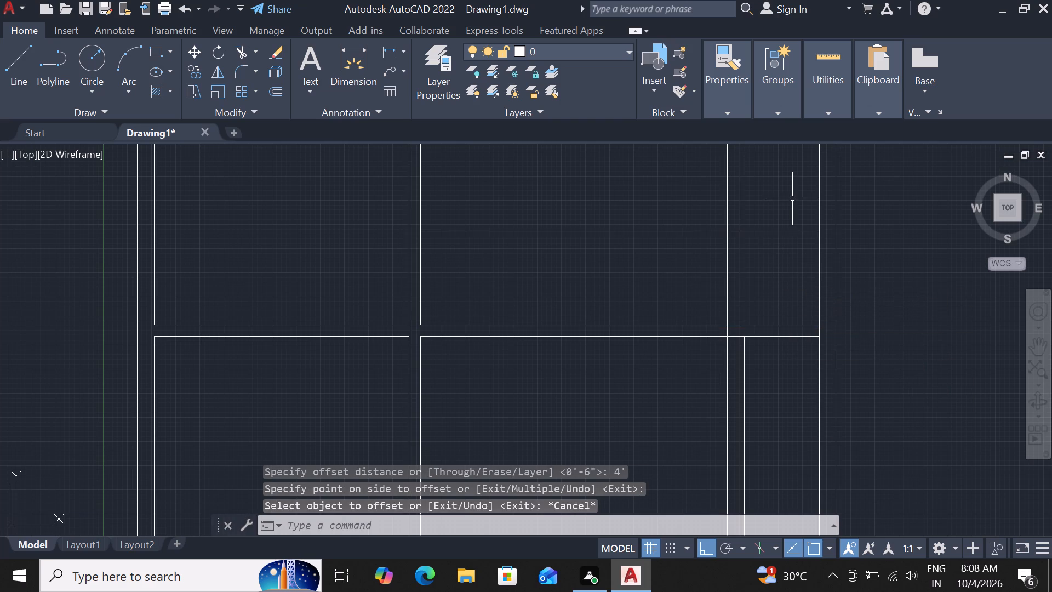
Offset the new horizontal line 6" upward to form the second face of the small partition.
left_click(787, 234)
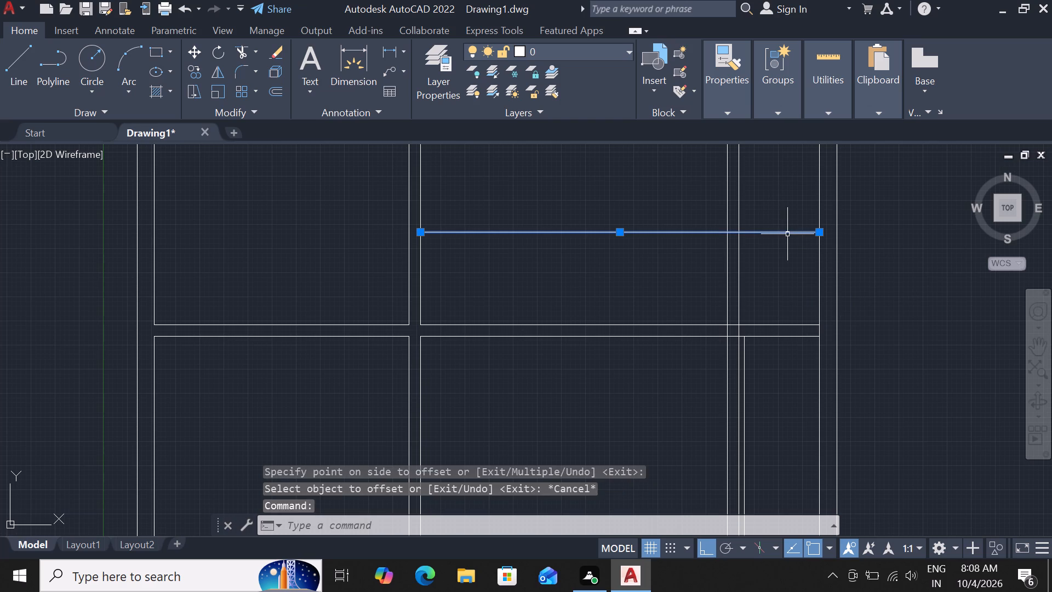
type("of 6\"")
key("Return")
left_click(794, 213)
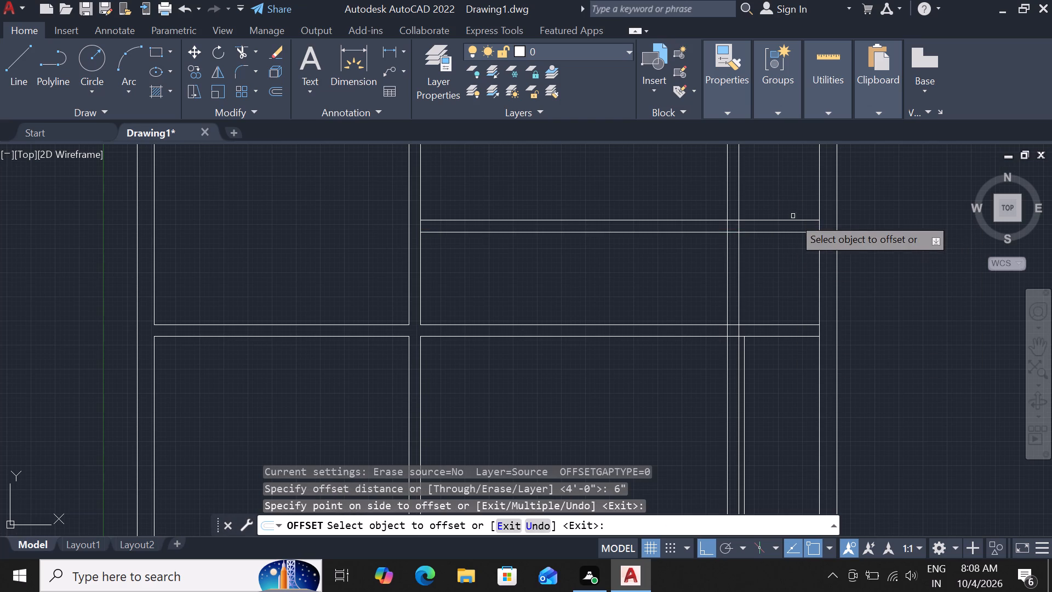
scroll(790, 235, "down", 1)
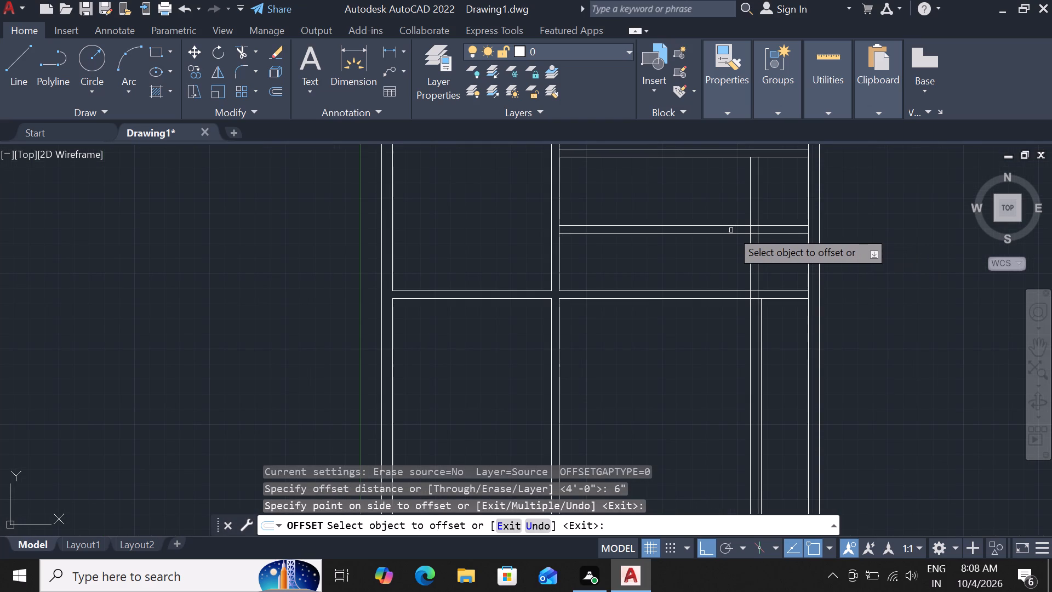
key("Escape")
Trim both new horizontal partition lines where they run left of the right vertical partition.
type("tr")
key("space")
key("space")
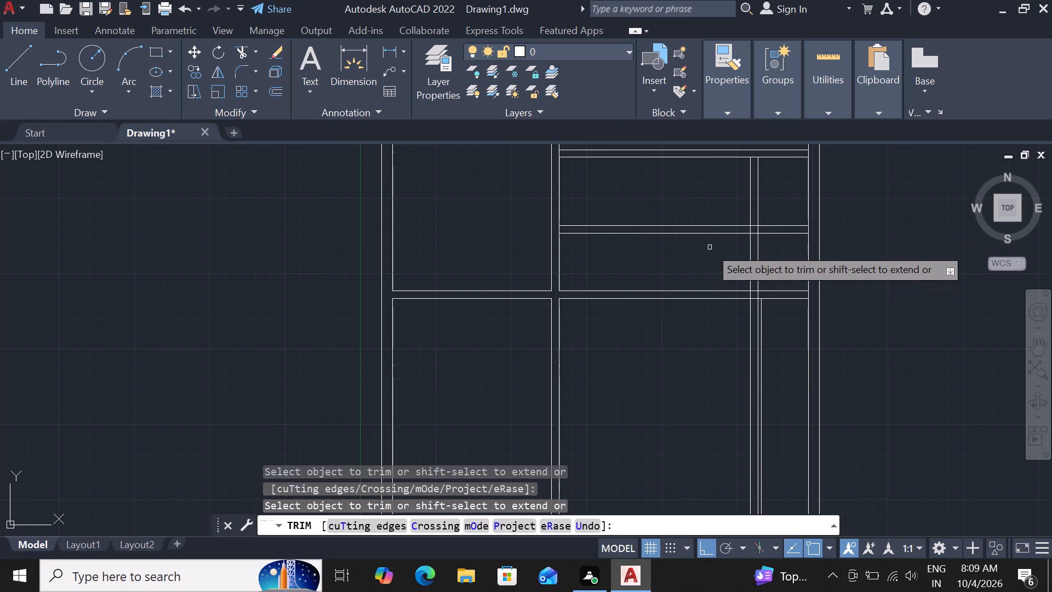
left_click(710, 247)
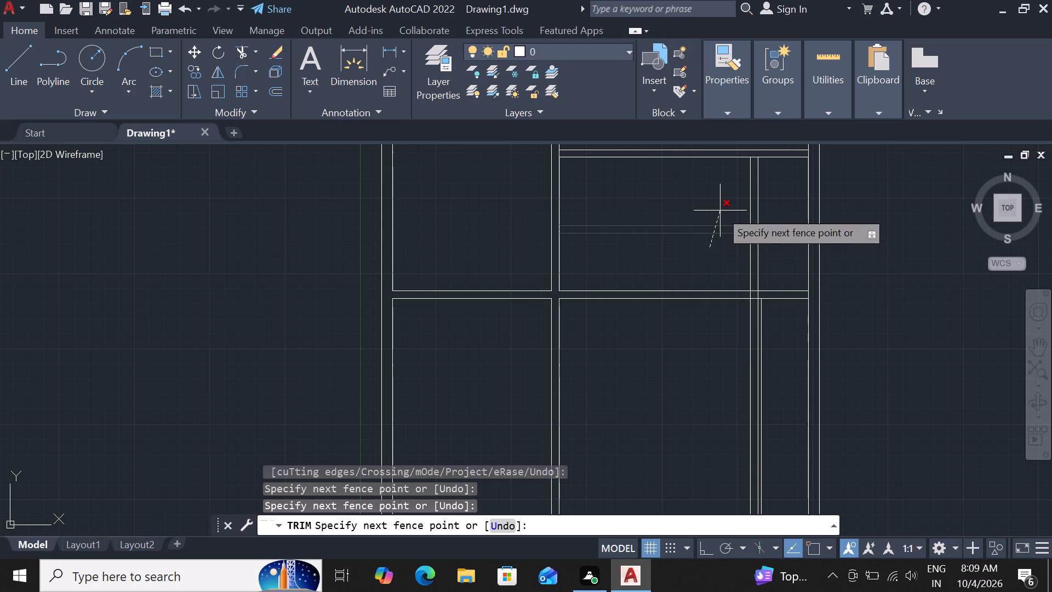
left_click(720, 210)
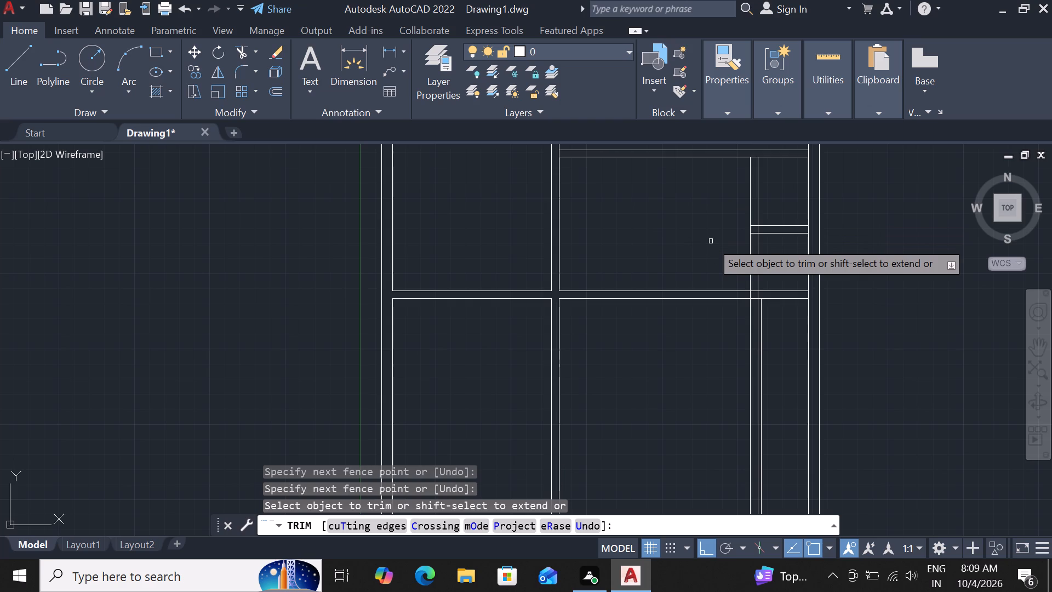
scroll(710, 243, "down", 1)
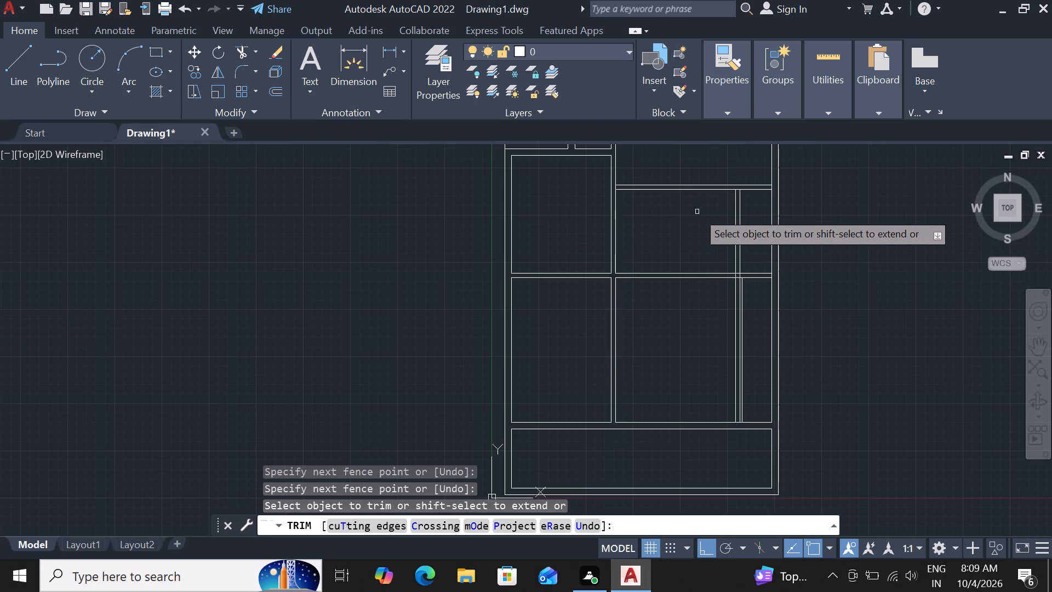
key("Escape")
Extend the left face line of the upper right-hand vertical partition up to the top face line of the horizontal partition above.
scroll(754, 231, "down", 1)
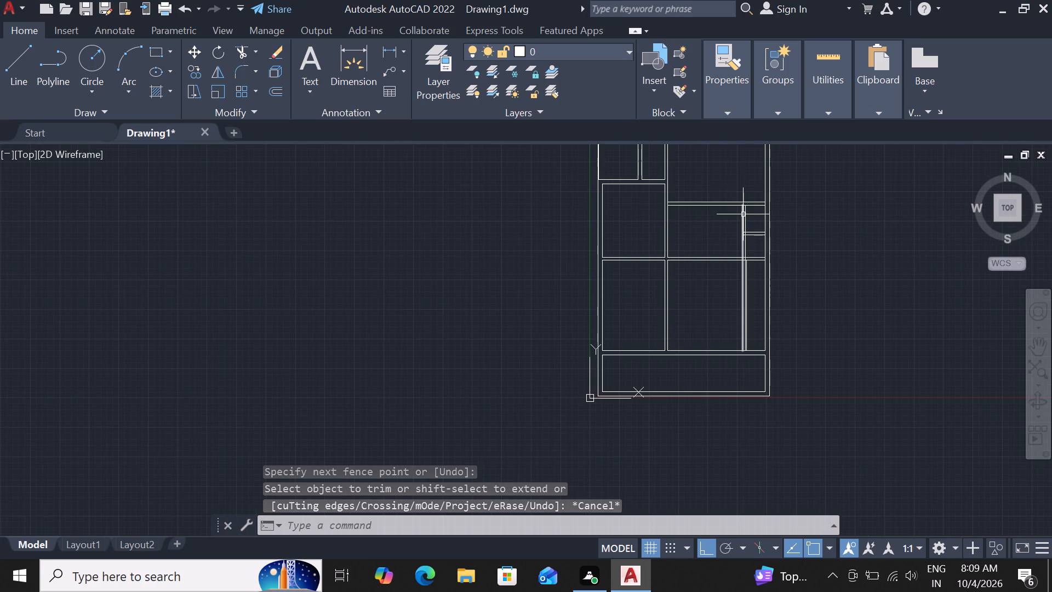
scroll(744, 219, "down", 1)
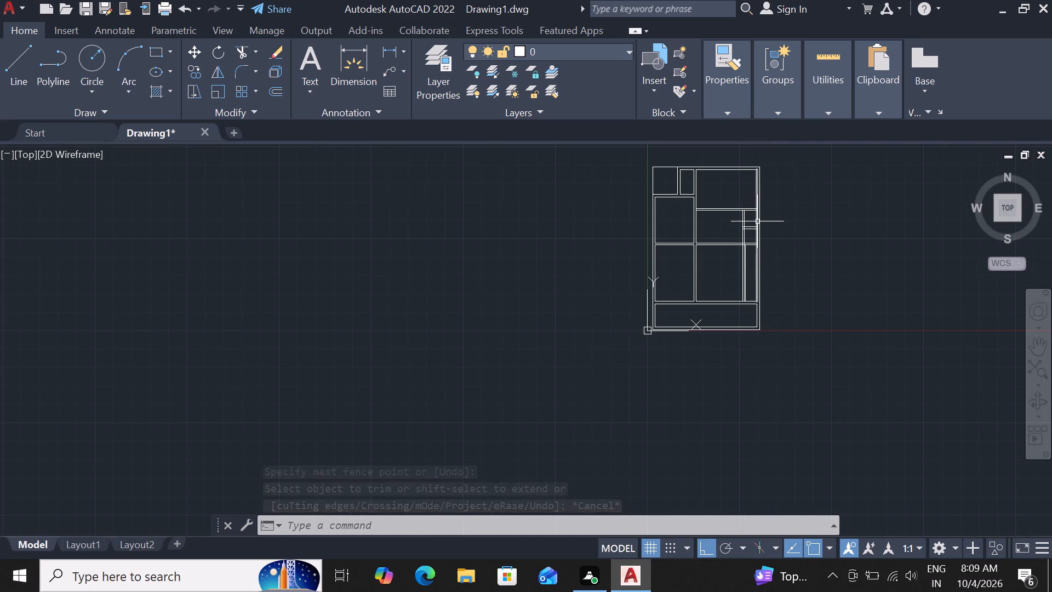
scroll(757, 221, "up", 2)
scroll(709, 257, "up", 1)
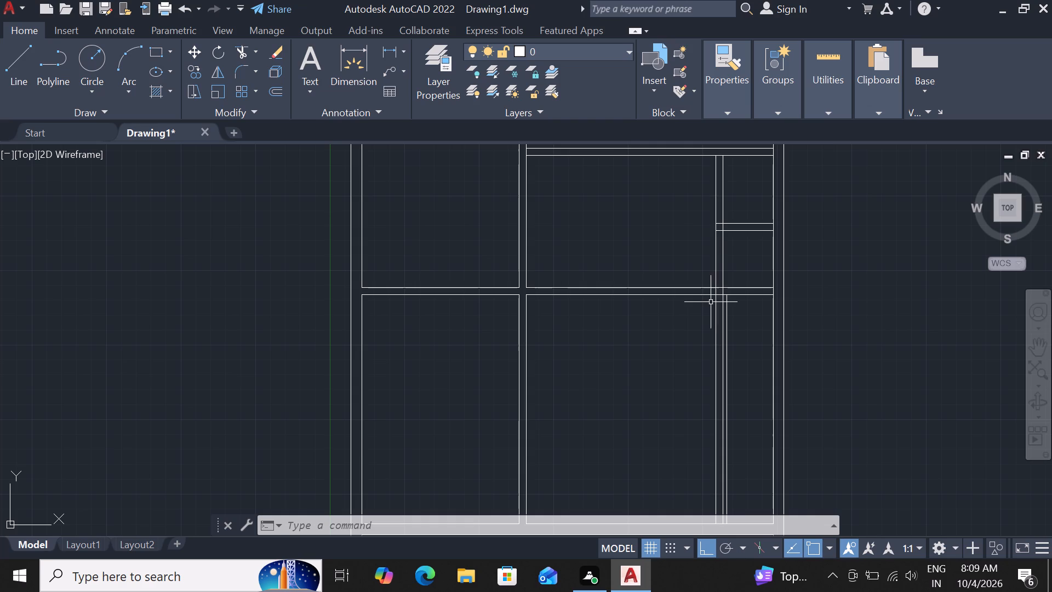
scroll(714, 206, "down", 1)
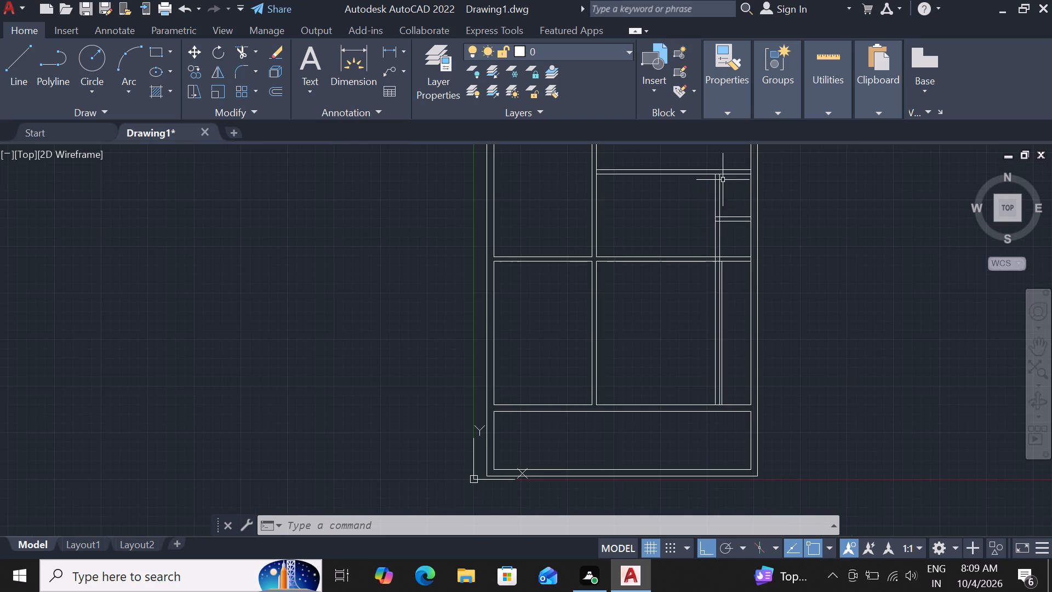
scroll(723, 180, "up", 1)
scroll(700, 203, "down", 2)
scroll(705, 173, "up", 2)
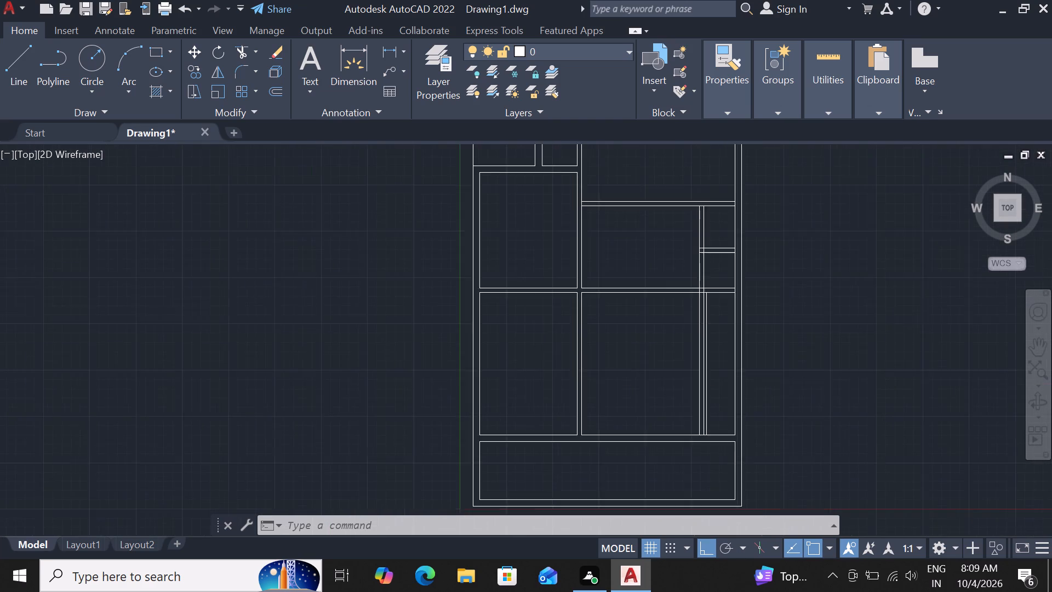
type("ex")
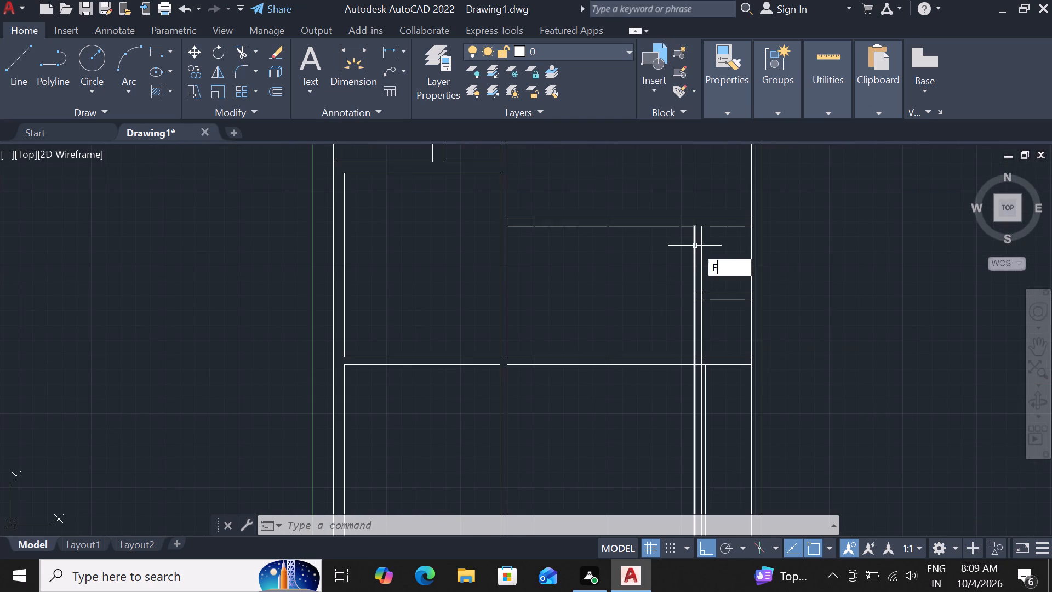
key("space")
key("space")
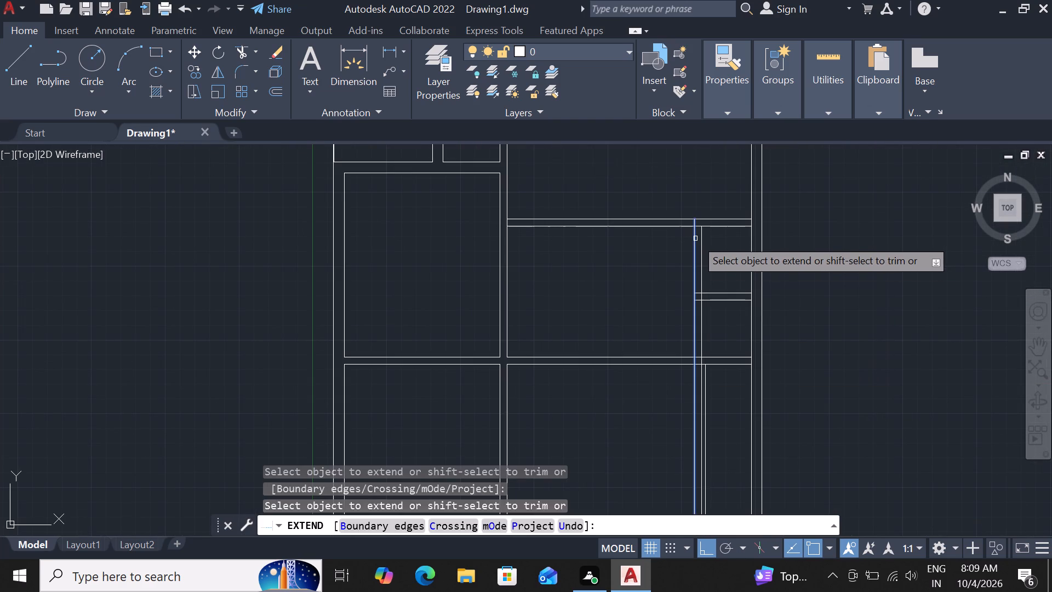
left_click(695, 238)
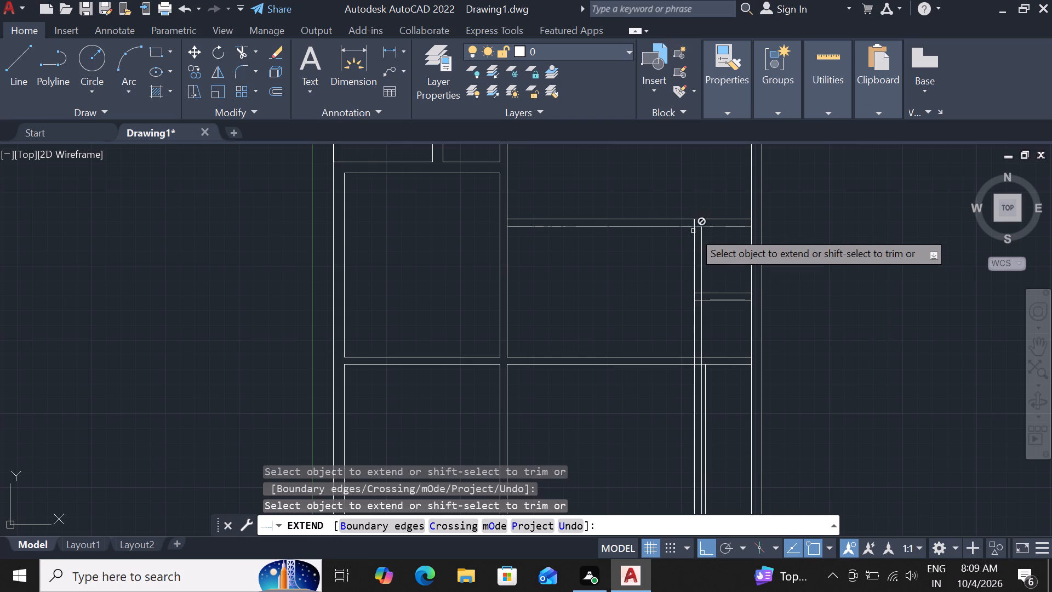
left_click(695, 222)
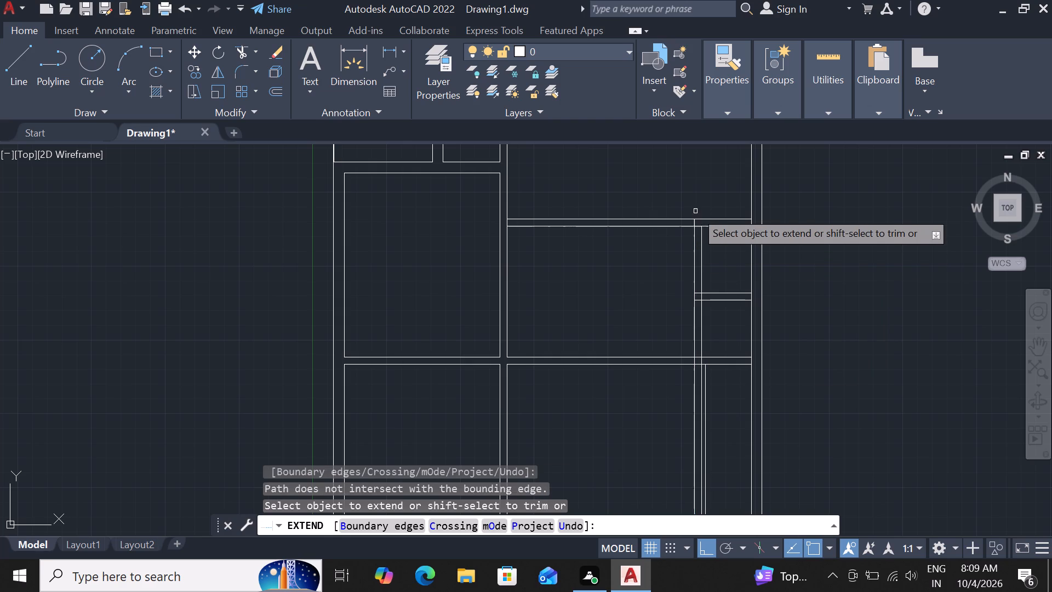
With the extend mode set to Quick, extend the vertical partition's right face line to the top face line of the same horizontal partition.
left_click(496, 523)
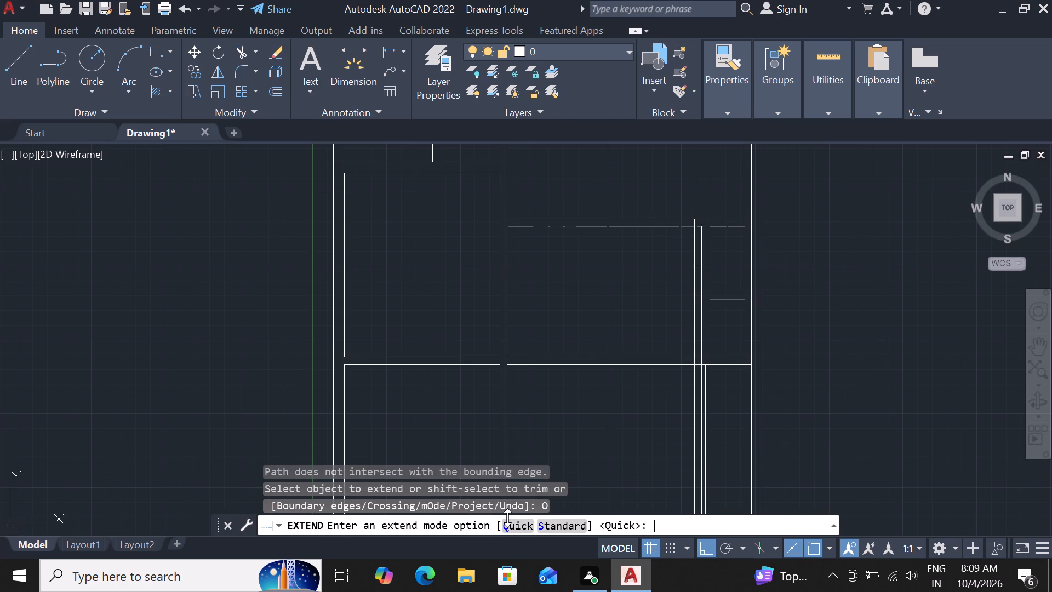
left_click(511, 526)
key("space")
key("space")
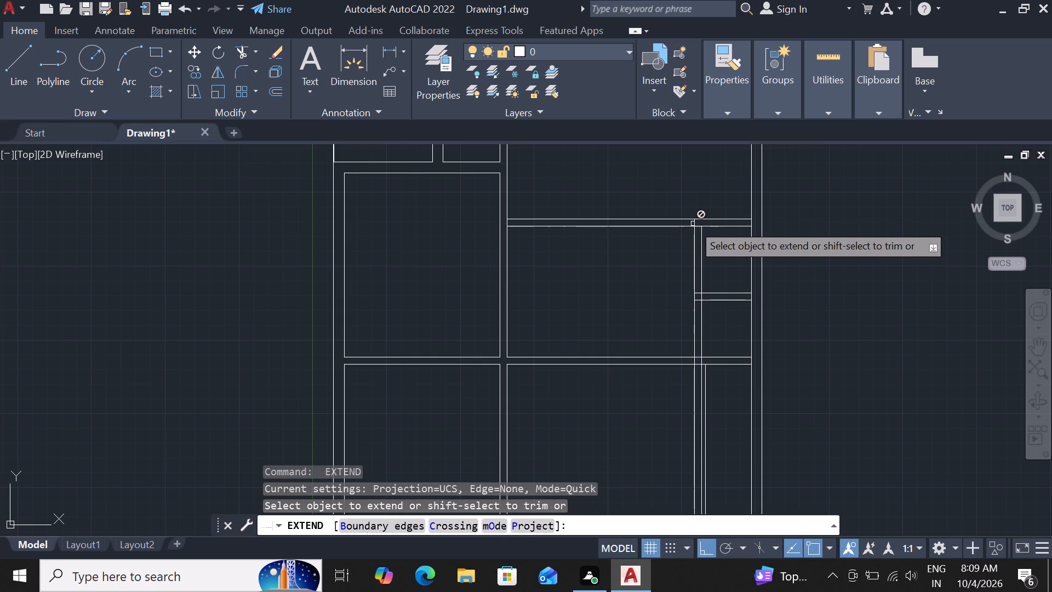
scroll(693, 223, "up", 4)
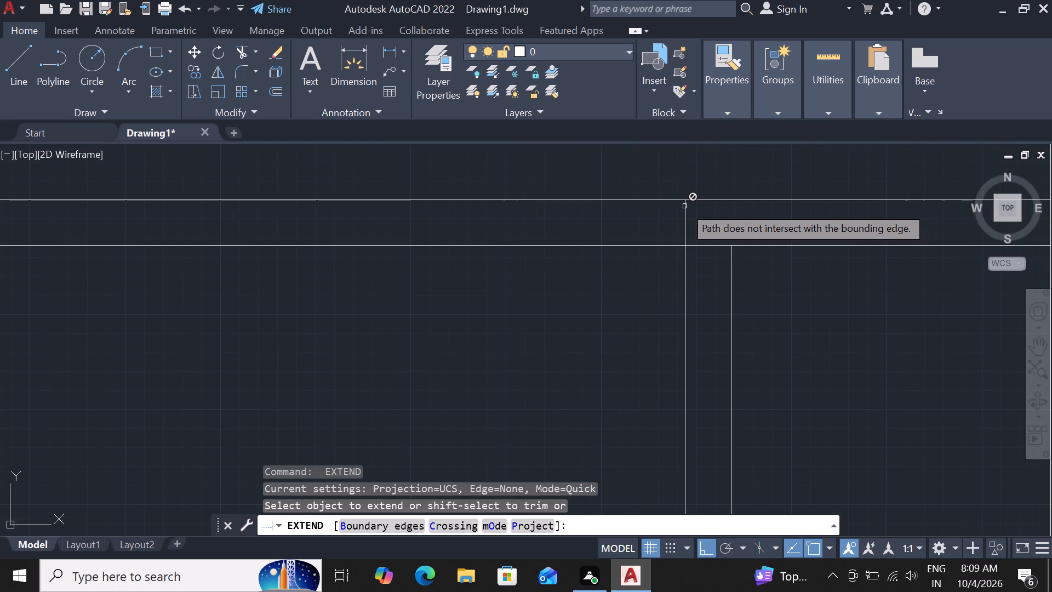
left_click_drag(731, 258, 731, 246)
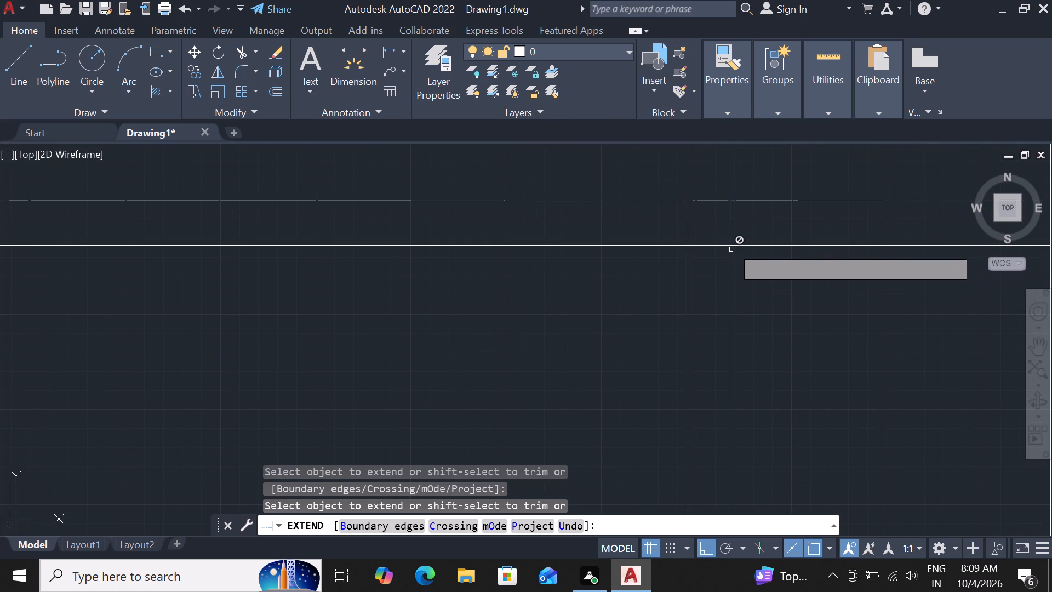
key("Escape")
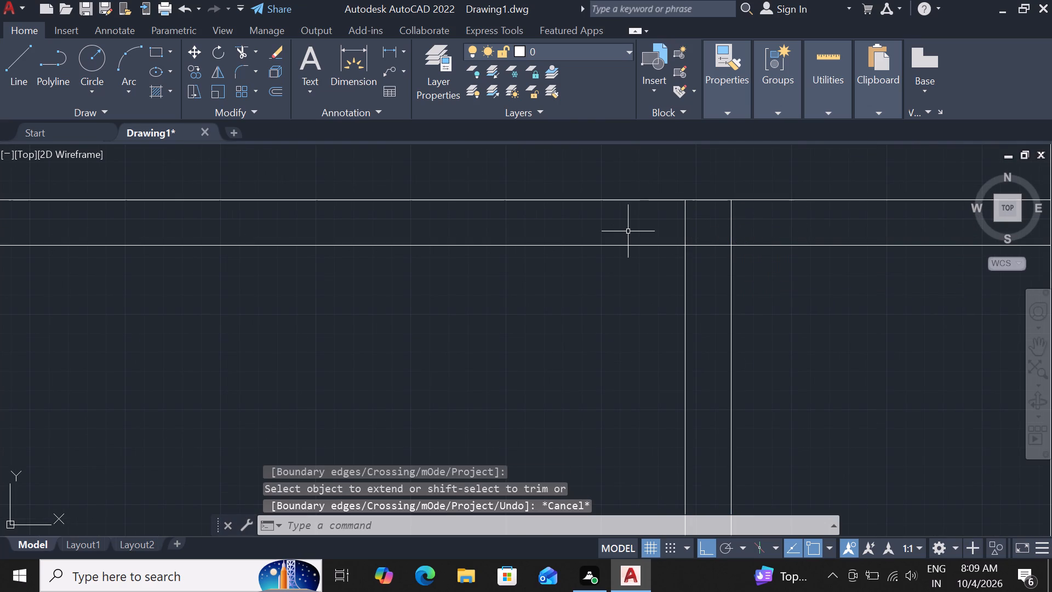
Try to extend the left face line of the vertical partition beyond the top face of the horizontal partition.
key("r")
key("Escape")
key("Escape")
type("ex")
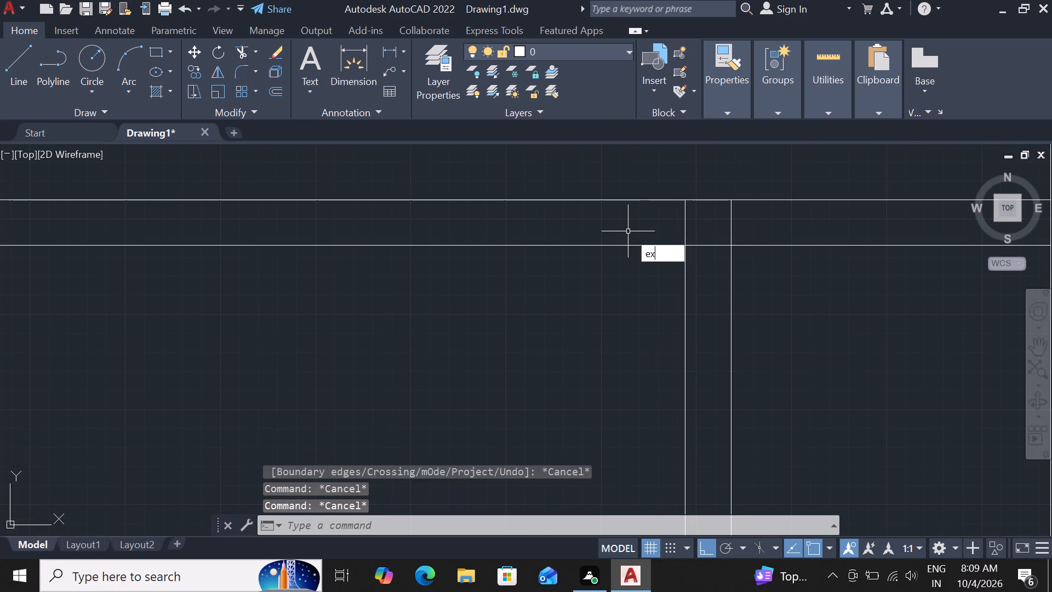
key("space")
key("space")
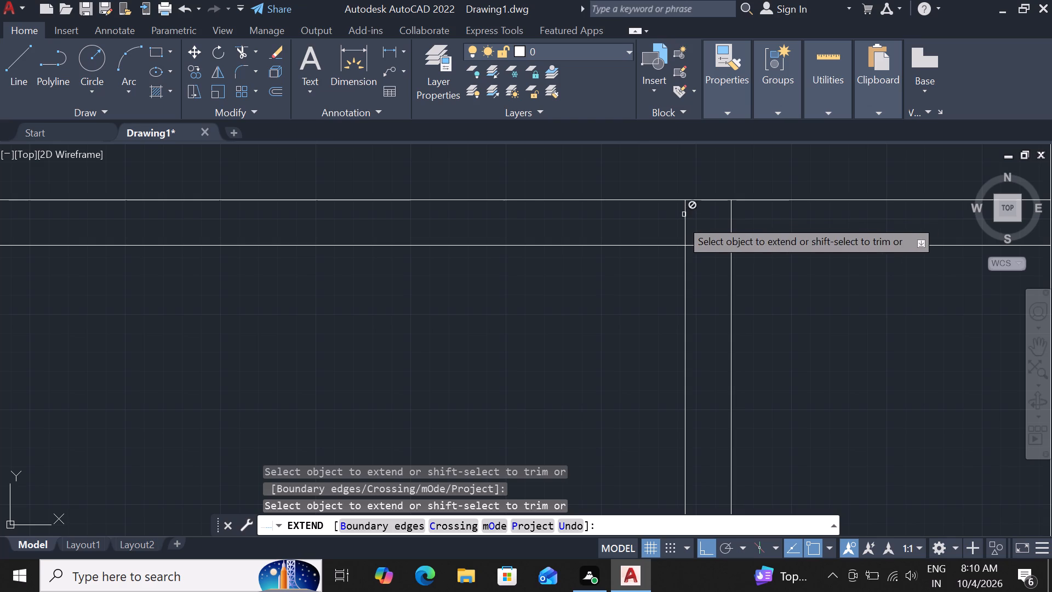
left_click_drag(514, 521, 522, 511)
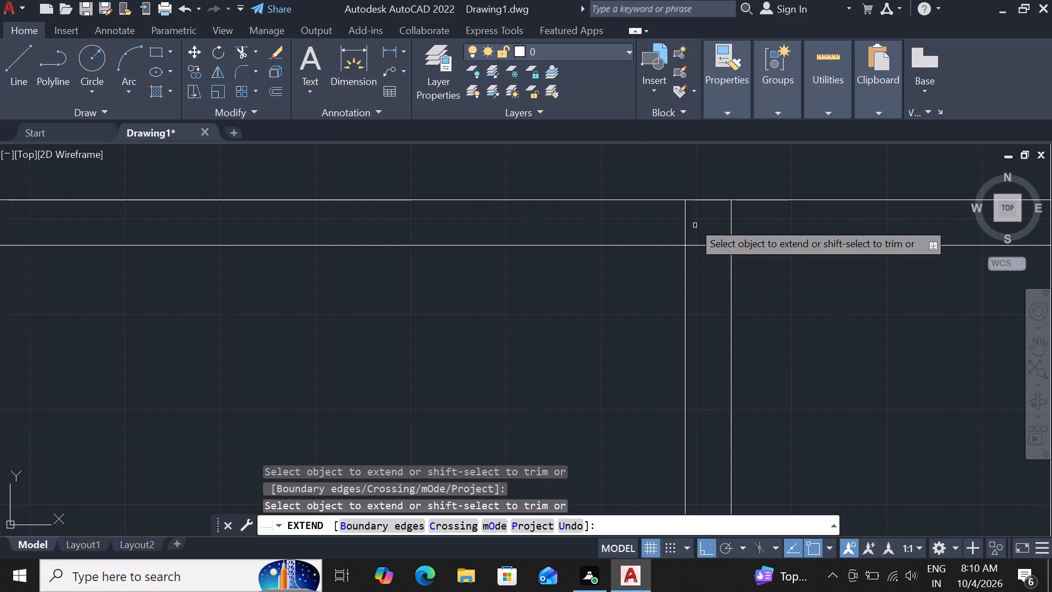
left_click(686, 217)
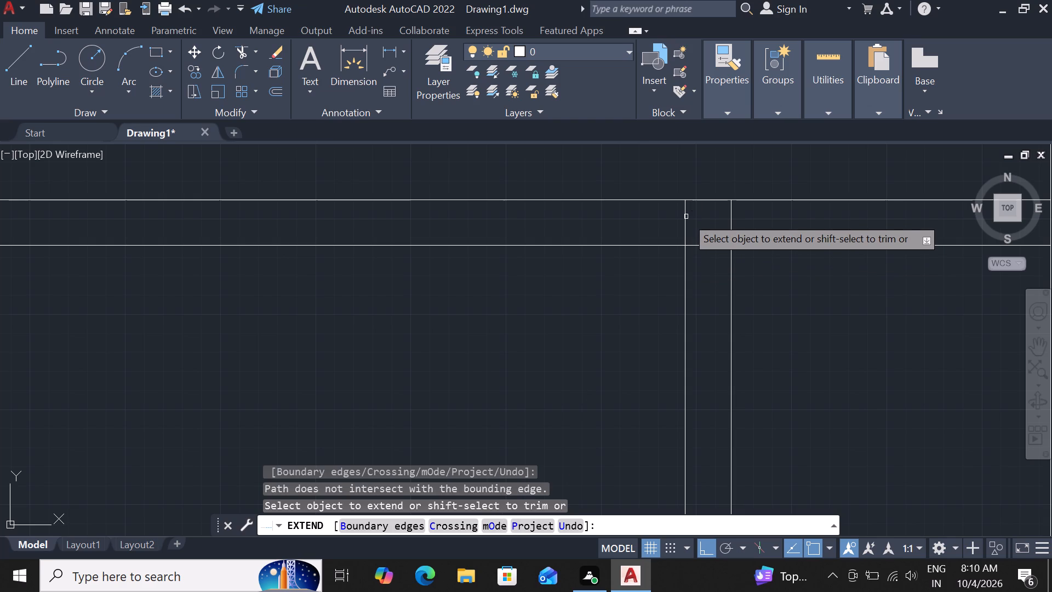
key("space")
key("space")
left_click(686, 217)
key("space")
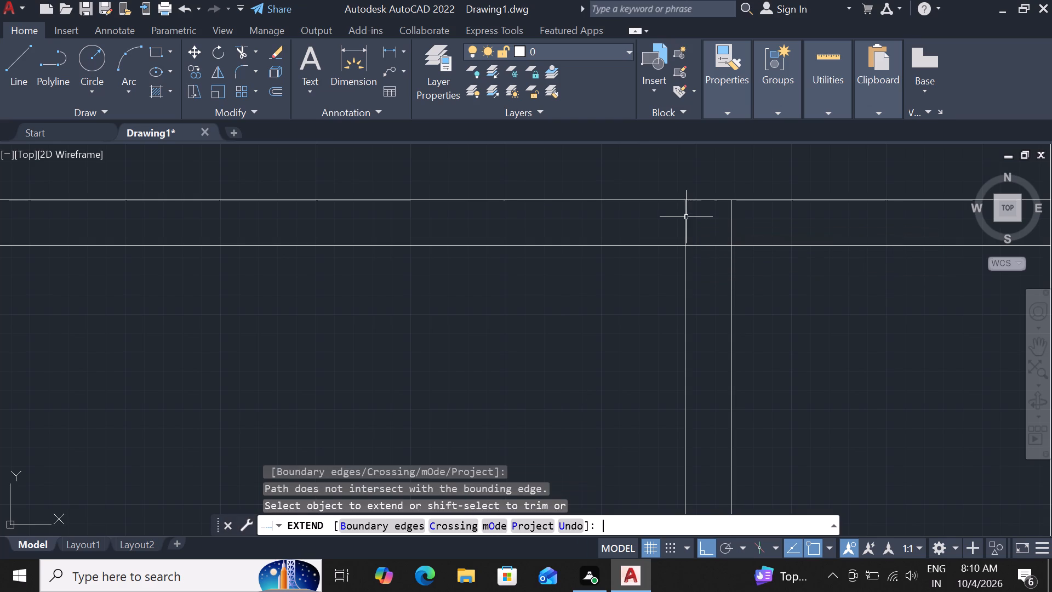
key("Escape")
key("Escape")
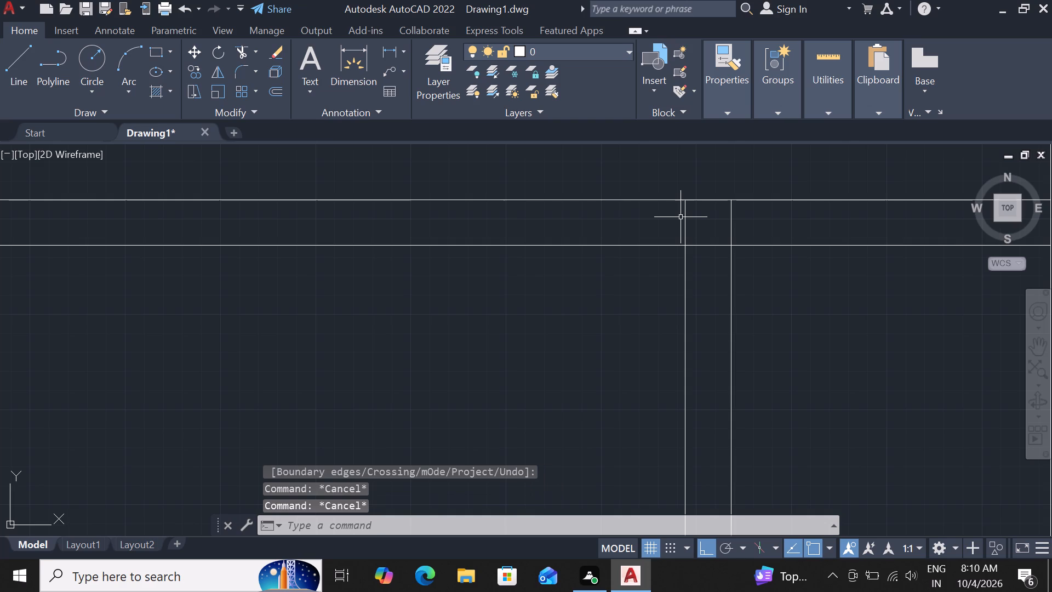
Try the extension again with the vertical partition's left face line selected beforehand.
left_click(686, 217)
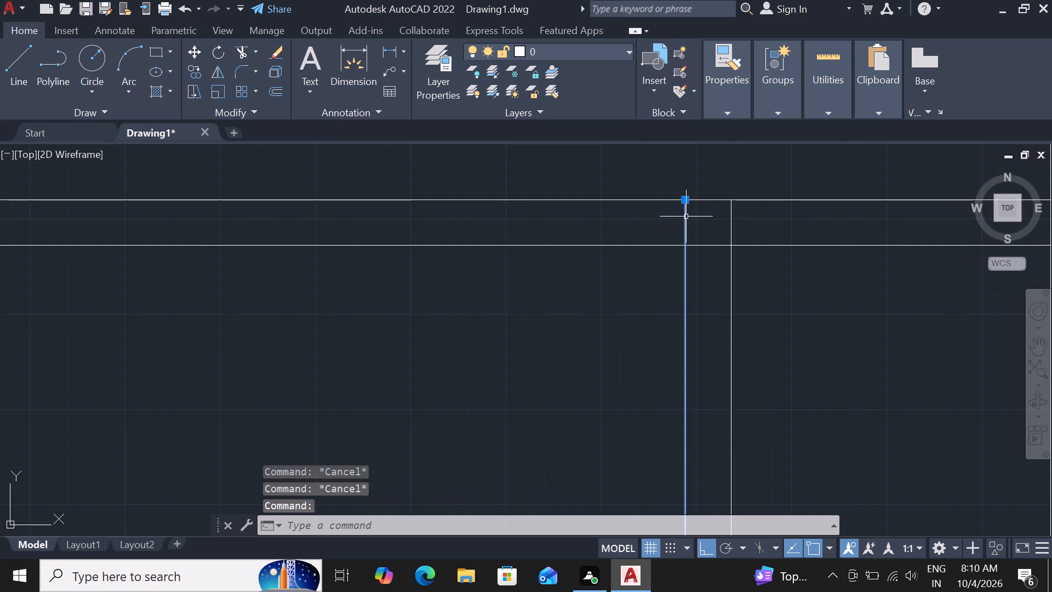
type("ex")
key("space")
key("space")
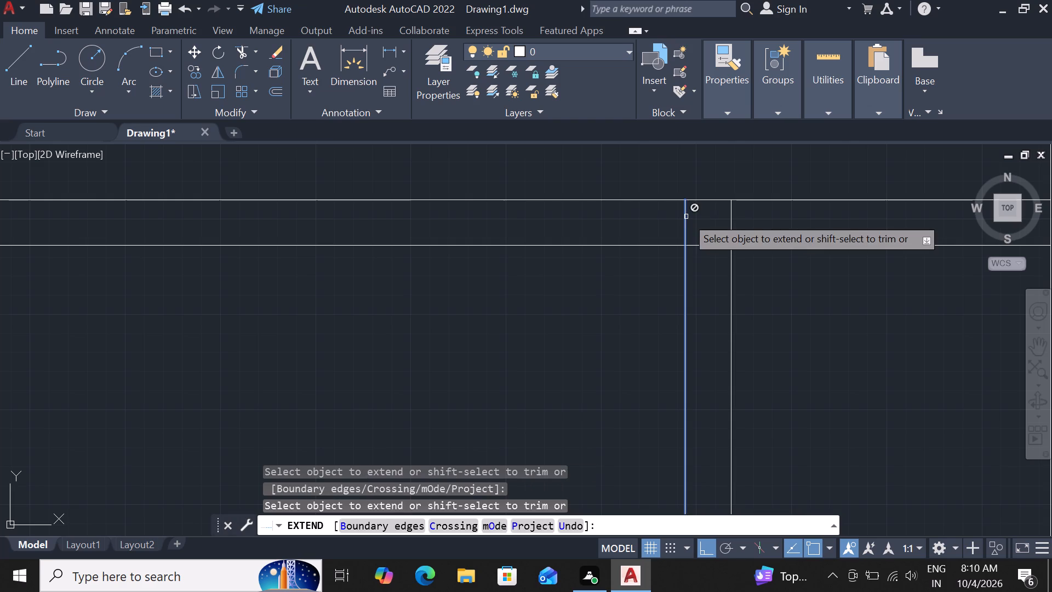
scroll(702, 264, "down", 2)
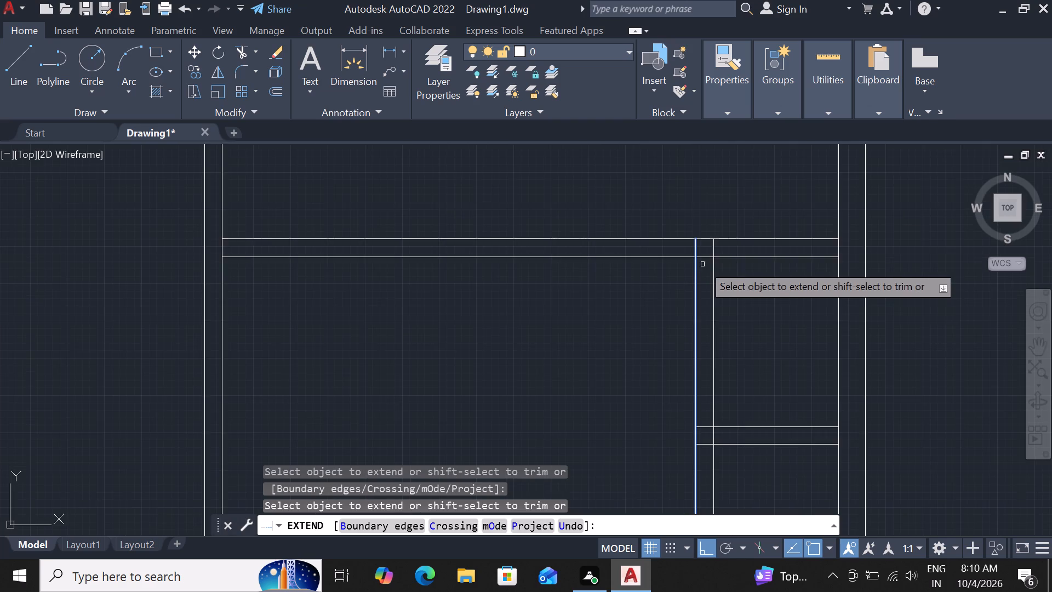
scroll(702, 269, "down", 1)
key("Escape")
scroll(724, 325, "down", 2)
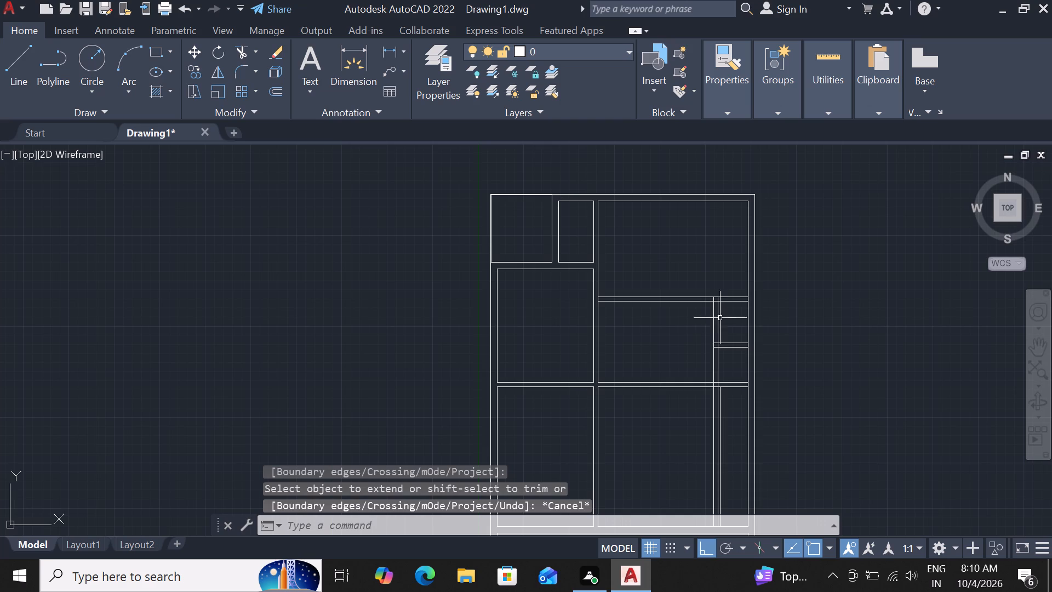
Using Quick extend mode, extend the vertical partition's left face line up to the inner face of the top outer wall.
type("ex")
key("space")
key("space")
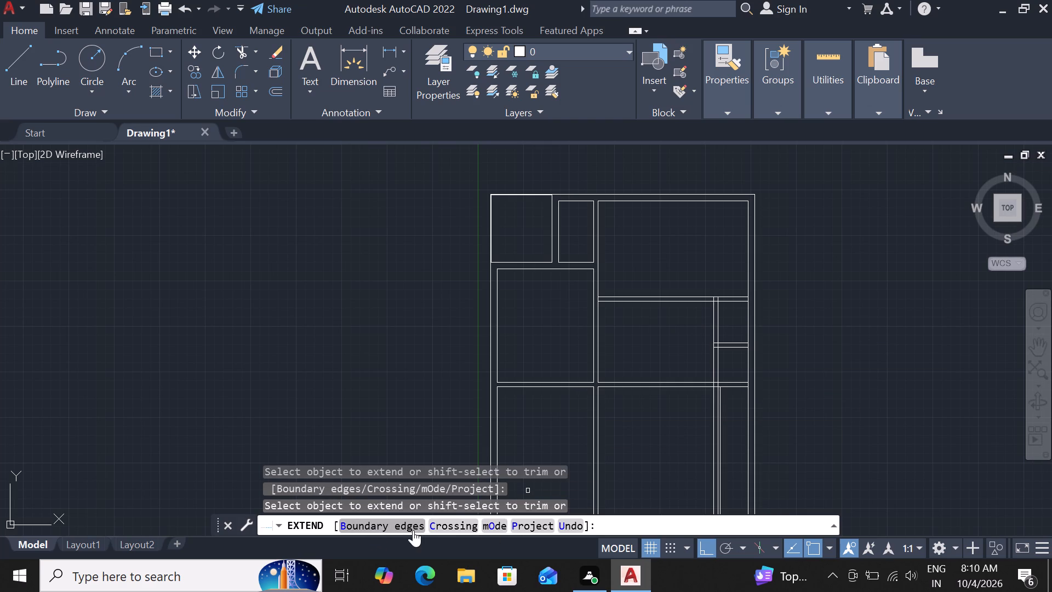
left_click(494, 523)
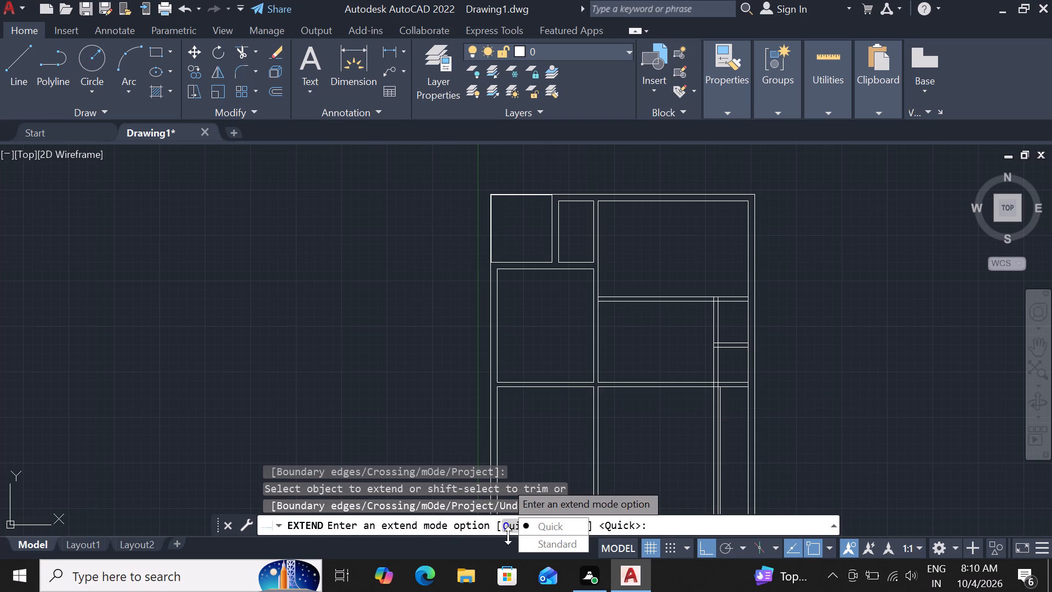
left_click_drag(535, 523, 505, 470)
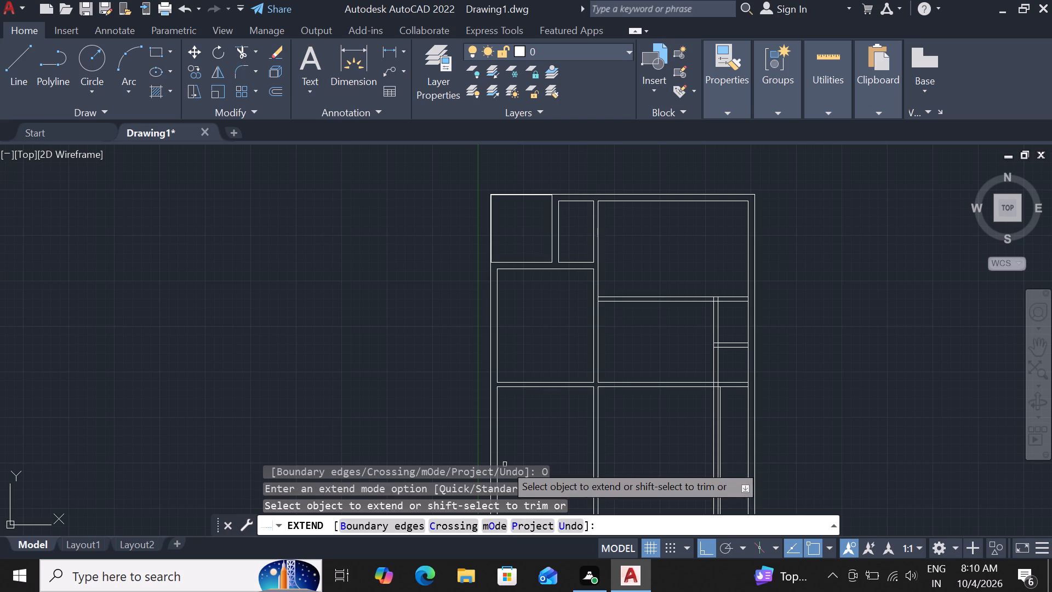
left_click(714, 305)
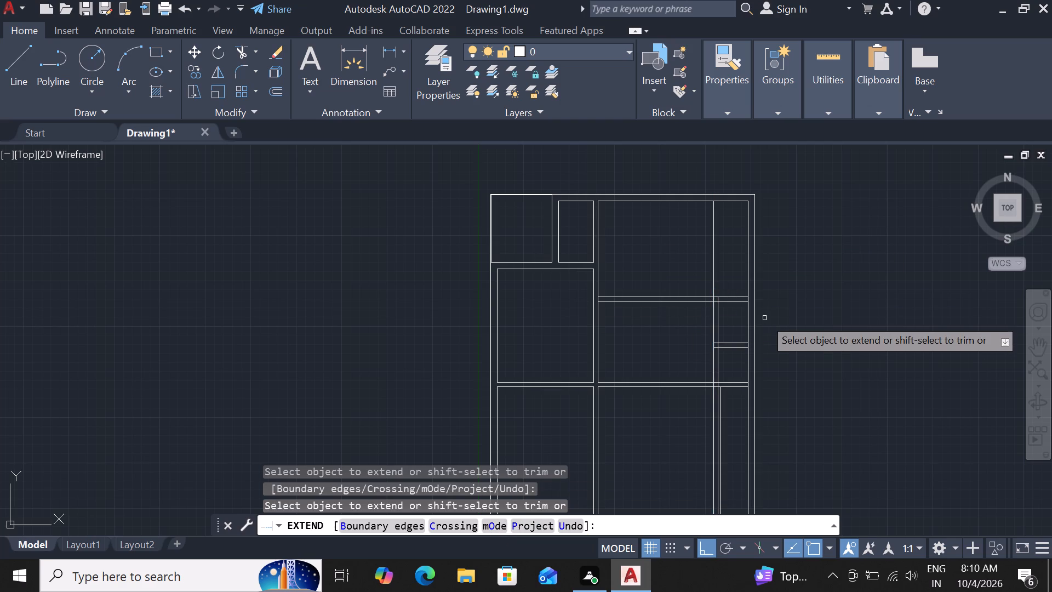
key("Escape")
left_click(714, 269)
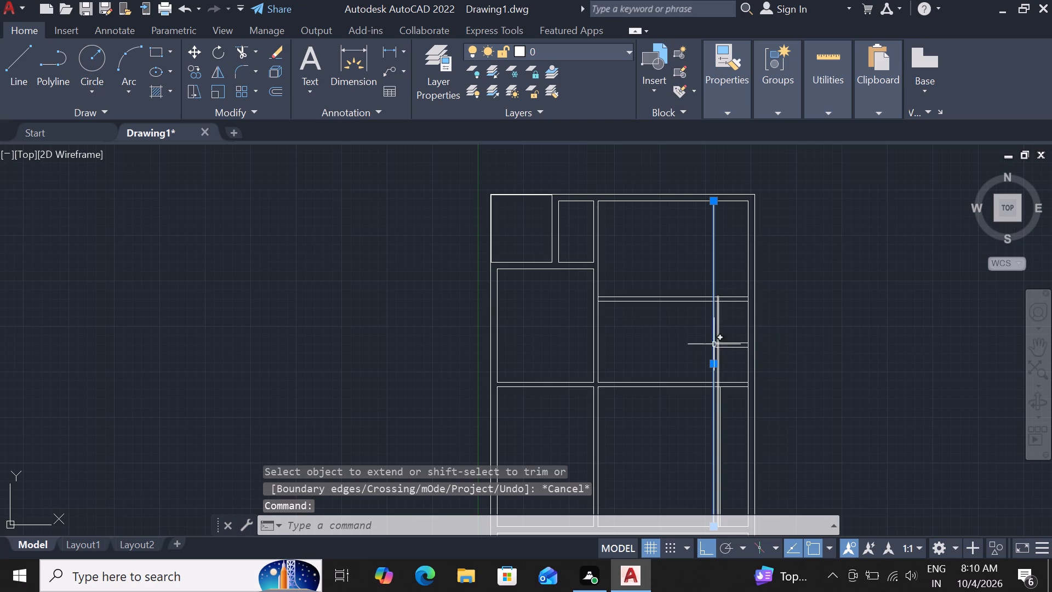
key("Escape")
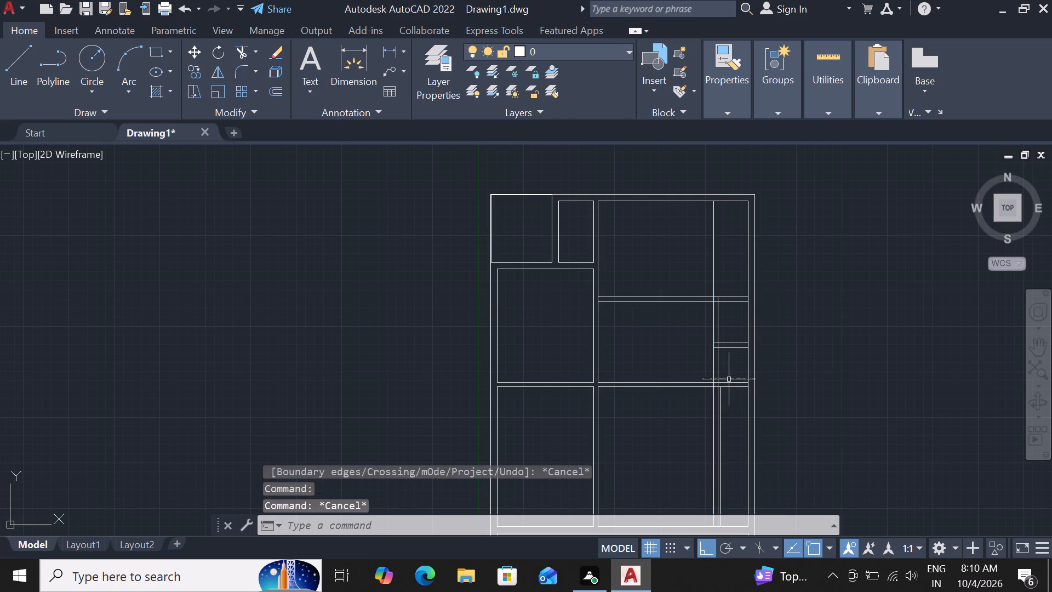
Extend the lower vertical partition's right face line up through the middle horizontal partition to the small partition's top face line.
scroll(718, 405, "up", 2)
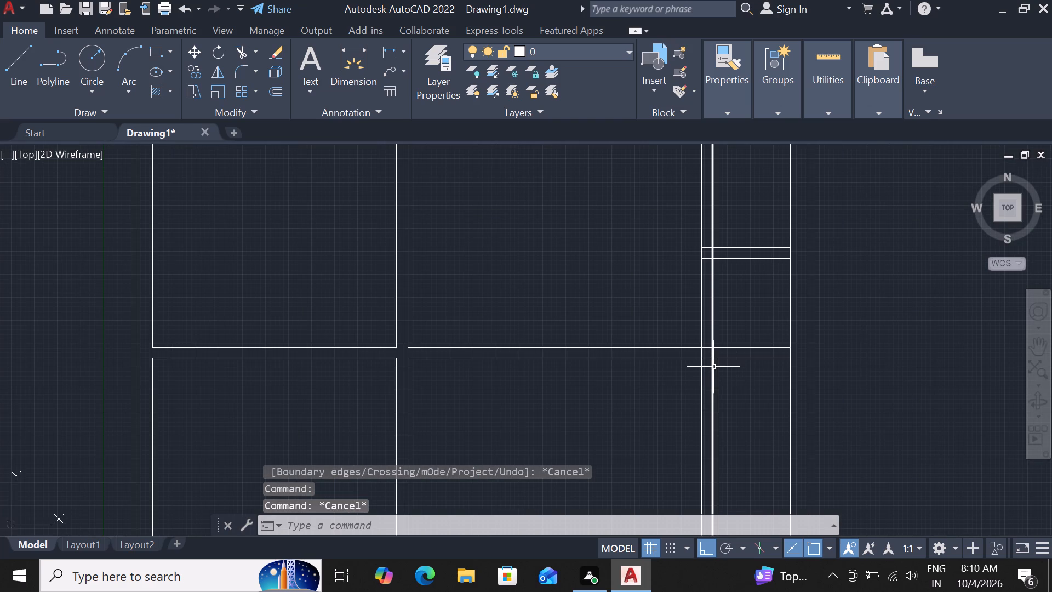
key("e")
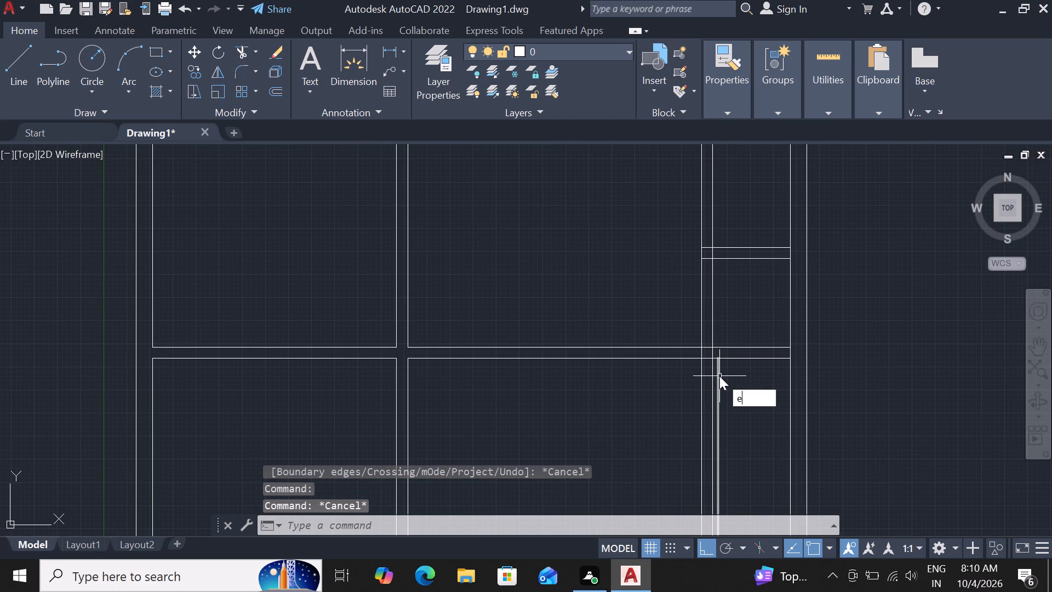
type("x")
key("space")
key("space")
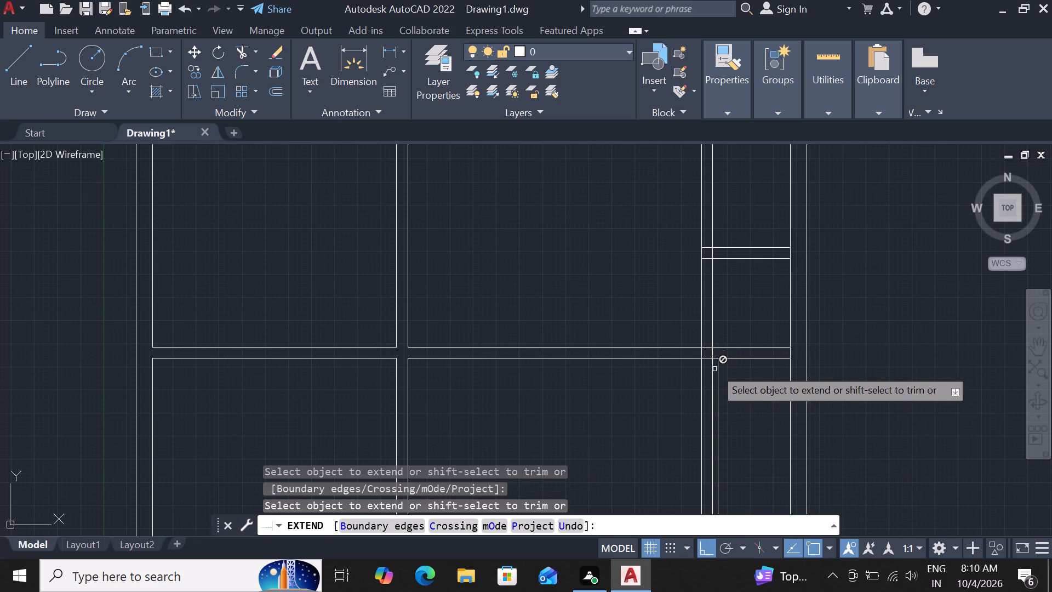
left_click_drag(718, 363, 717, 357)
left_click(717, 348)
left_click(720, 286)
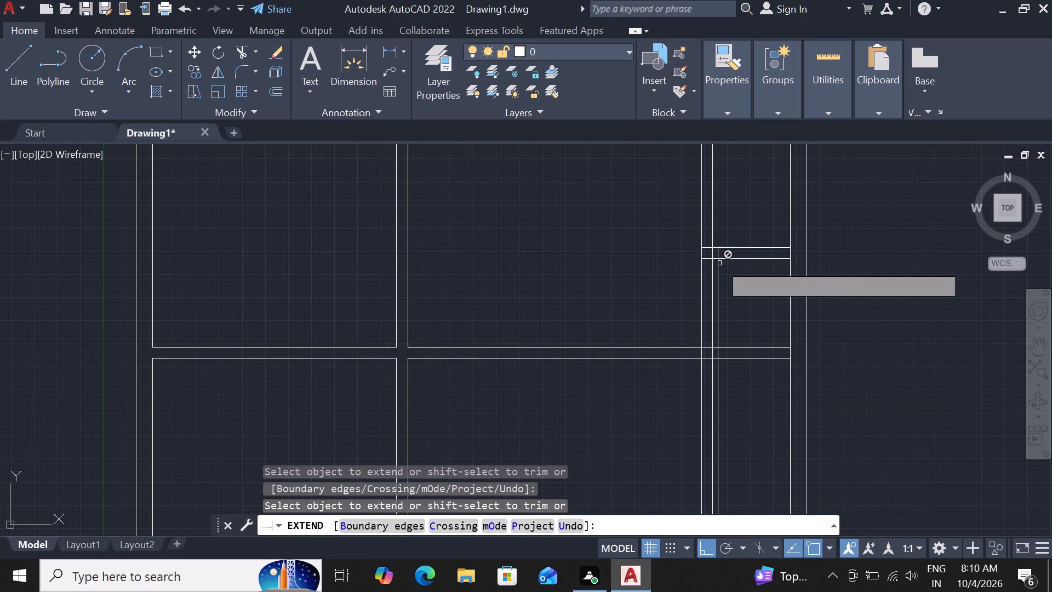
key("Escape")
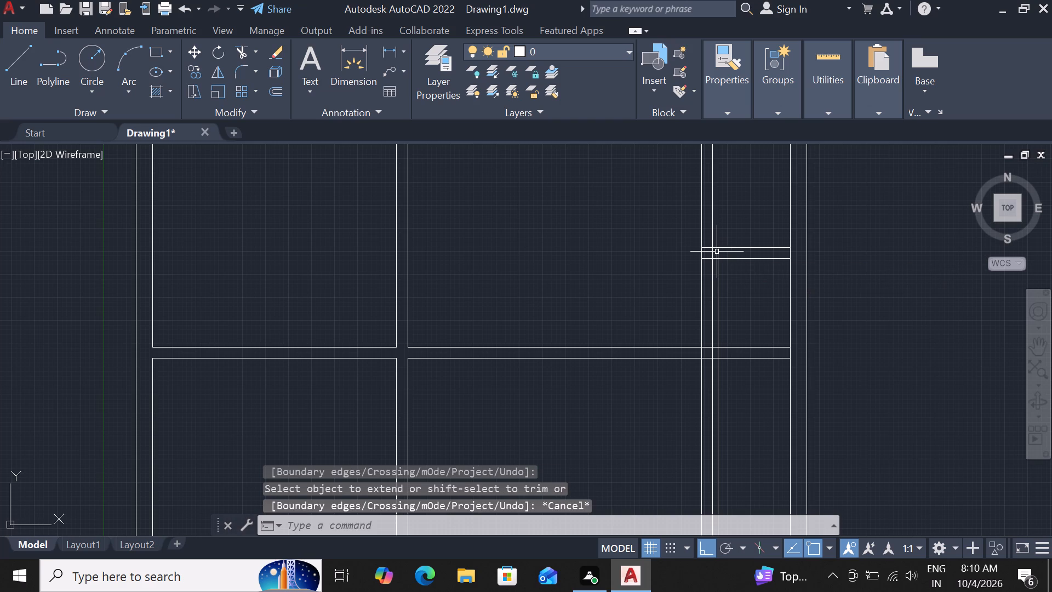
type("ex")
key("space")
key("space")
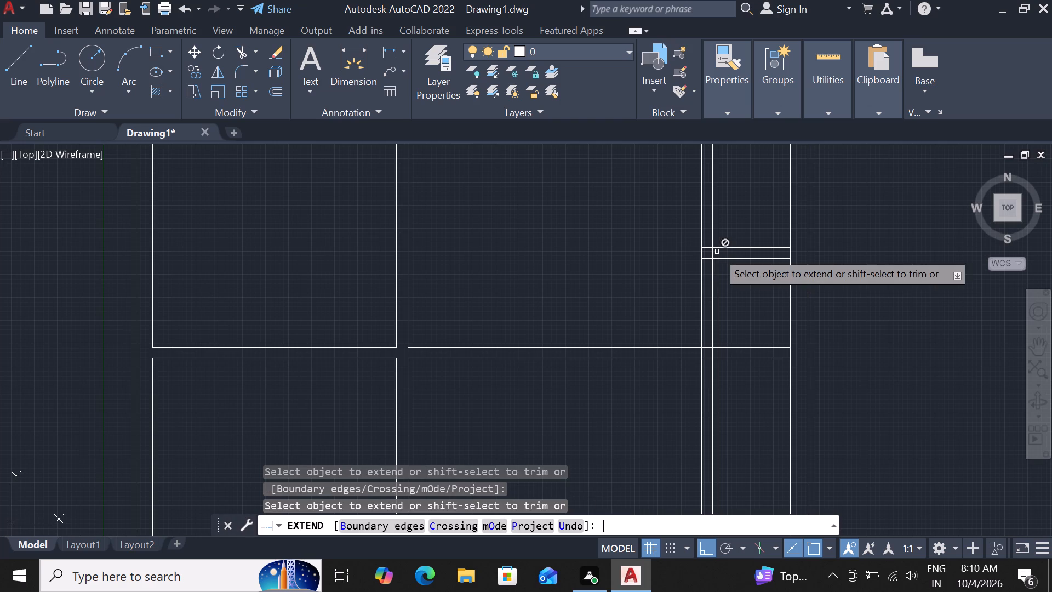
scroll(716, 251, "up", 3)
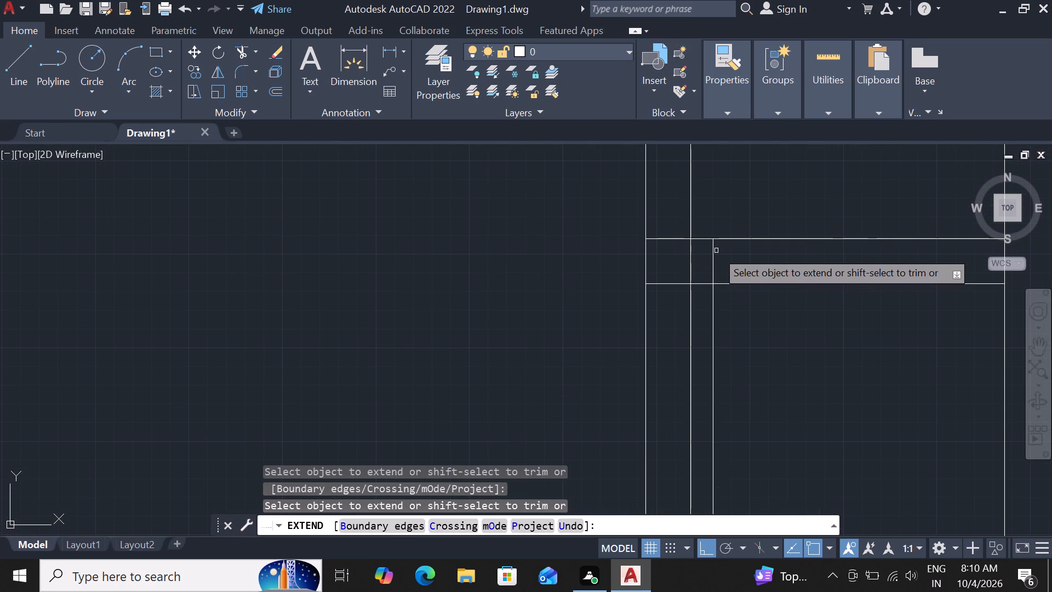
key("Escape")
Erase the lower vertical partition's right face line that runs up to the small horizontal partition's top face.
scroll(717, 282, "down", 1)
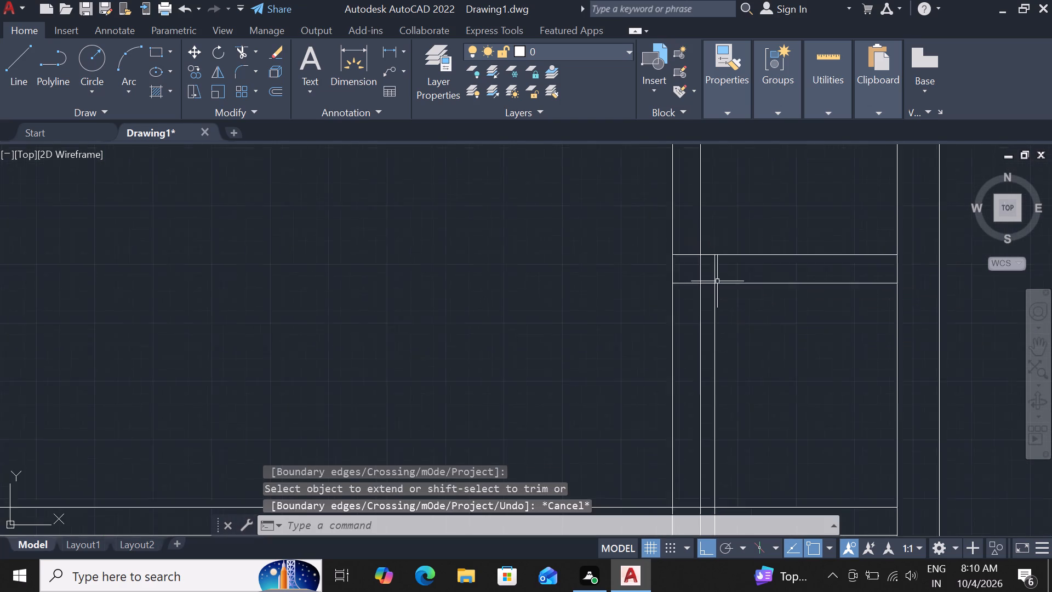
scroll(717, 281, "down", 1)
scroll(710, 261, "up", 2)
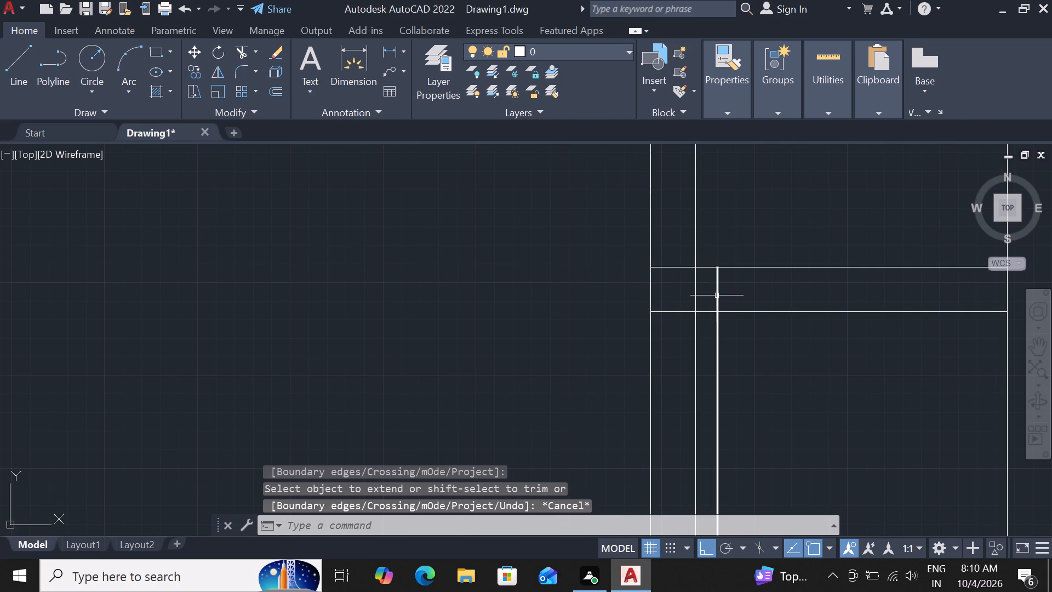
left_click(719, 287)
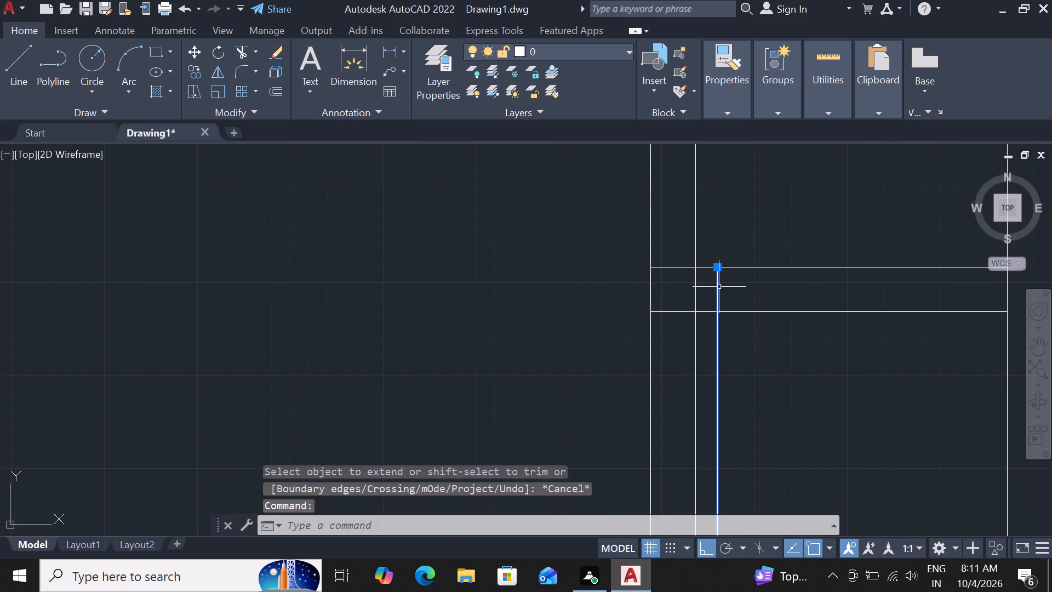
scroll(719, 287, "down", 8)
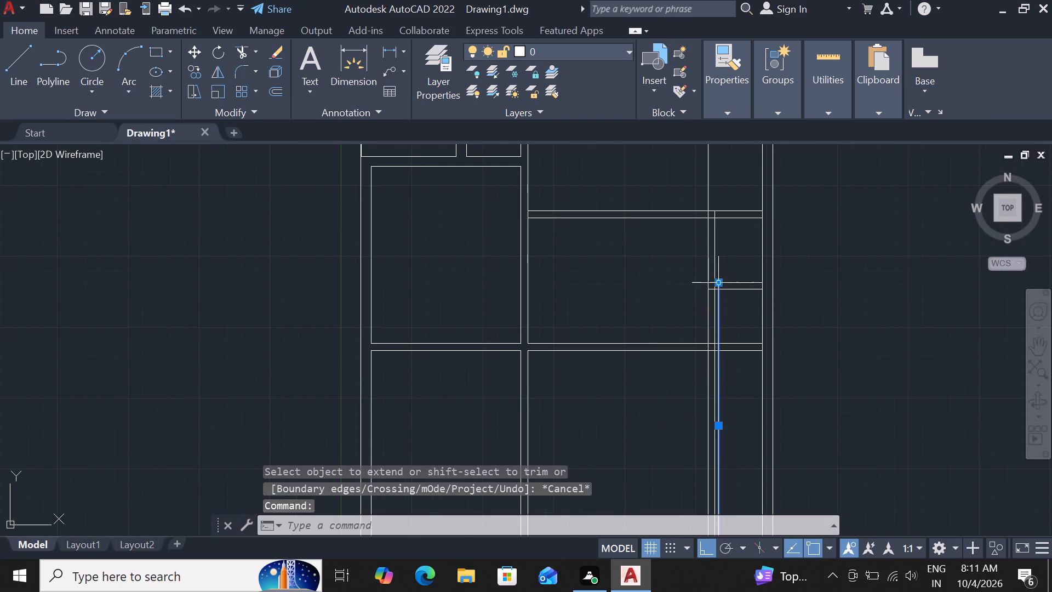
scroll(735, 292, "down", 2)
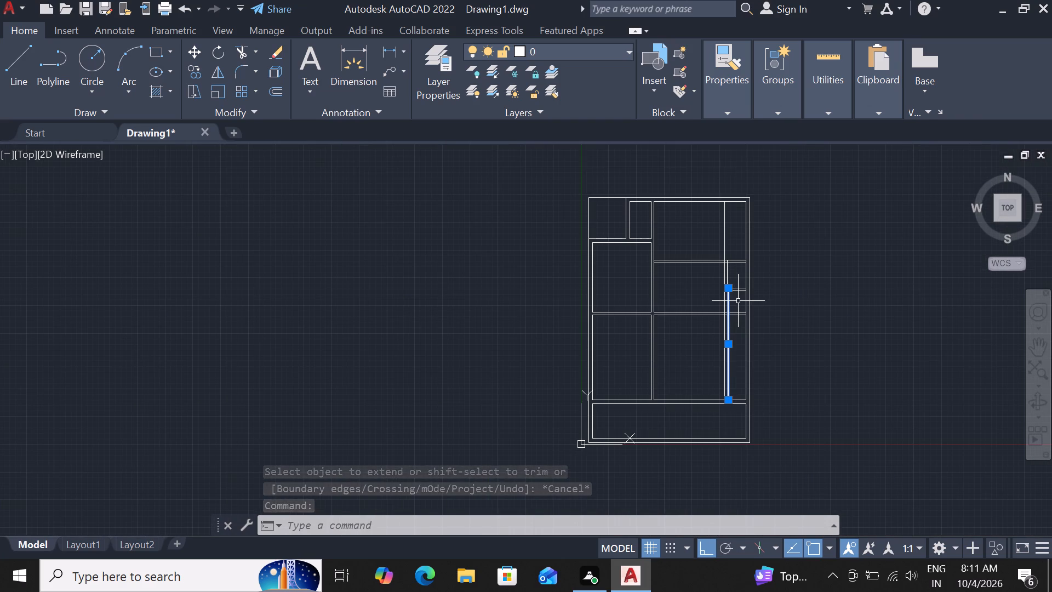
key("Delete")
Offset the right-side vertical partition's left face line 9" toward the right outer wall.
scroll(742, 275, "up", 4)
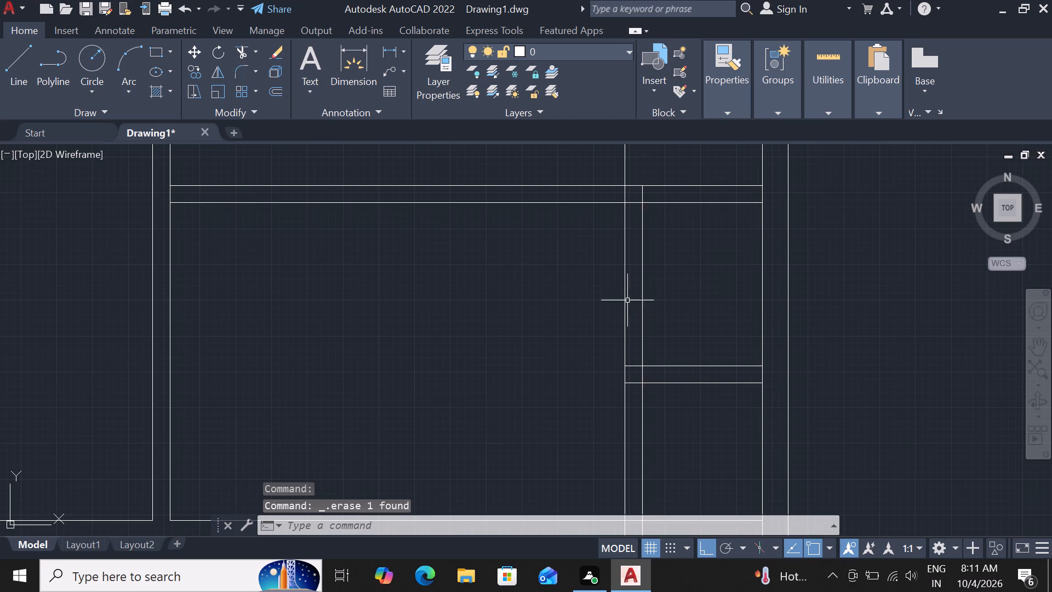
left_click(627, 301)
type("of")
key("space")
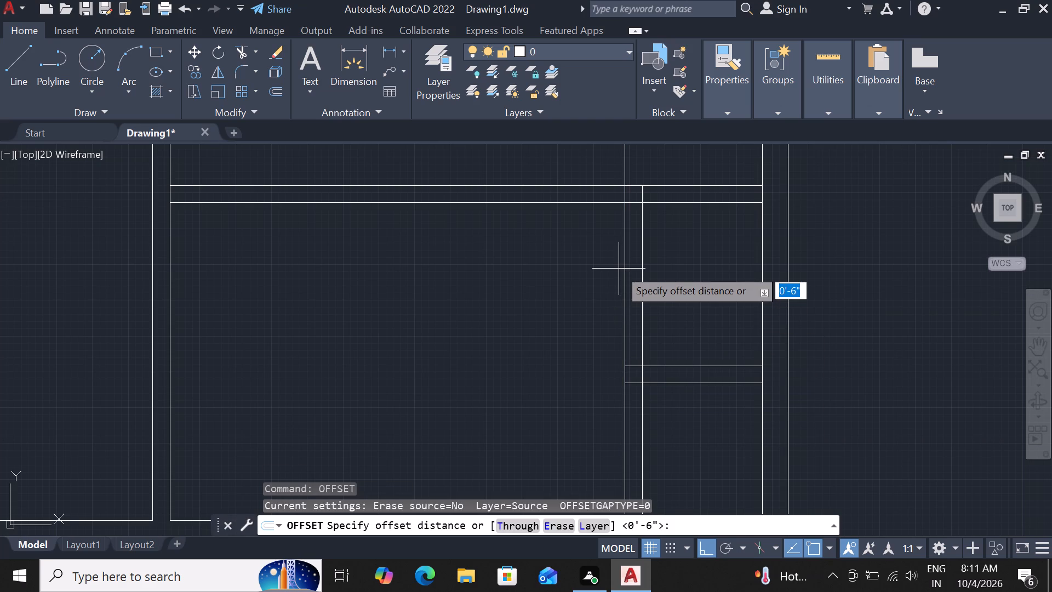
type("9\"")
key("Return")
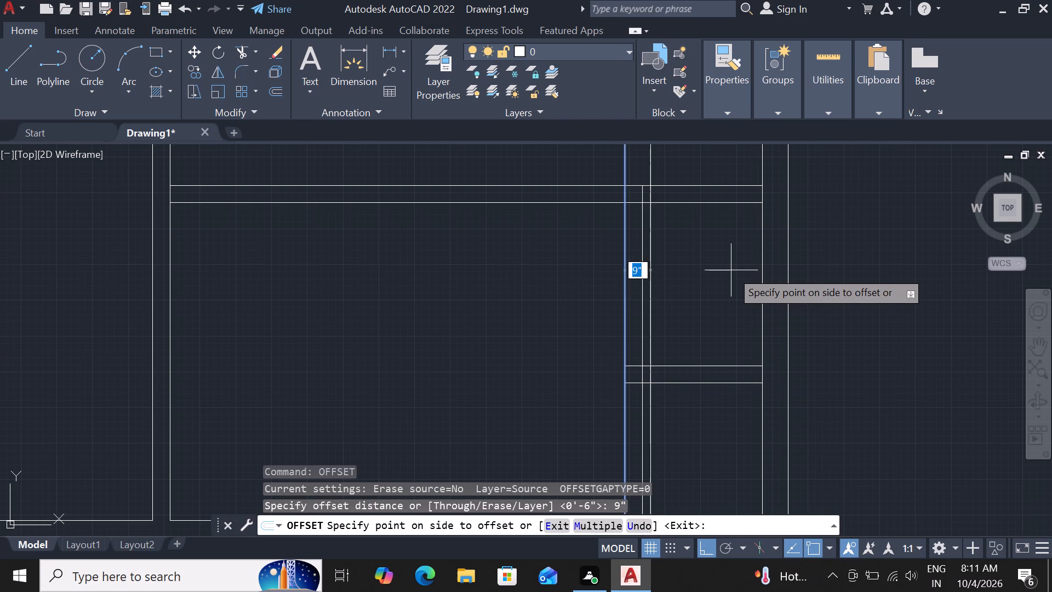
left_click(731, 270)
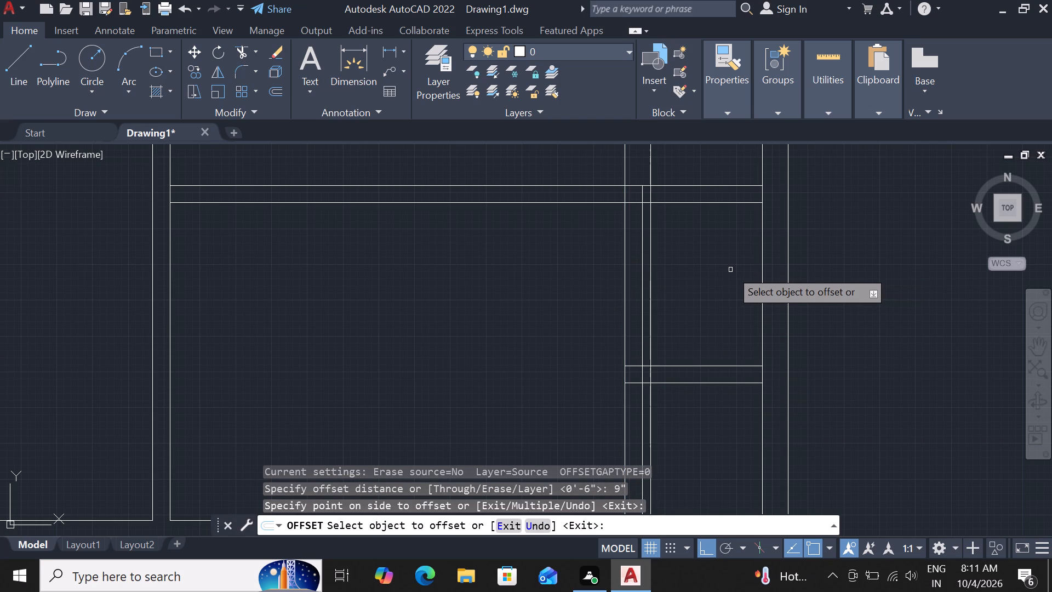
scroll(730, 270, "down", 2)
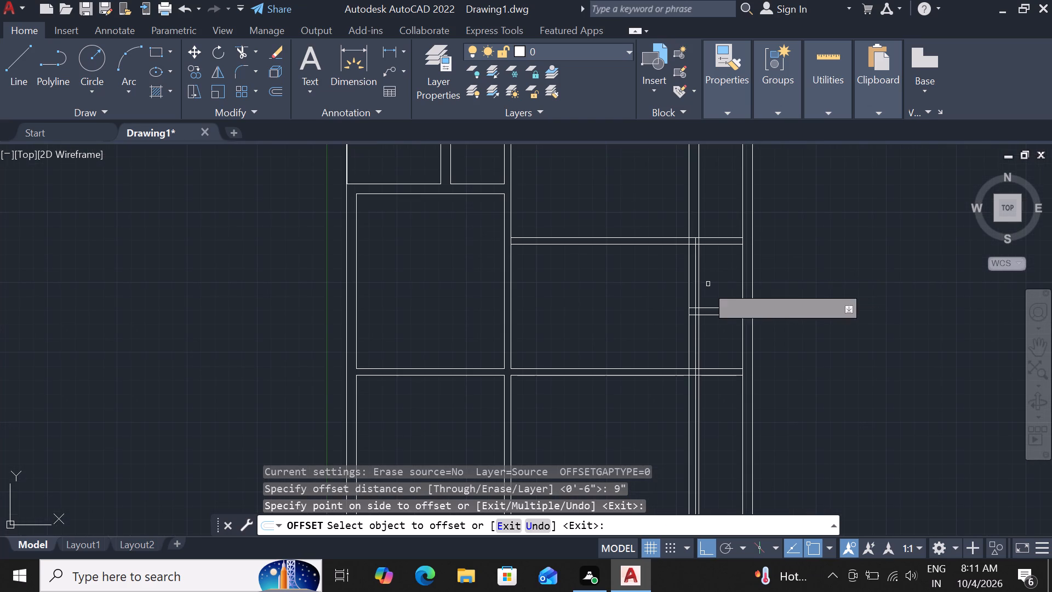
key("Escape")
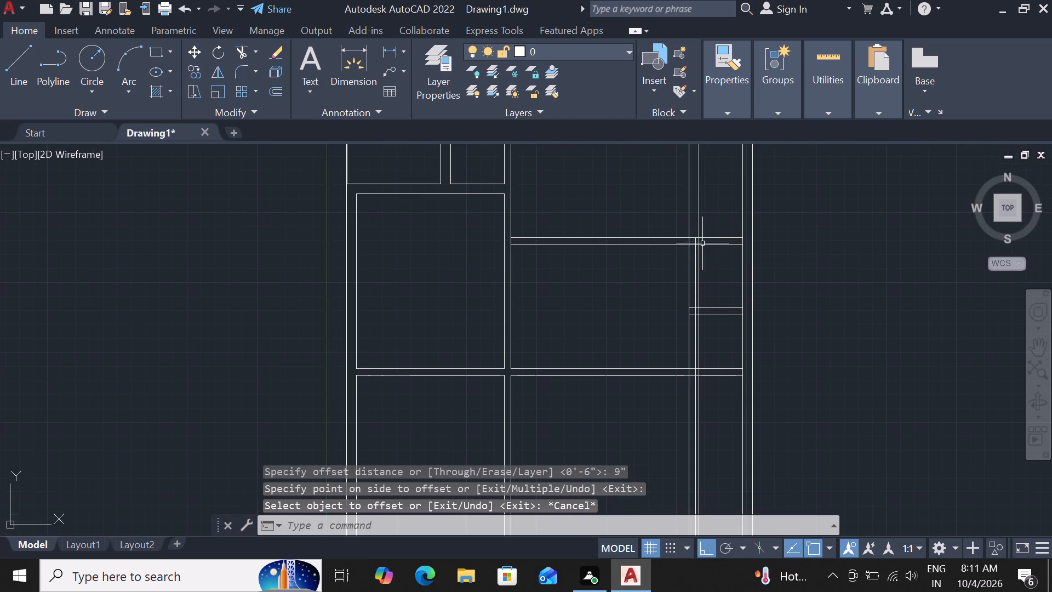
Measure along the right outer wall's inner face from the upper horizontal partition's bottom face to the small partition's top face.
scroll(702, 257, "down", 2)
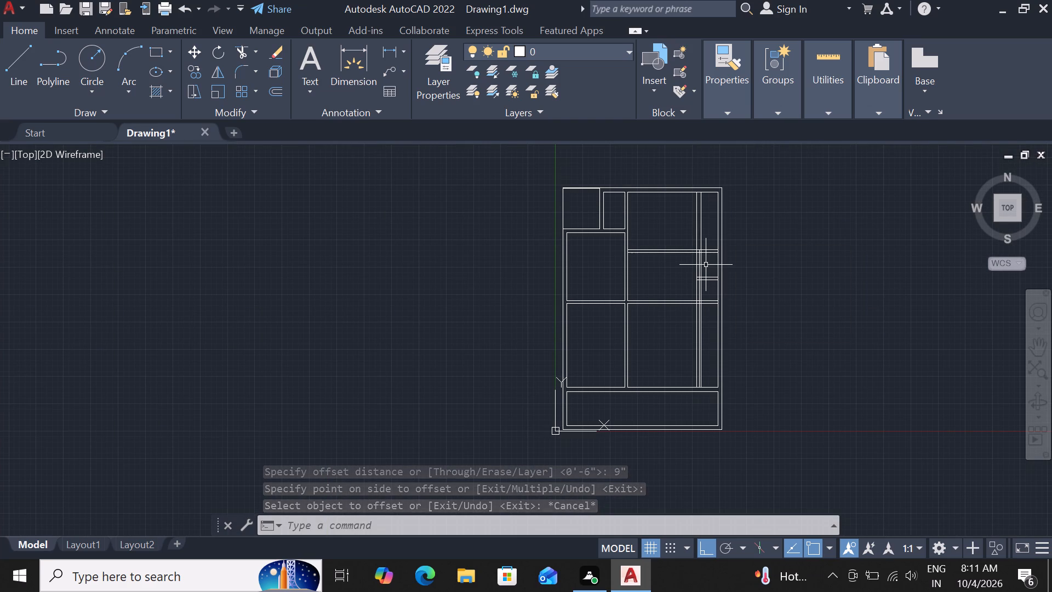
scroll(696, 289, "up", 2)
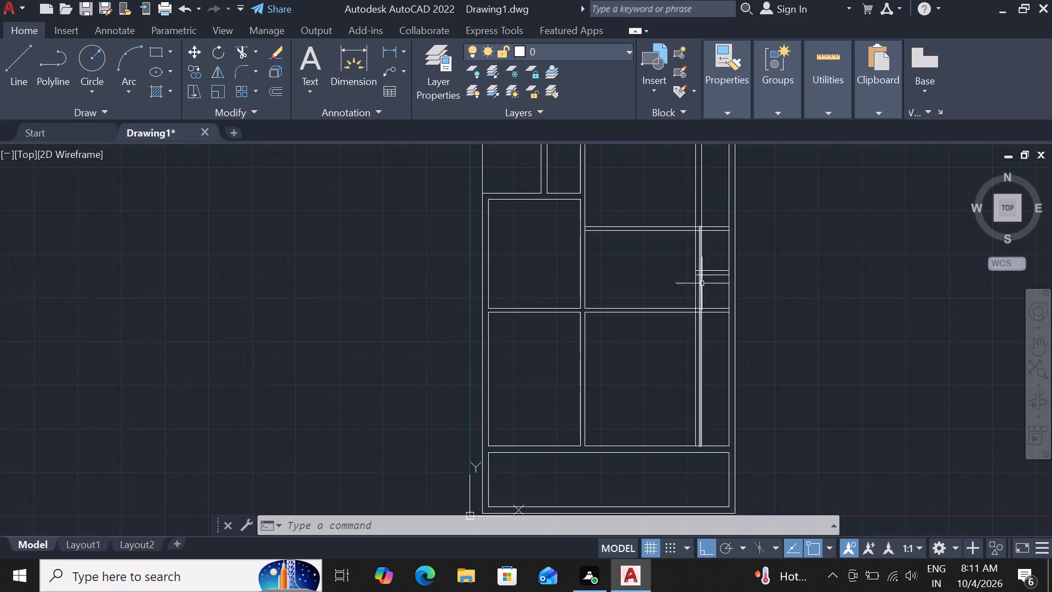
scroll(702, 283, "up", 1)
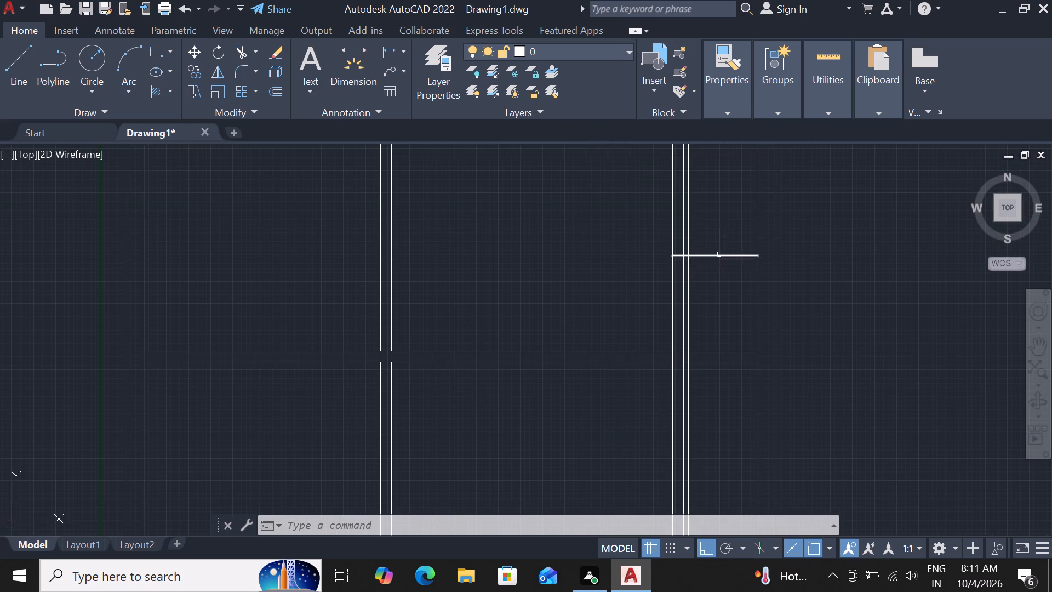
left_click(358, 56)
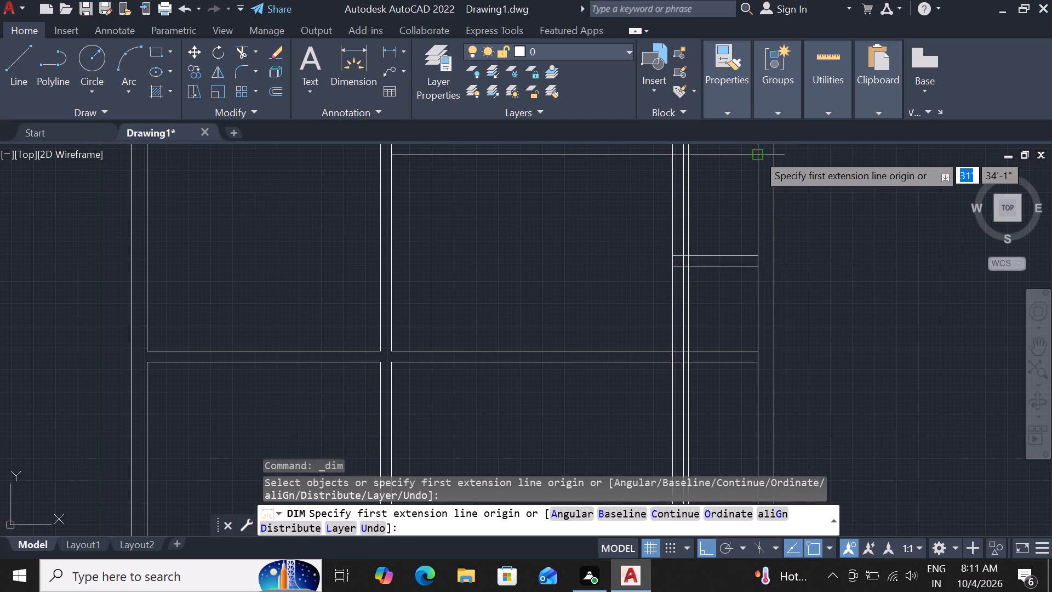
left_click_drag(757, 153, 755, 158)
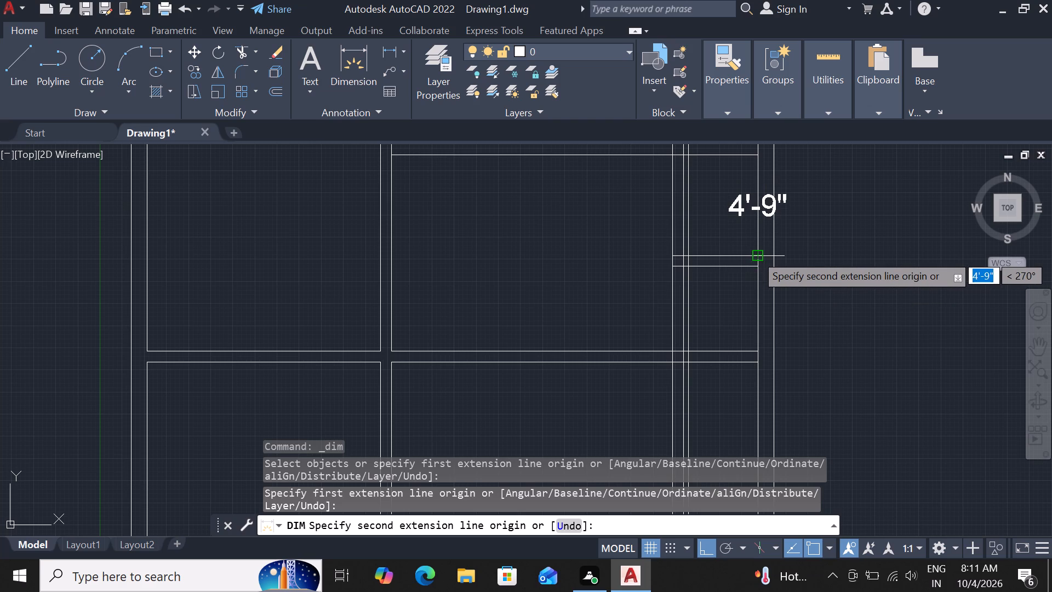
key("Escape")
Trim both face lines of the upper horizontal partition between the new 9" vertical partition line and the right outer wall.
scroll(755, 254, "down", 2)
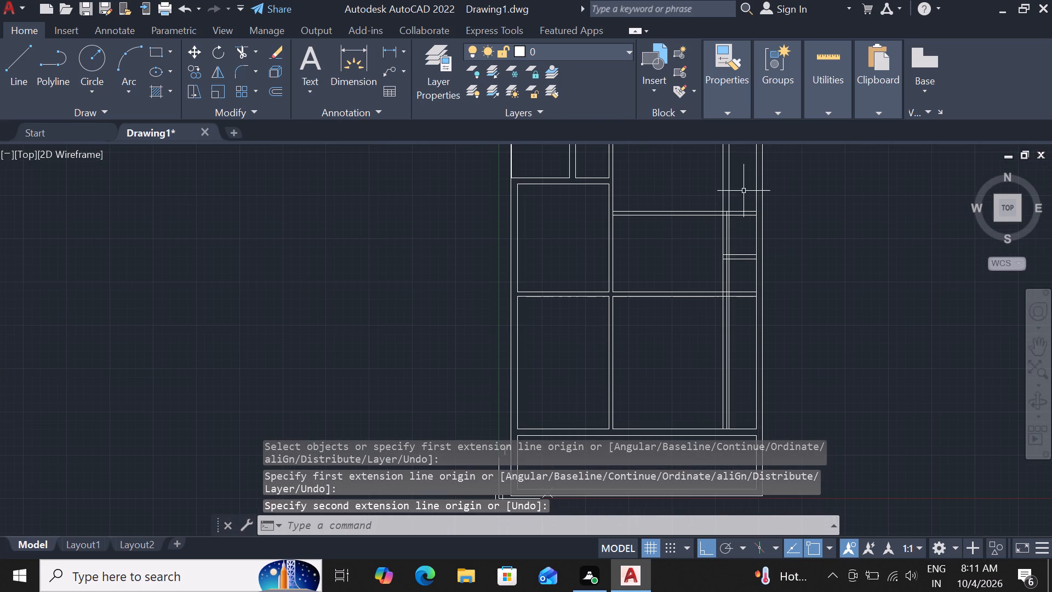
scroll(744, 191, "up", 1)
scroll(729, 244, "up", 2)
type("tr")
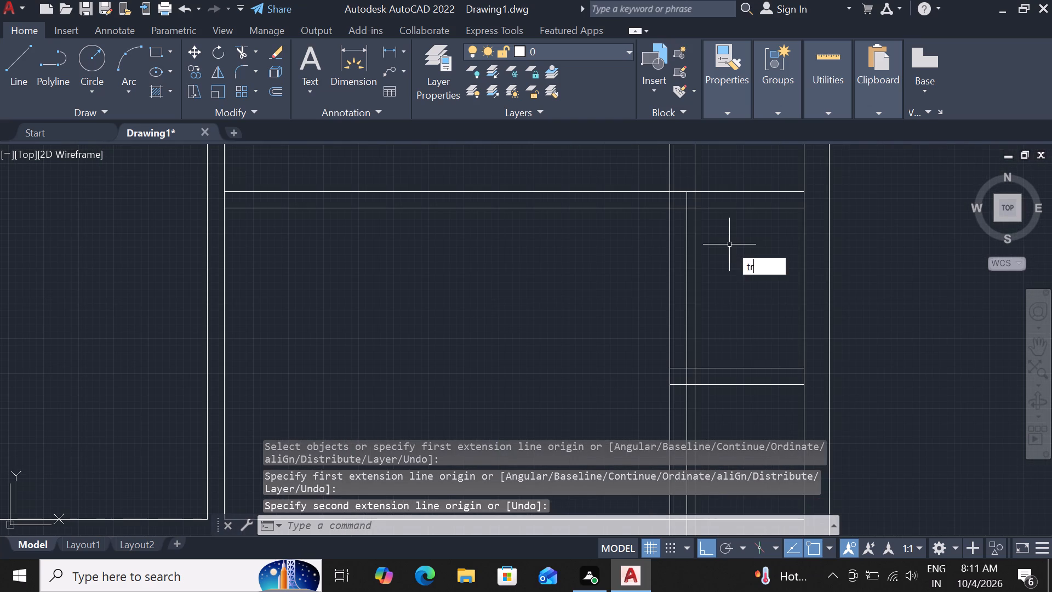
key("space")
key("space")
left_click_drag(729, 244, 729, 225)
left_click(734, 181)
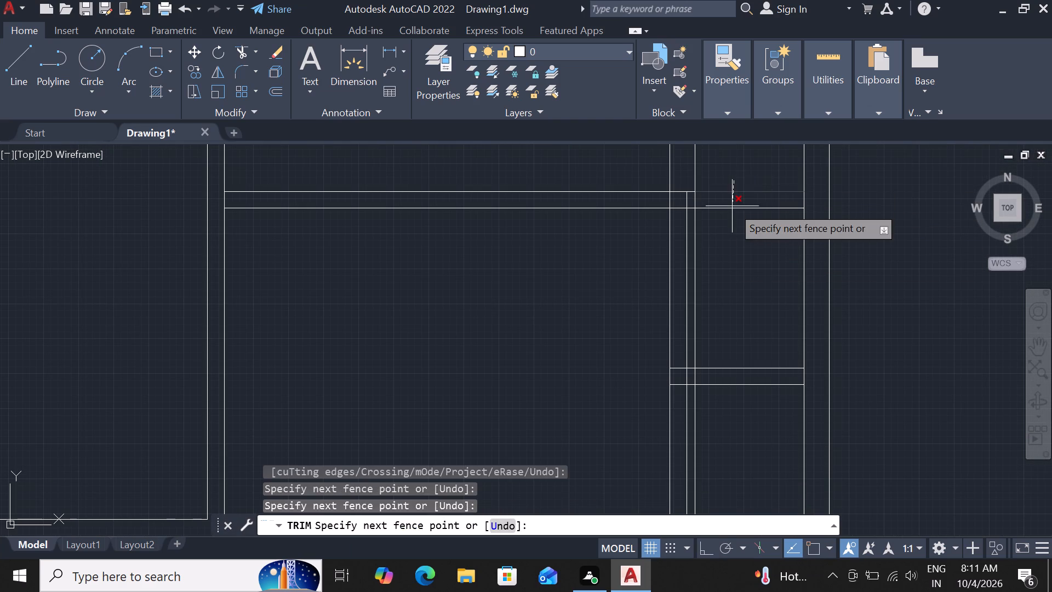
left_click(732, 221)
key("Escape")
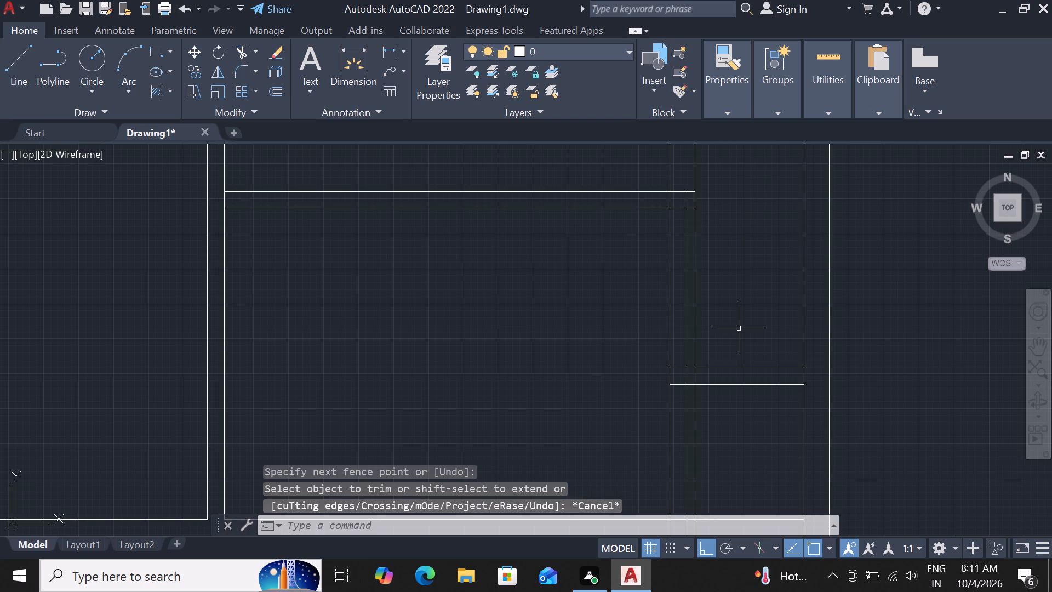
Offset the small horizontal partition's top face line 6' upward.
left_click(739, 370)
type("of")
key("space")
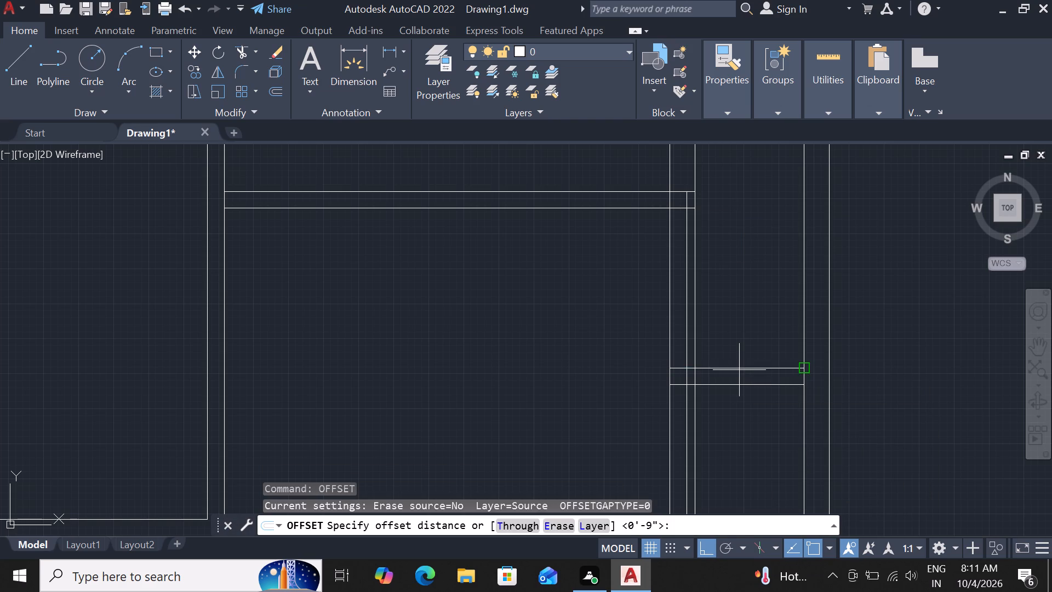
type("6'")
key("Return")
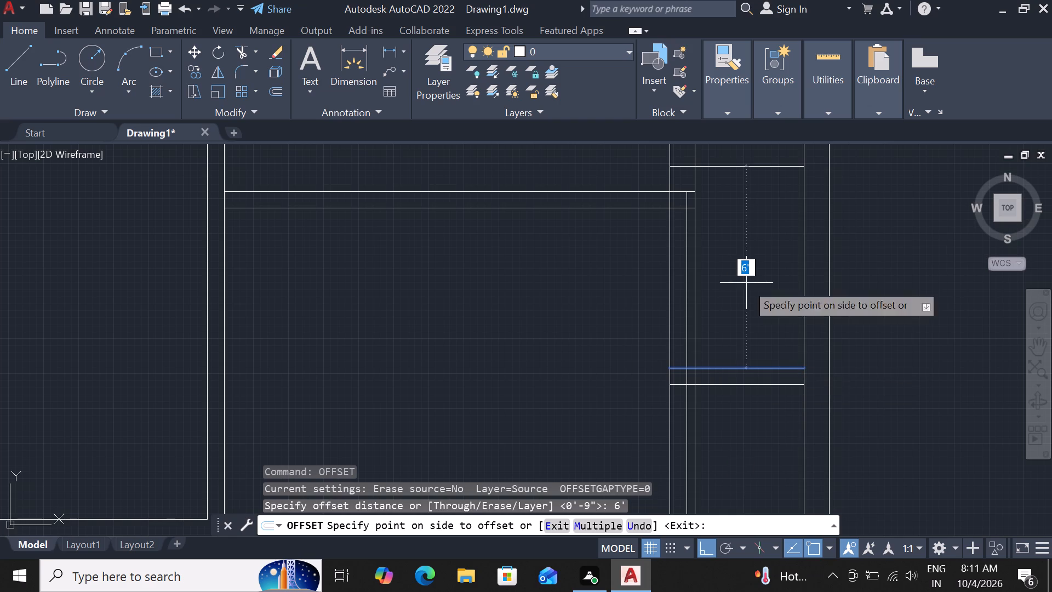
left_click(753, 214)
scroll(746, 286, "down", 2)
scroll(755, 200, "up", 1)
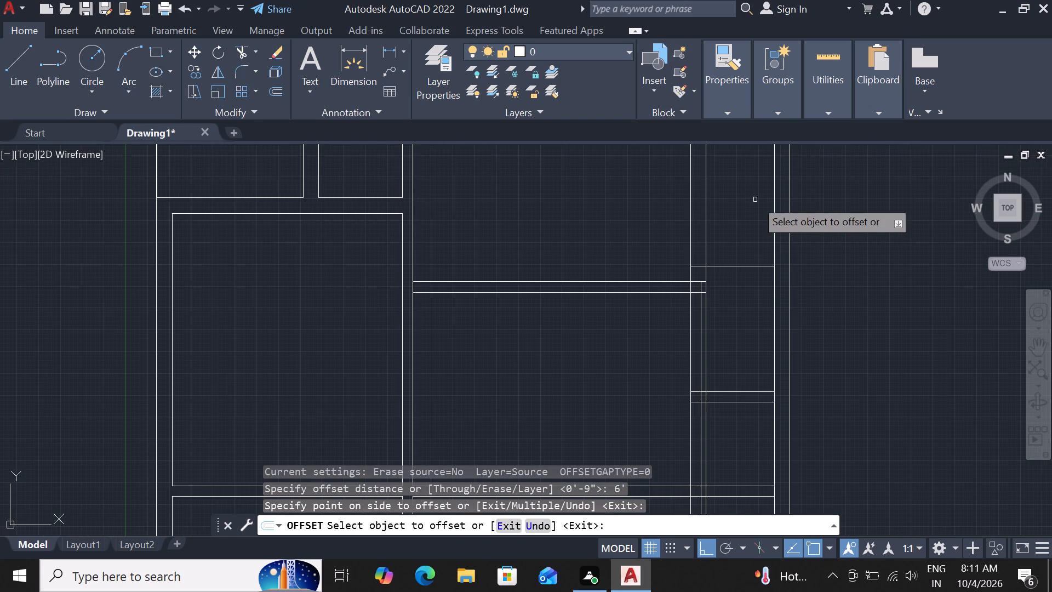
key("Escape")
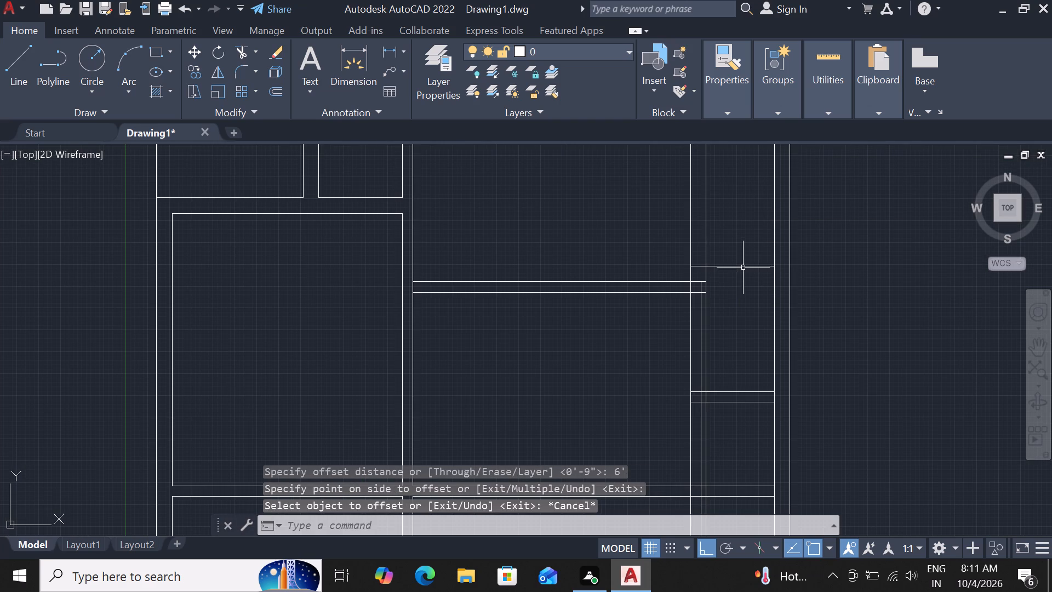
Offset the new horizontal line 6" upward to form a second small partition in the right-side strip.
left_click(745, 266)
type("of 6")
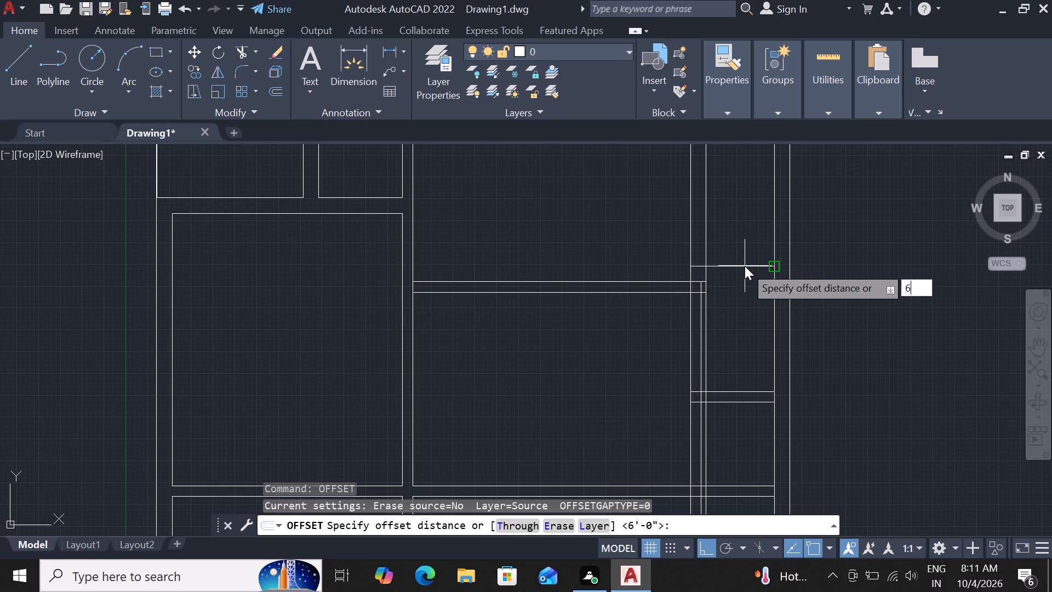
key("shift+quotedbl")
key("Return")
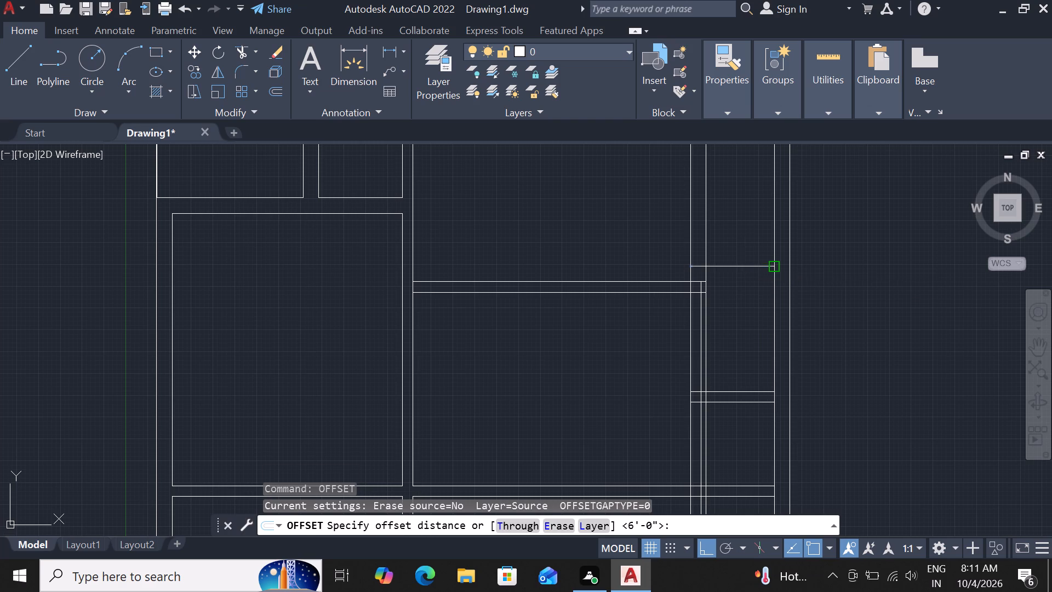
left_click(746, 243)
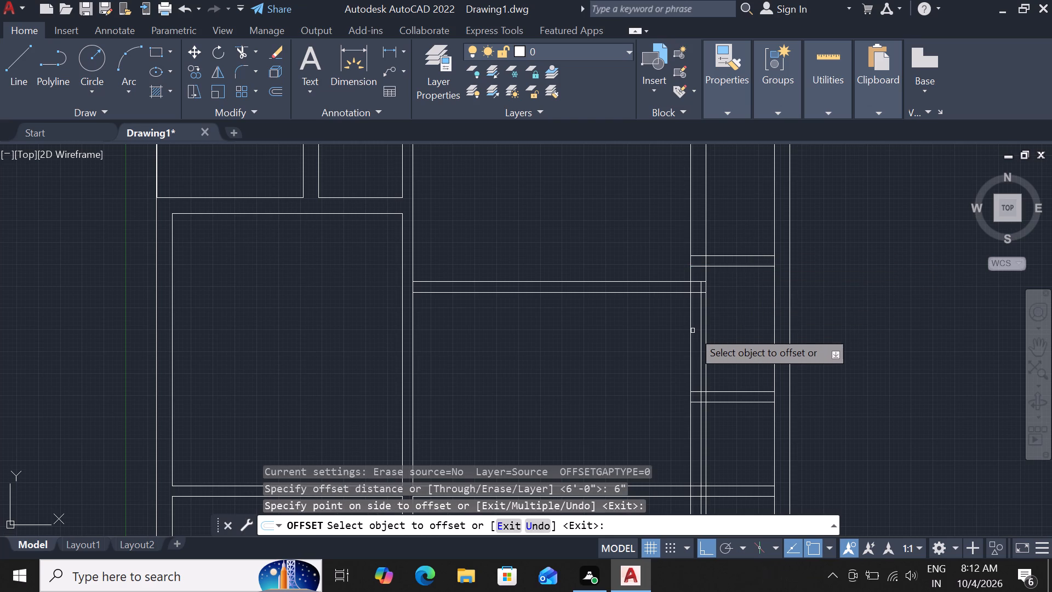
Measure the upper middle room's width along its top edge between the two vertical partitions.
scroll(693, 331, "down", 2)
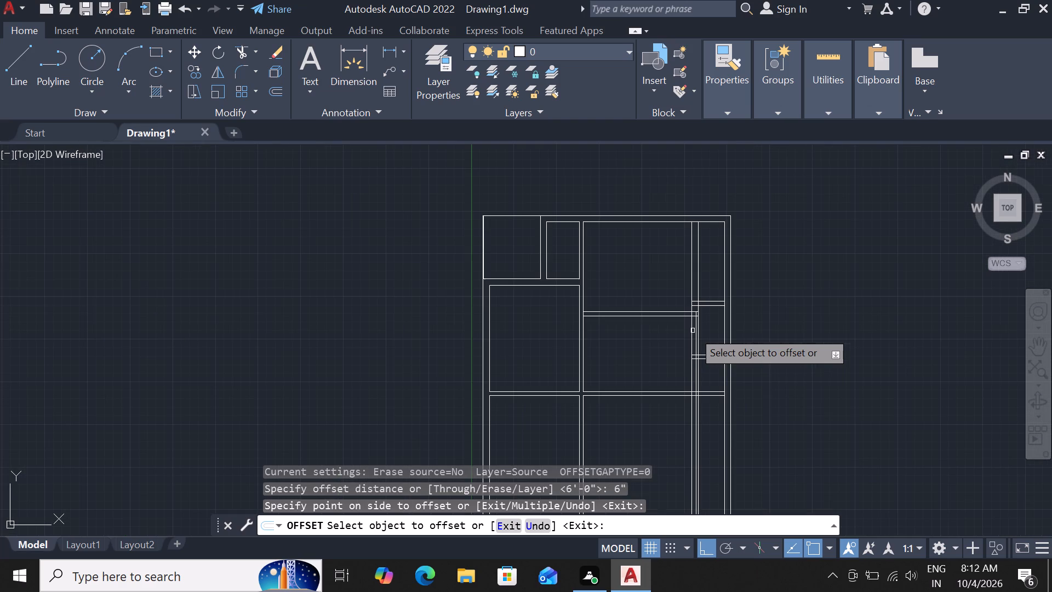
scroll(619, 340, "down", 3)
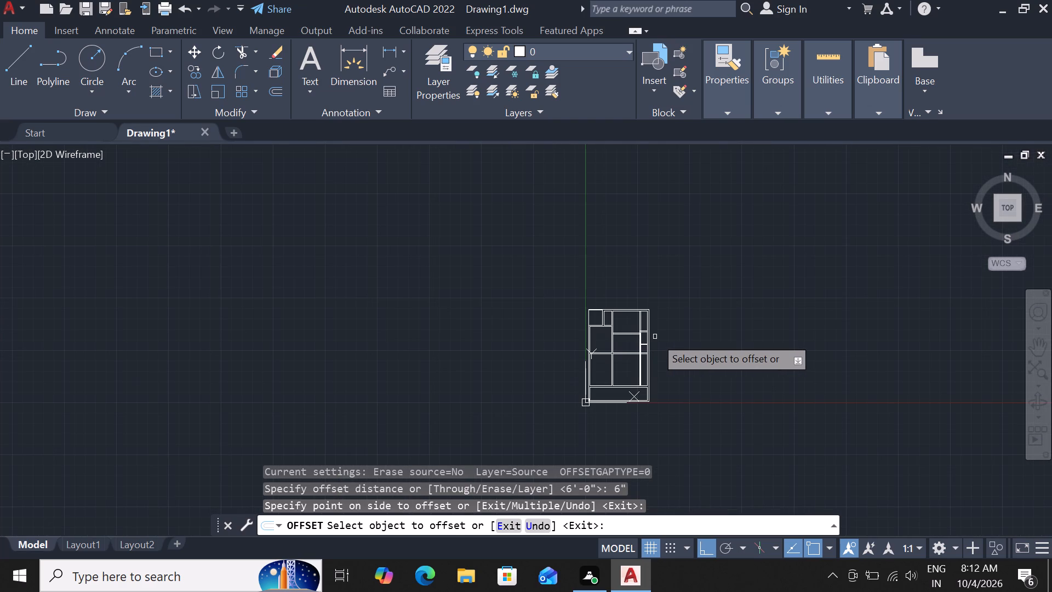
scroll(618, 359, "up", 1)
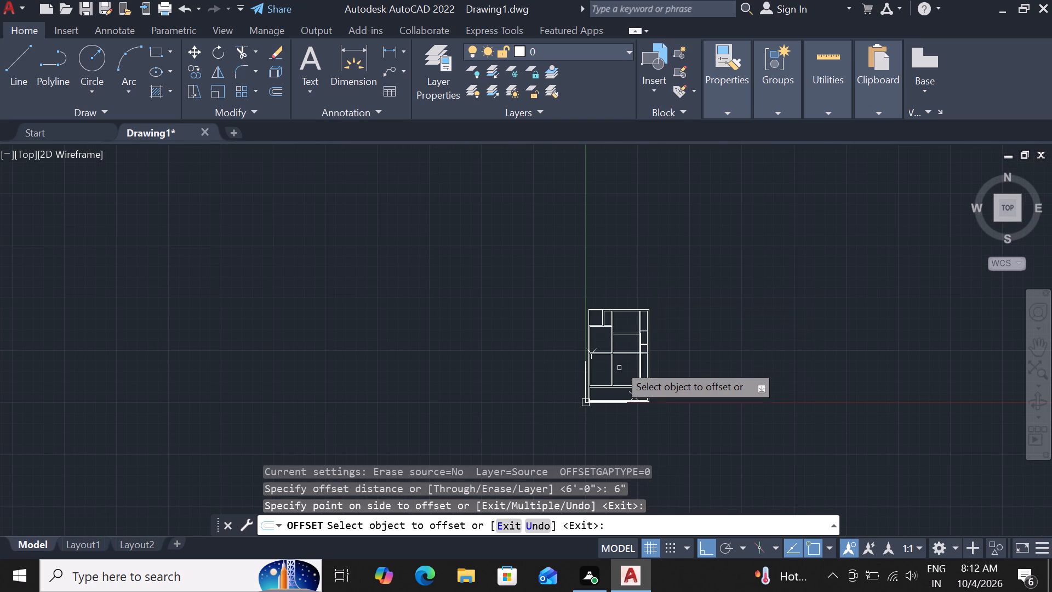
scroll(619, 363, "up", 1)
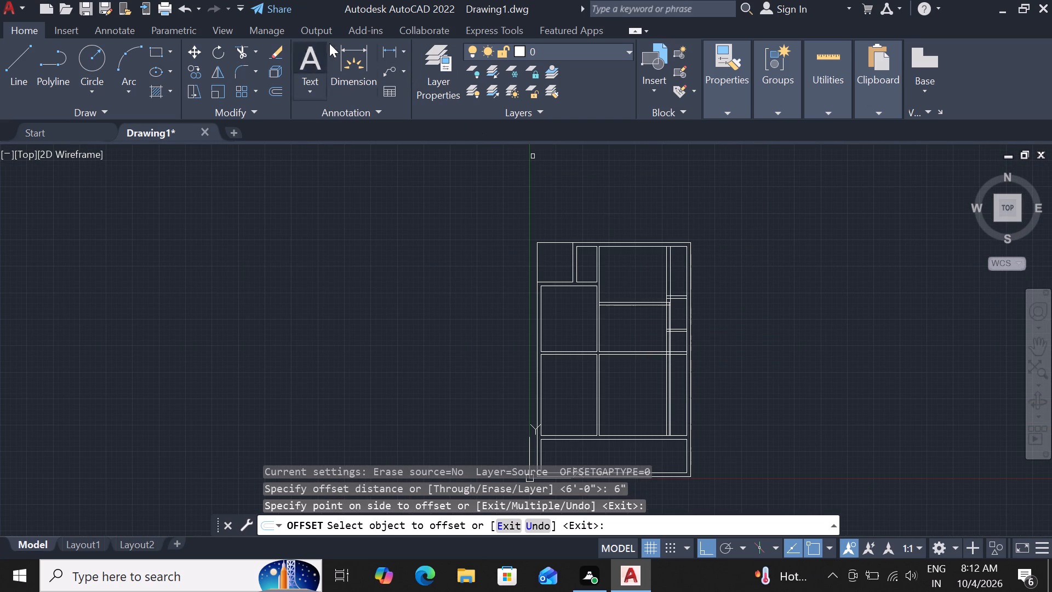
left_click(347, 50)
scroll(610, 260, "up", 2)
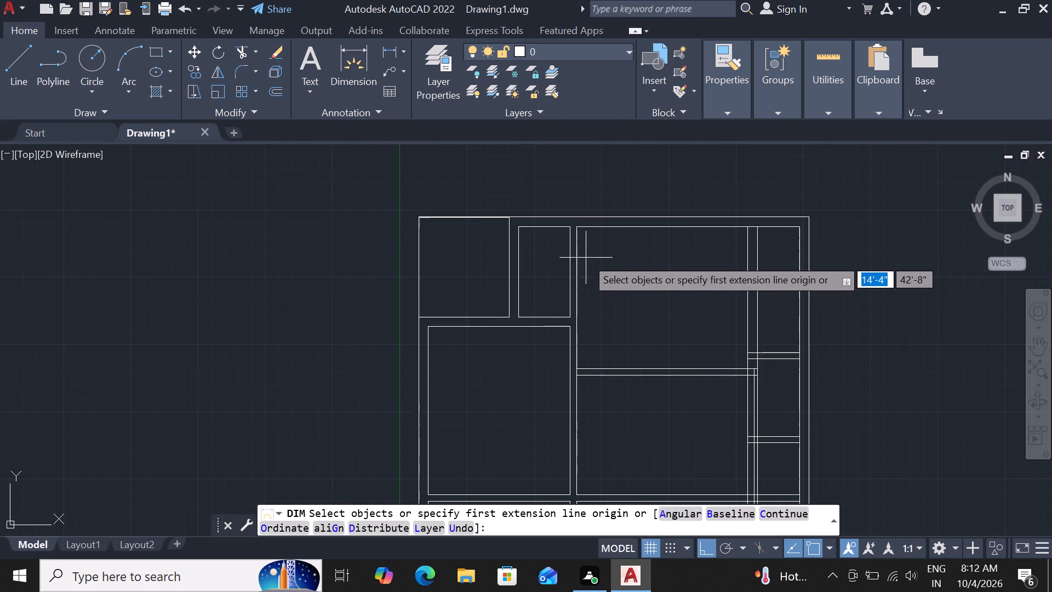
left_click_drag(577, 229, 570, 267)
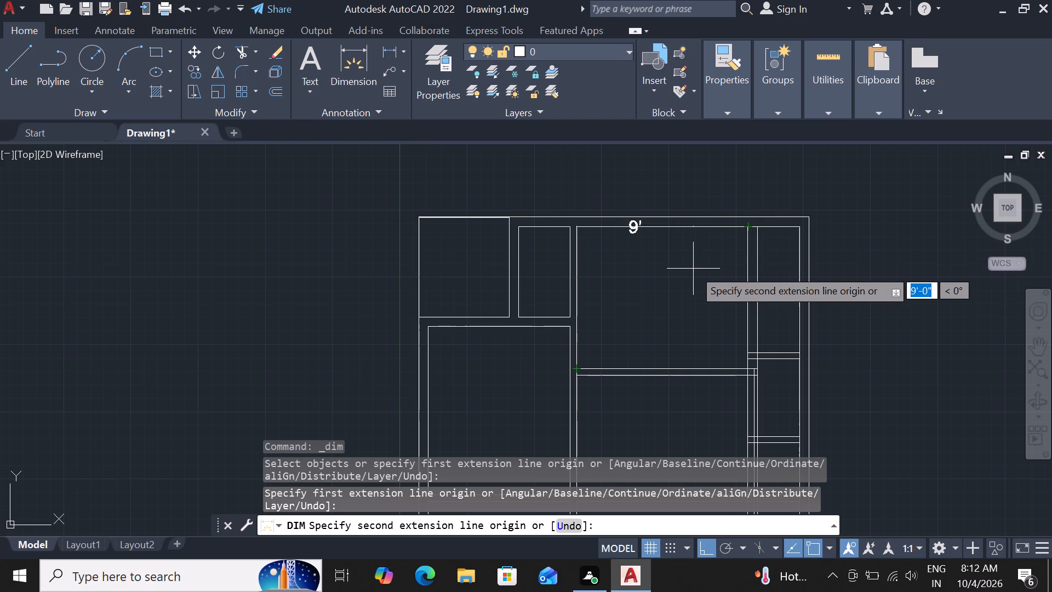
key("Escape")
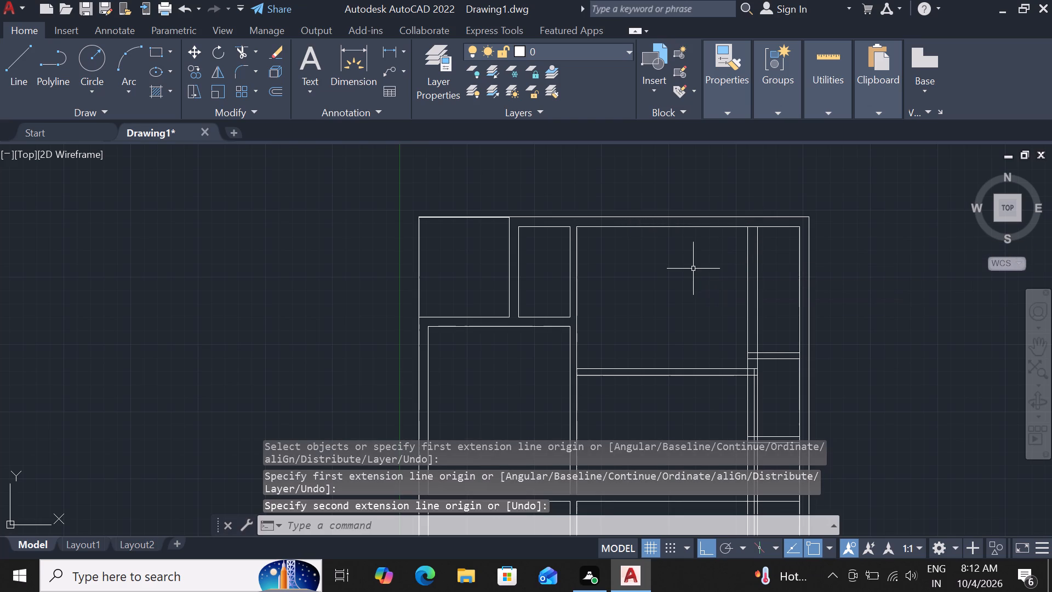
Trim the middle vertical partition's right face line between the two faces of the upper horizontal partition.
scroll(693, 269, "down", 1)
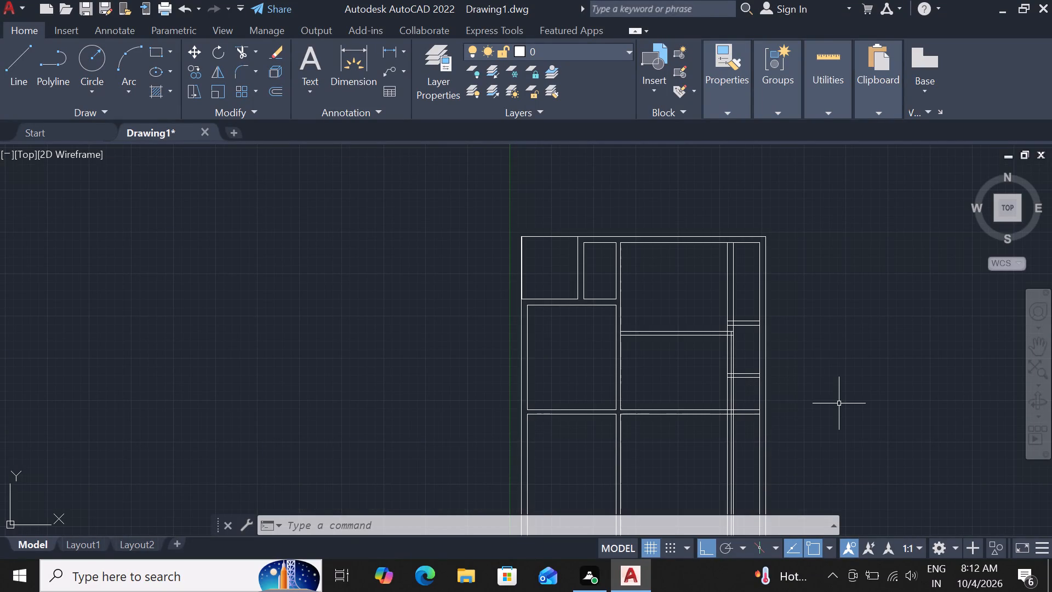
scroll(748, 388, "up", 2)
scroll(739, 382, "down", 3)
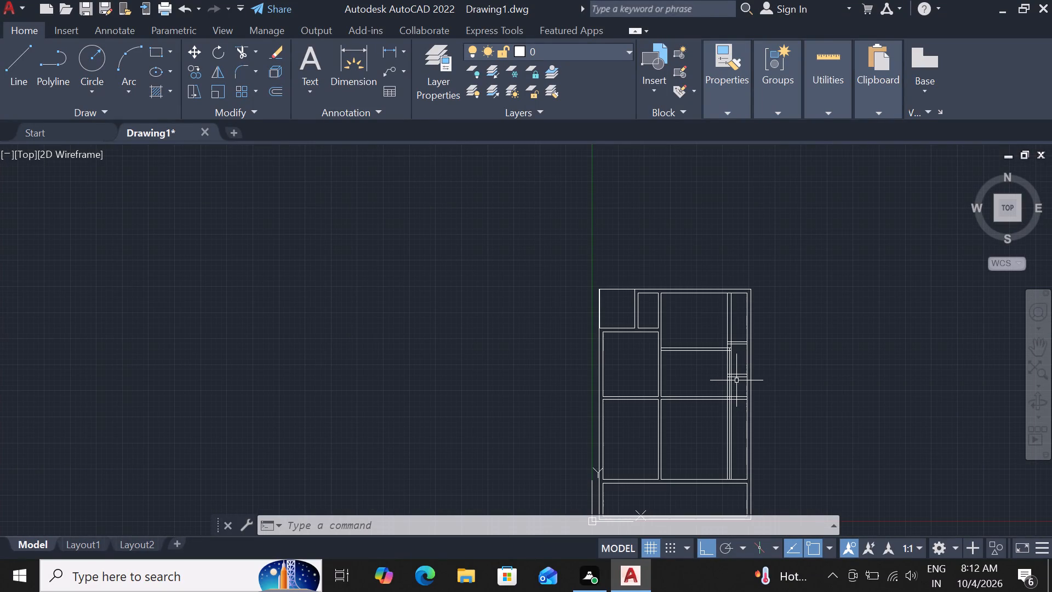
scroll(696, 352, "up", 2)
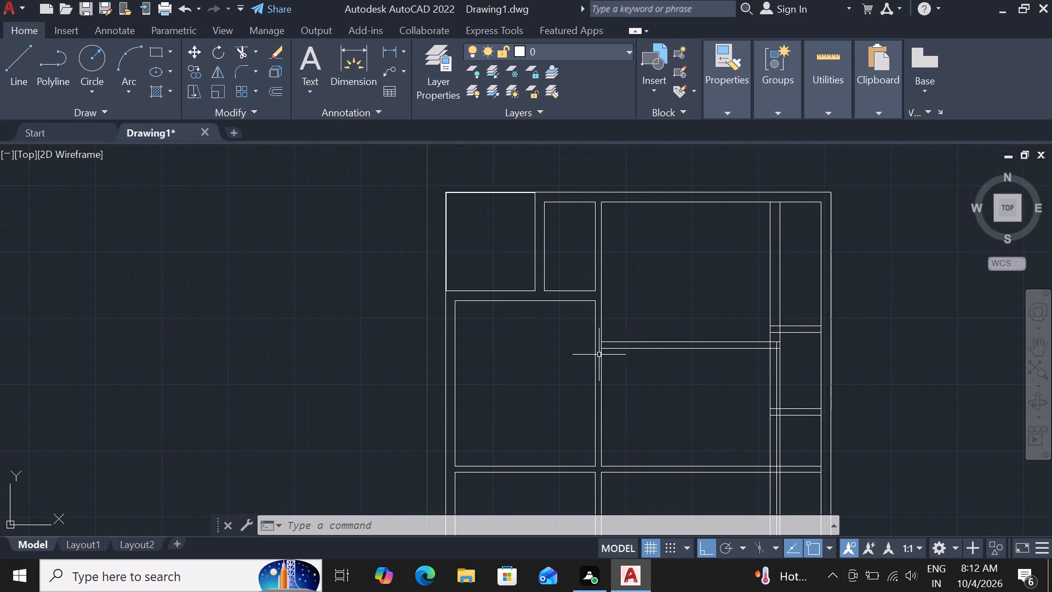
scroll(599, 350, "up", 2)
type("tr")
key("space")
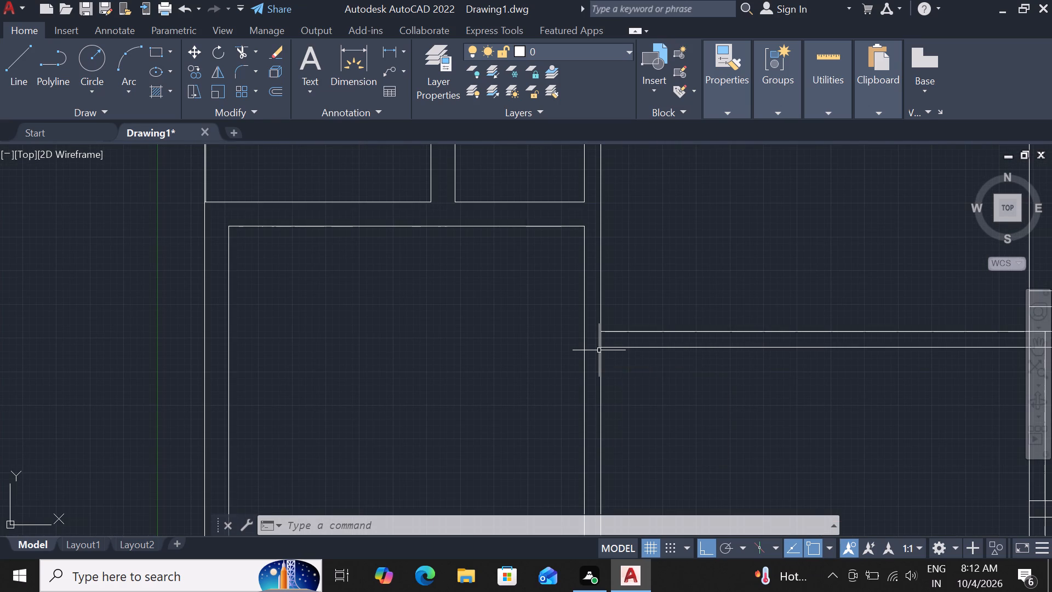
key("space")
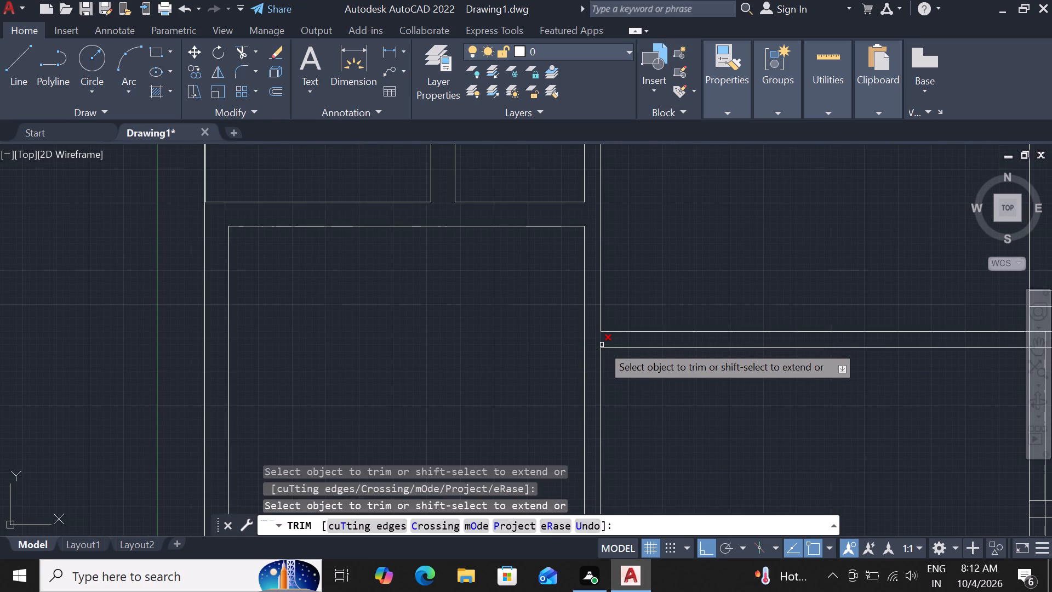
left_click(602, 345)
Trim the leftover middle line inside the right 9" vertical partition below the lower horizontal partition.
scroll(602, 345, "down", 3)
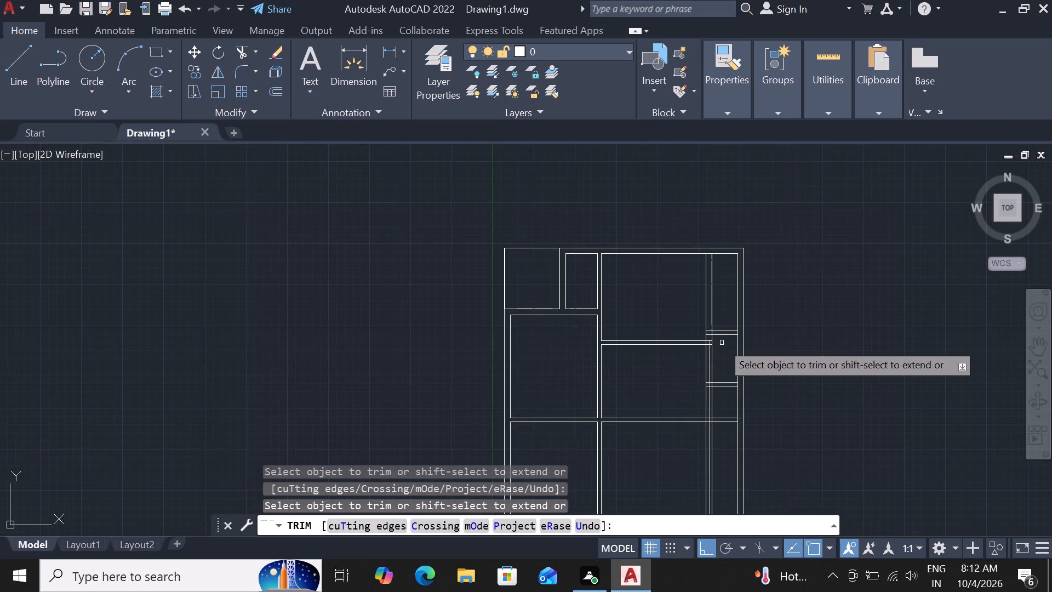
scroll(722, 343, "down", 1)
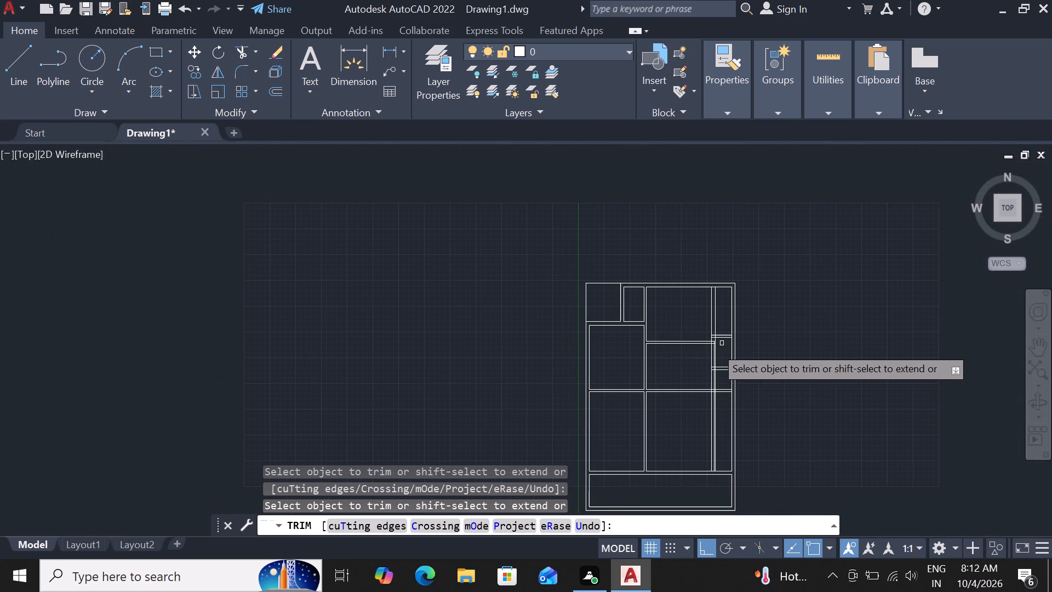
scroll(707, 345, "up", 4)
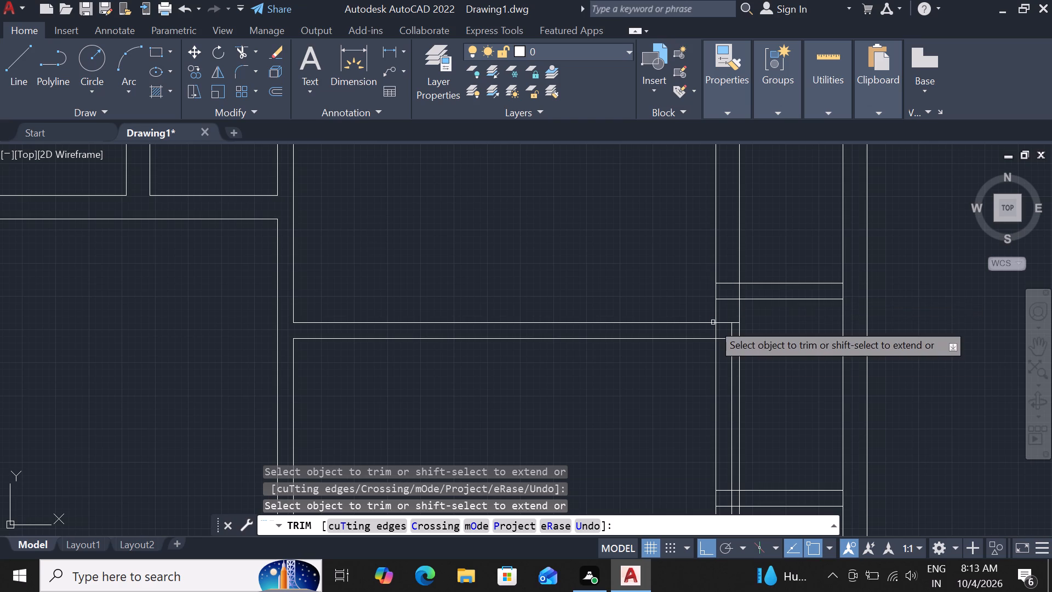
scroll(747, 346, "down", 2)
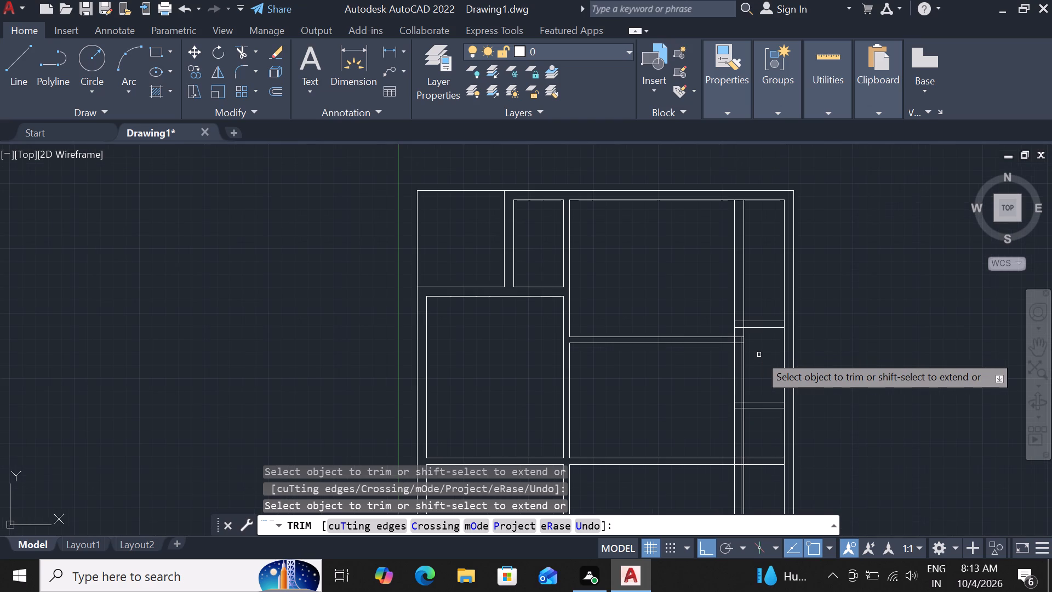
scroll(730, 344, "up", 2)
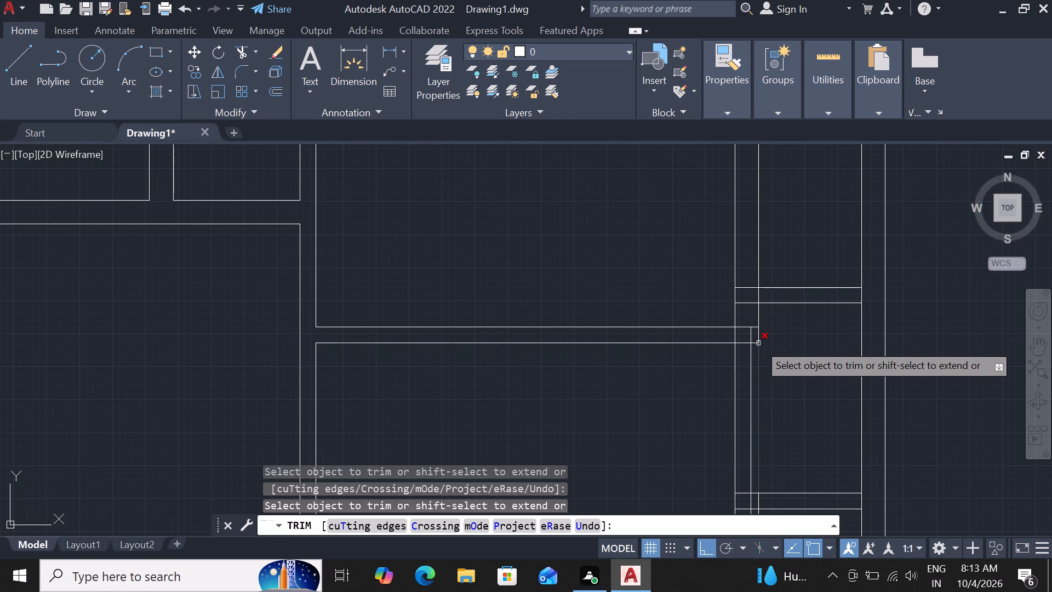
scroll(777, 381, "down", 2)
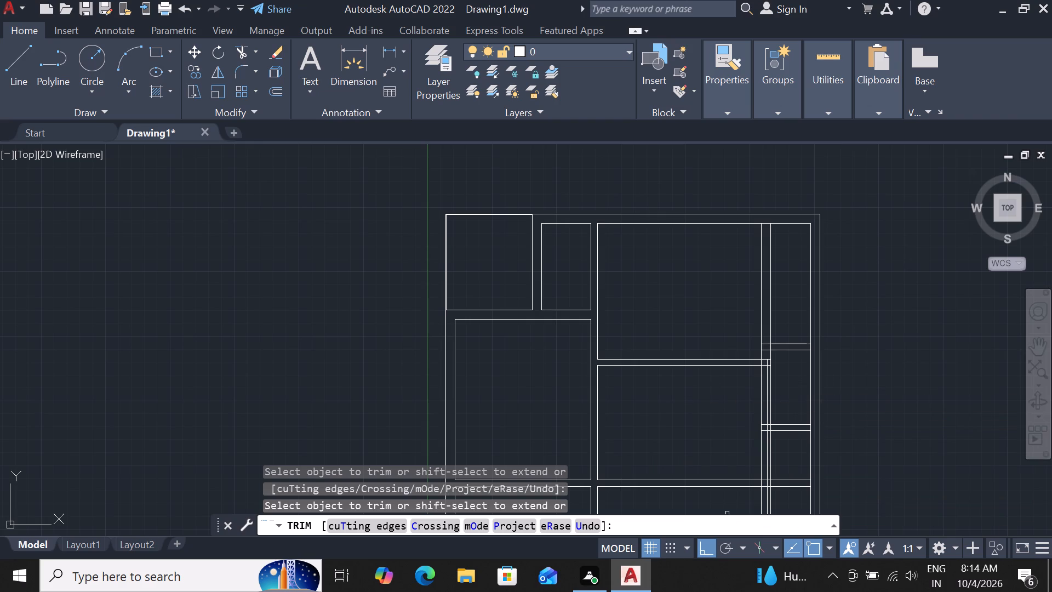
scroll(735, 421, "down", 4)
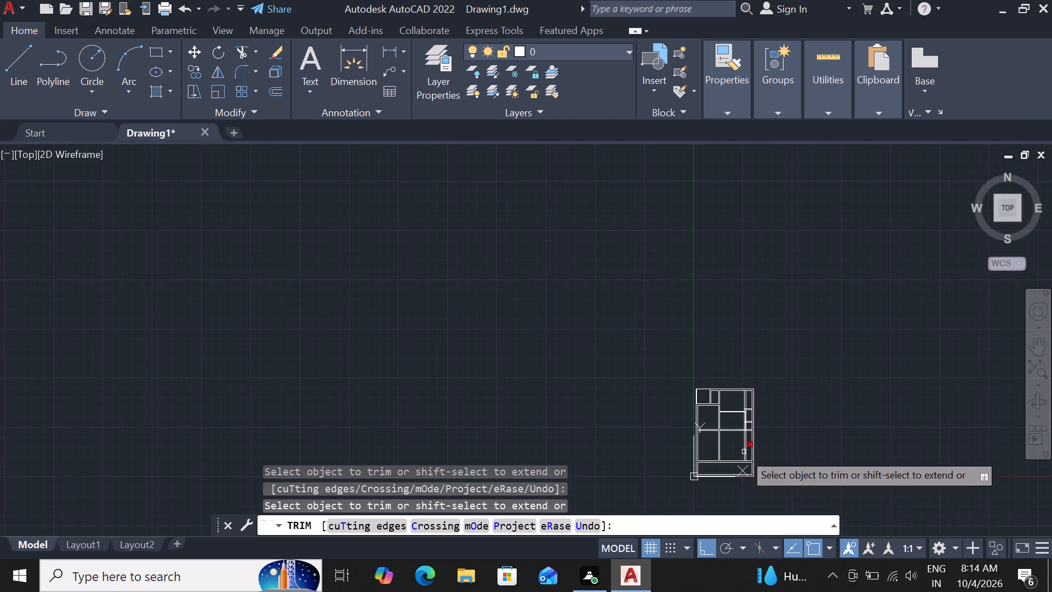
scroll(744, 475, "up", 3)
scroll(761, 340, "up", 1)
scroll(723, 293, "up", 1)
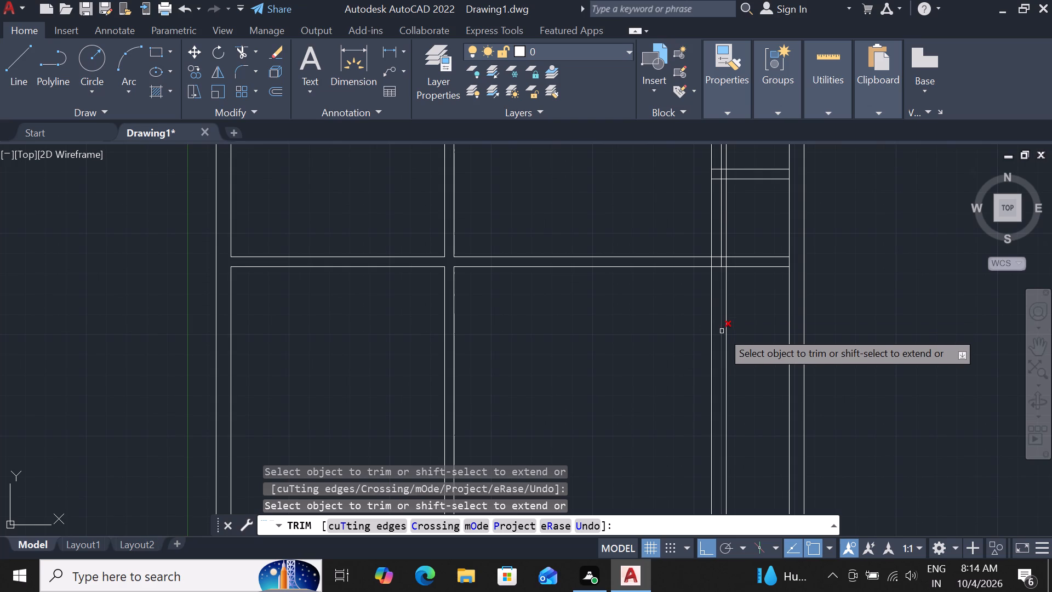
left_click(722, 331)
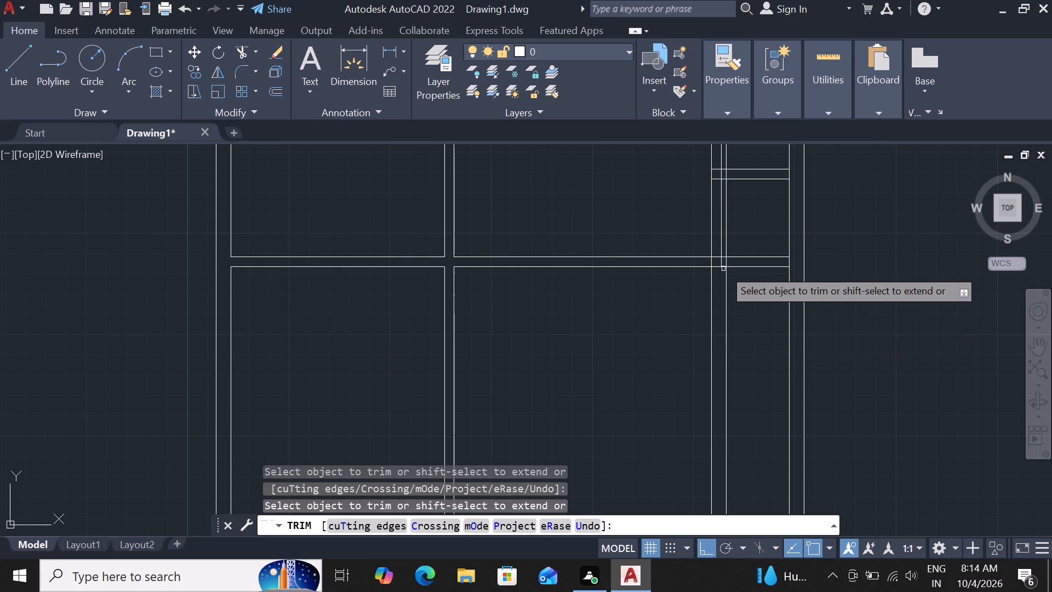
scroll(719, 256, "up", 2)
scroll(719, 298, "down", 1)
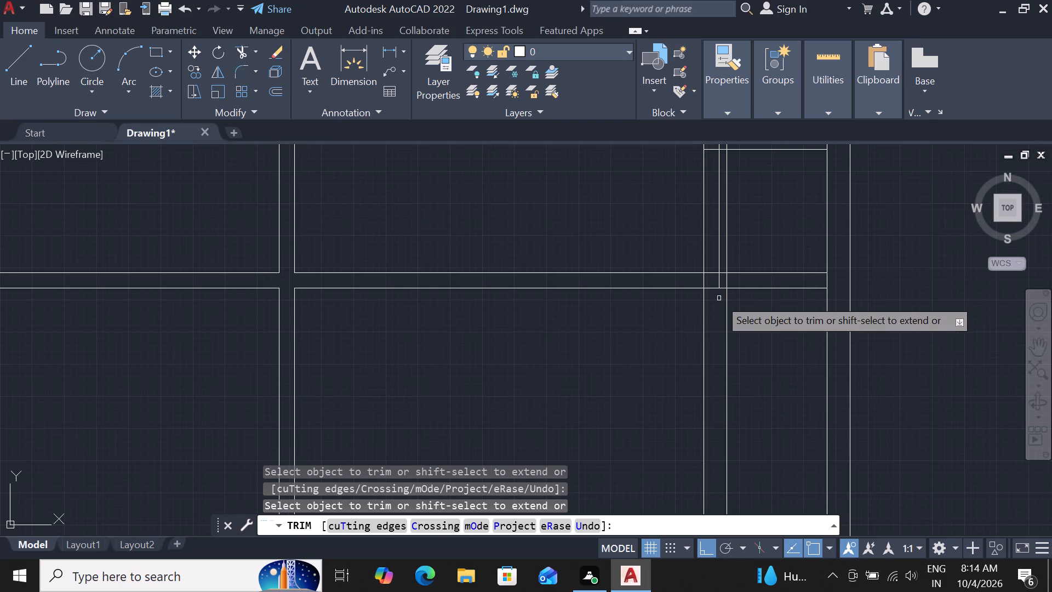
scroll(717, 283, "down", 1)
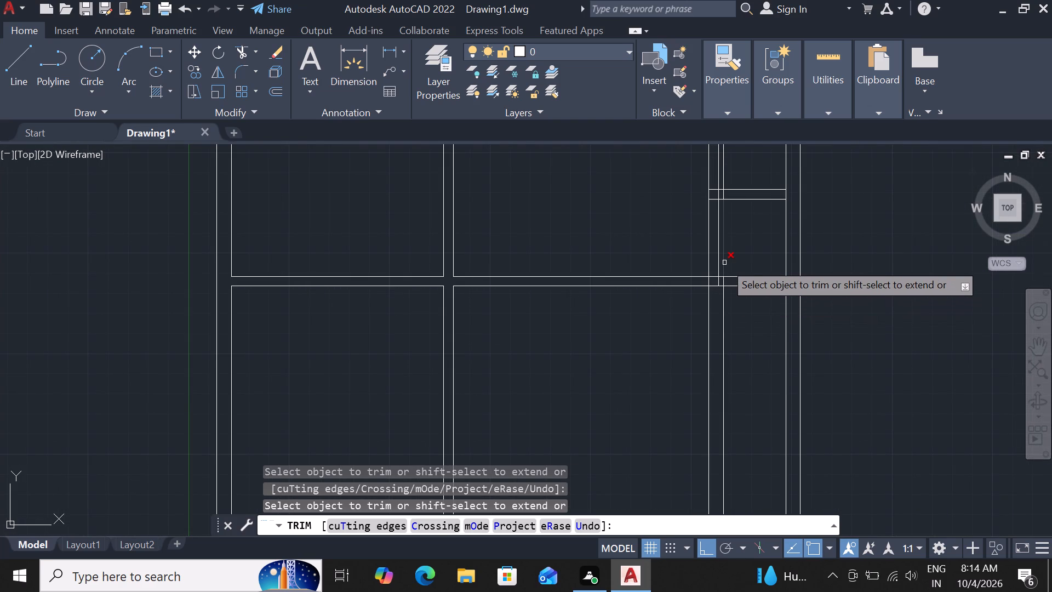
scroll(724, 262, "down", 1)
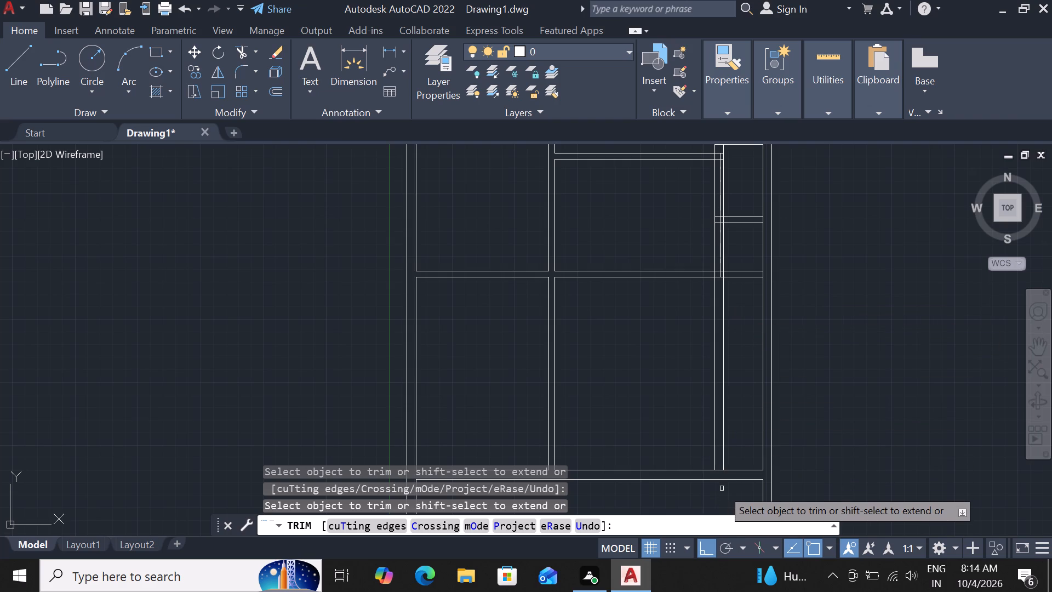
key("Escape")
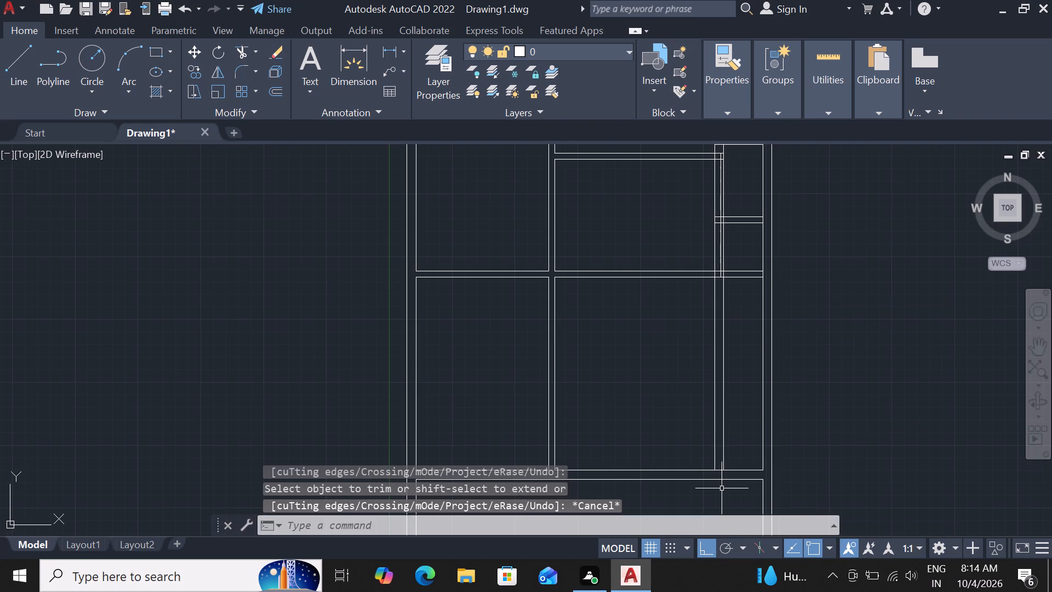
Extend the right 9" vertical partition's right face line down to the lower face of the bottom horizontal wall.
type("ex")
key("space")
key("space")
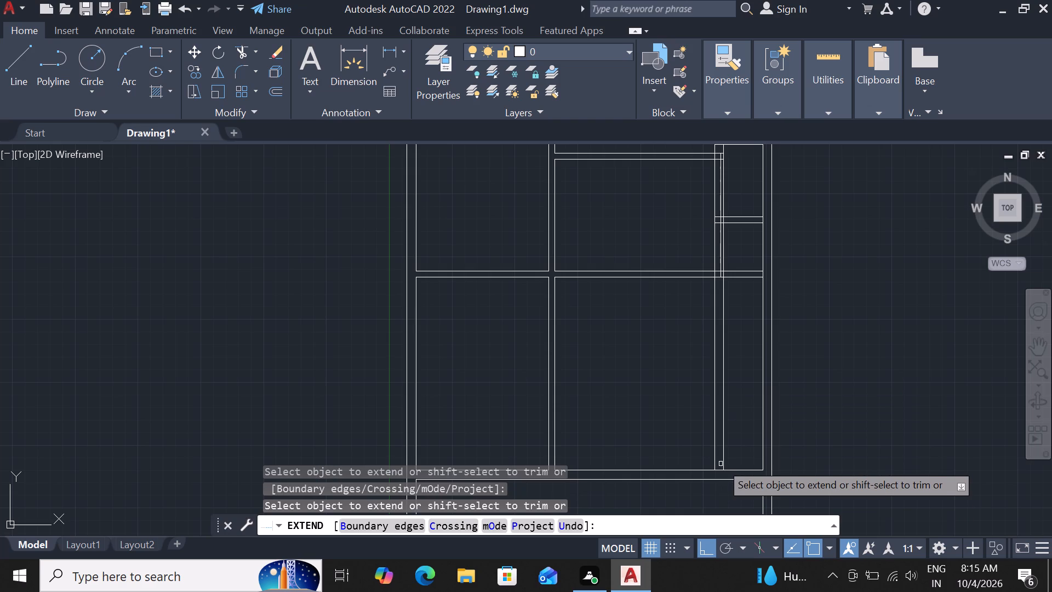
left_click(723, 452)
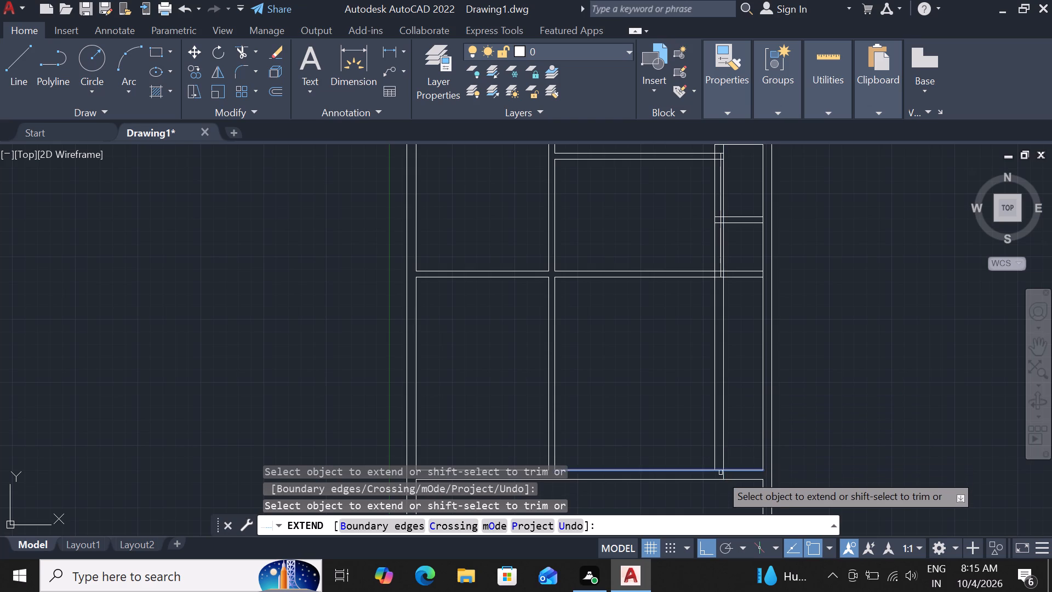
key("Escape")
Trim the bottom horizontal wall's upper face line from the 9" vertical partition's left face to the right outer wall's inner face.
scroll(714, 468, "up", 3)
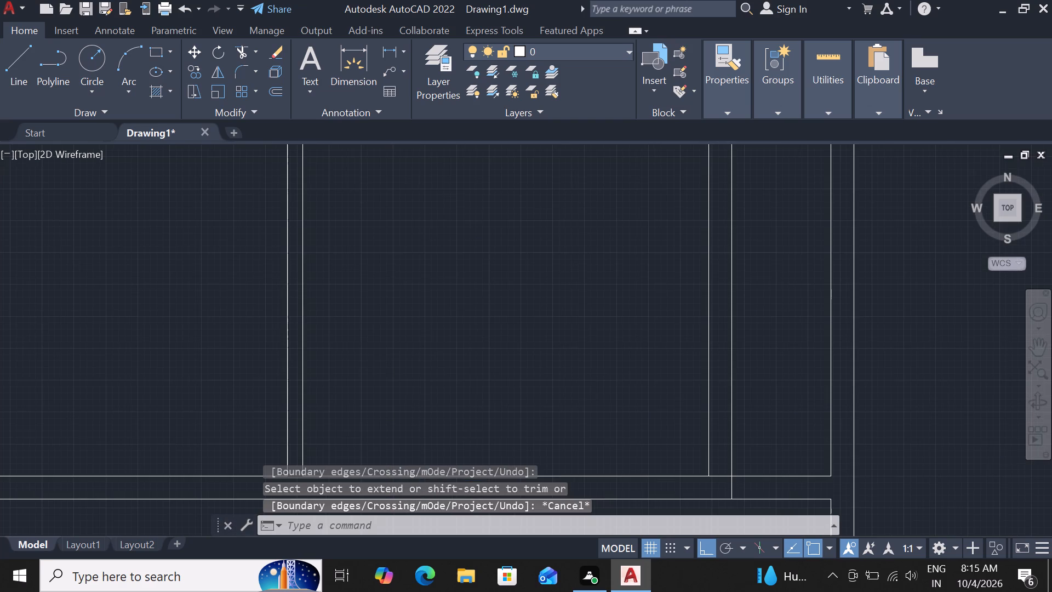
type("tr")
key("space")
key("space")
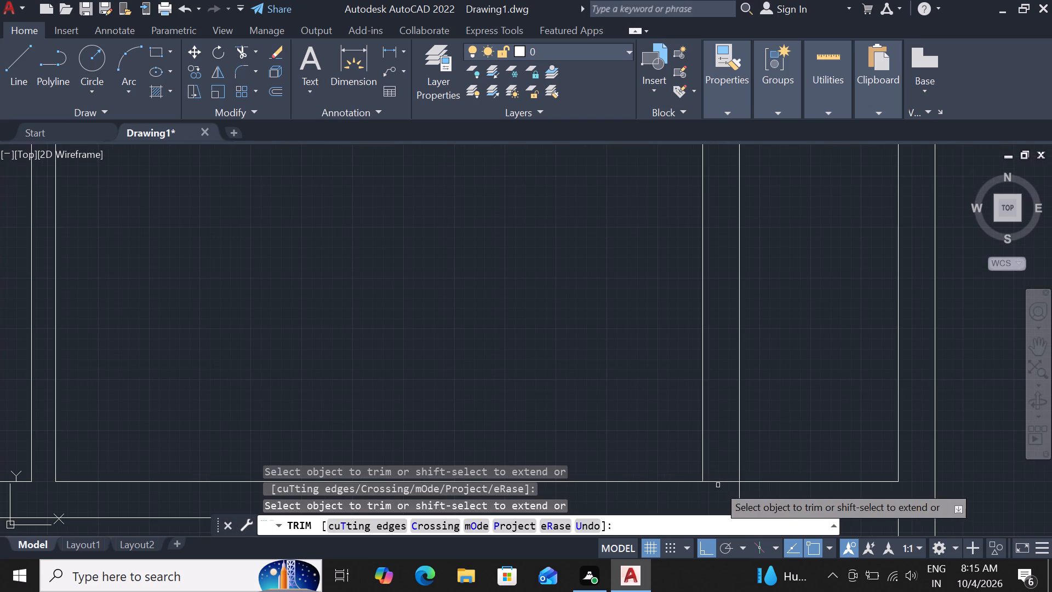
left_click(719, 481)
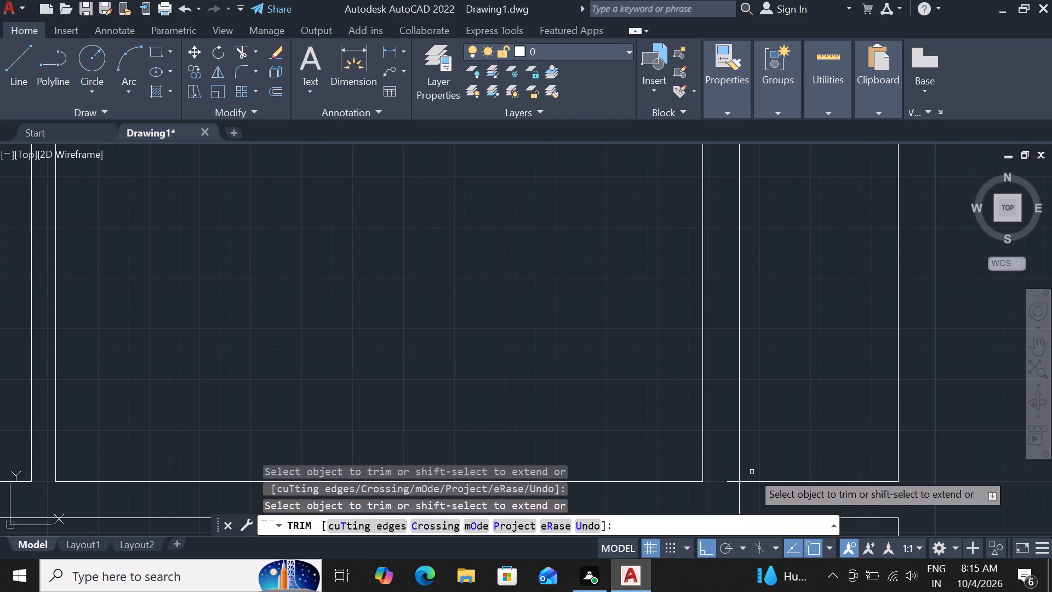
scroll(734, 492, "up", 2)
left_click(733, 465)
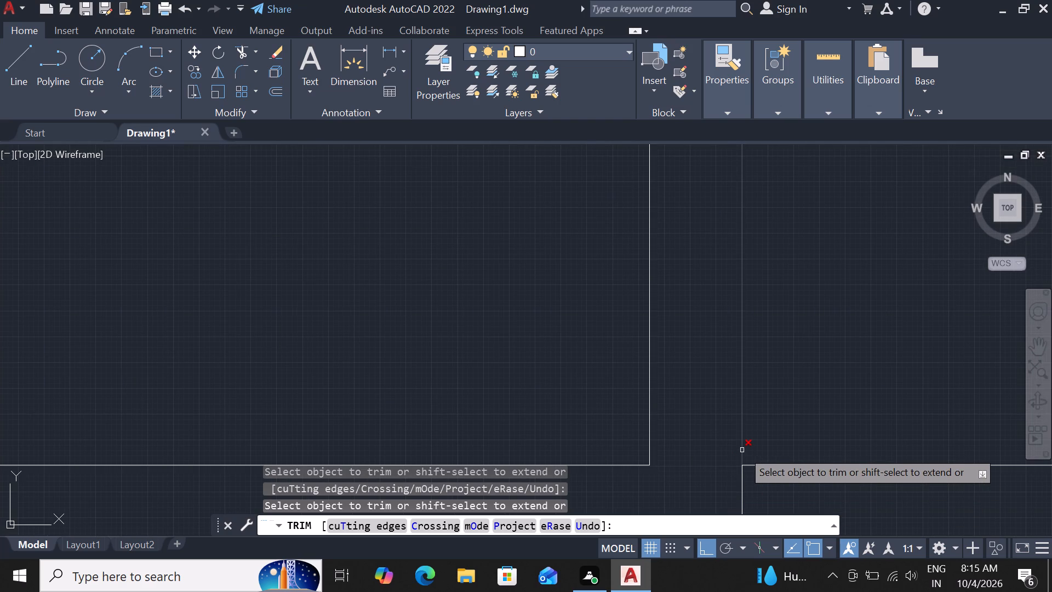
scroll(742, 450, "down", 3)
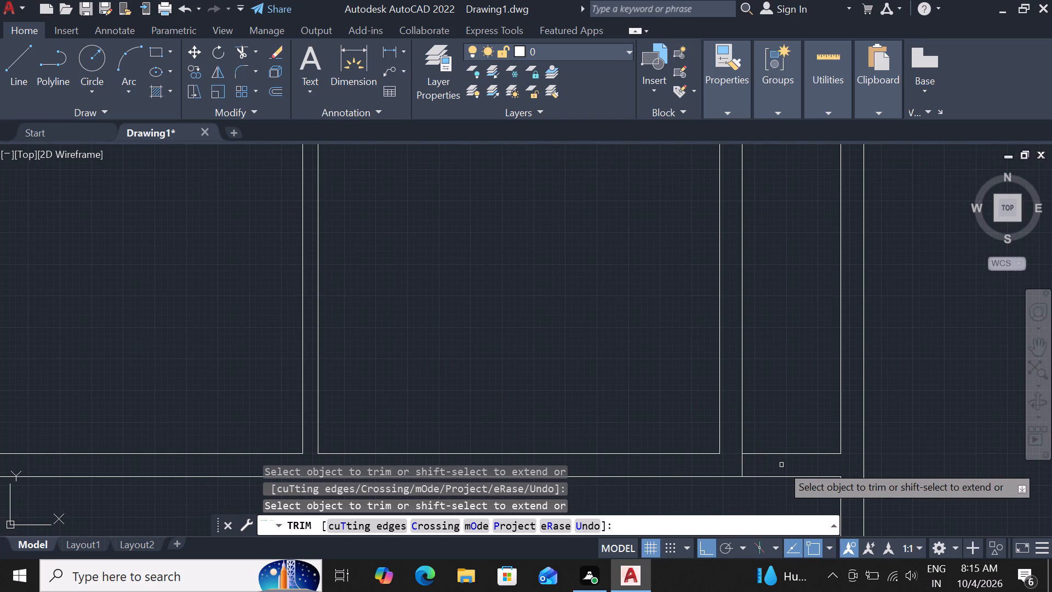
scroll(791, 453, "down", 1)
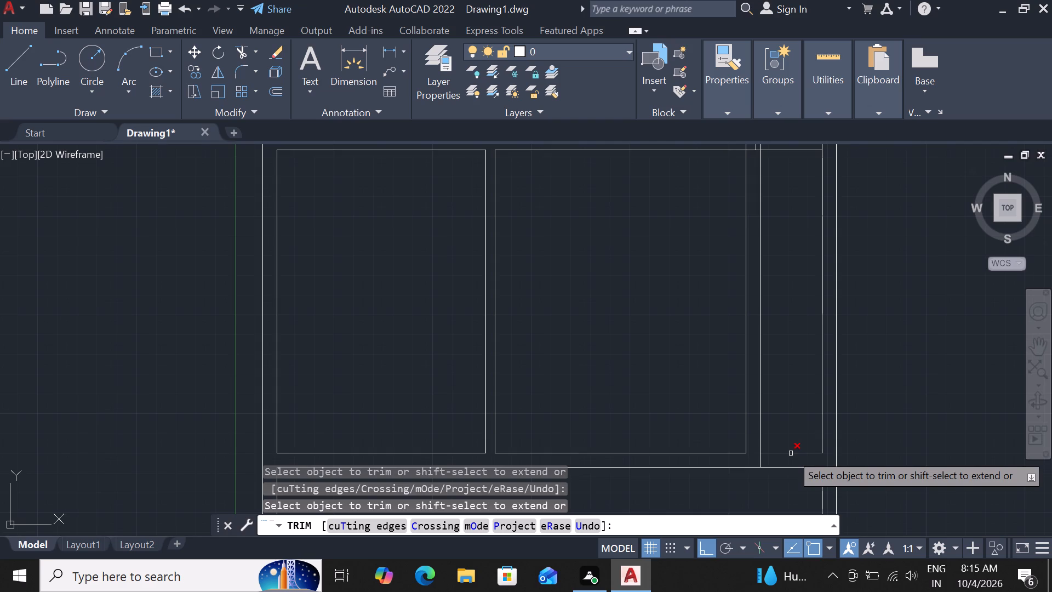
left_click(791, 453)
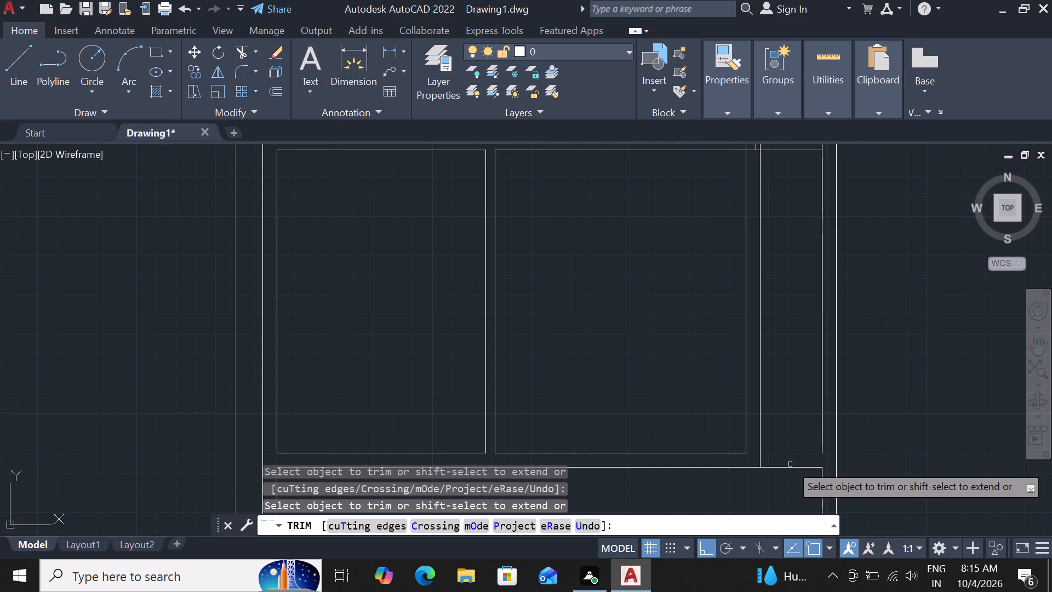
Trim the bottom horizontal wall's lower face line from the right 9" vertical partition's right face to the outer wall's inner face.
left_click(790, 466)
scroll(797, 447, "down", 1)
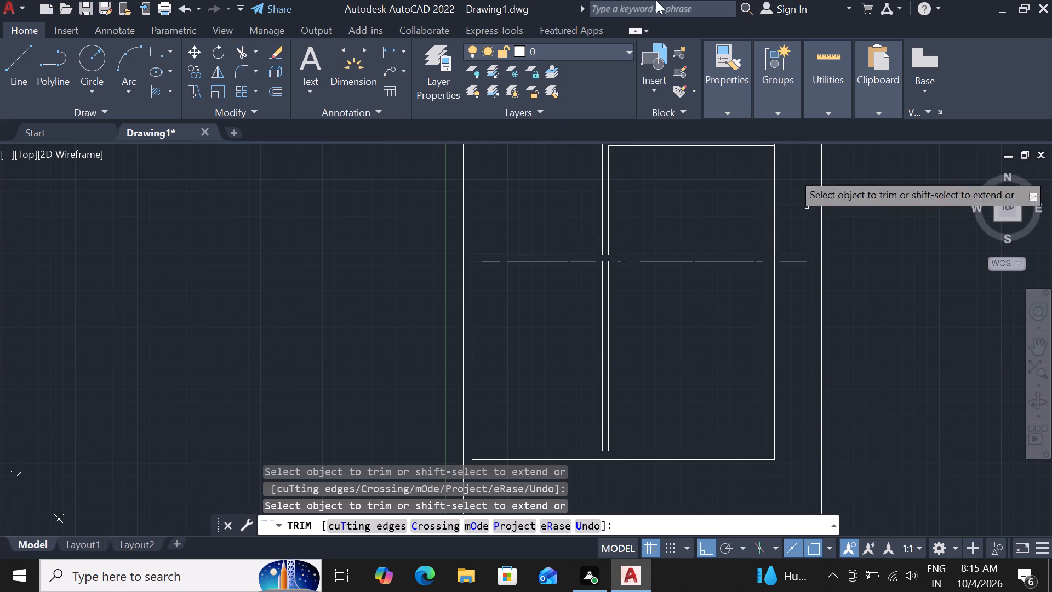
key("Escape")
Trim the right 9" vertical partition's left face line between the two faces of the lower horizontal partition.
scroll(808, 214, "up", 2)
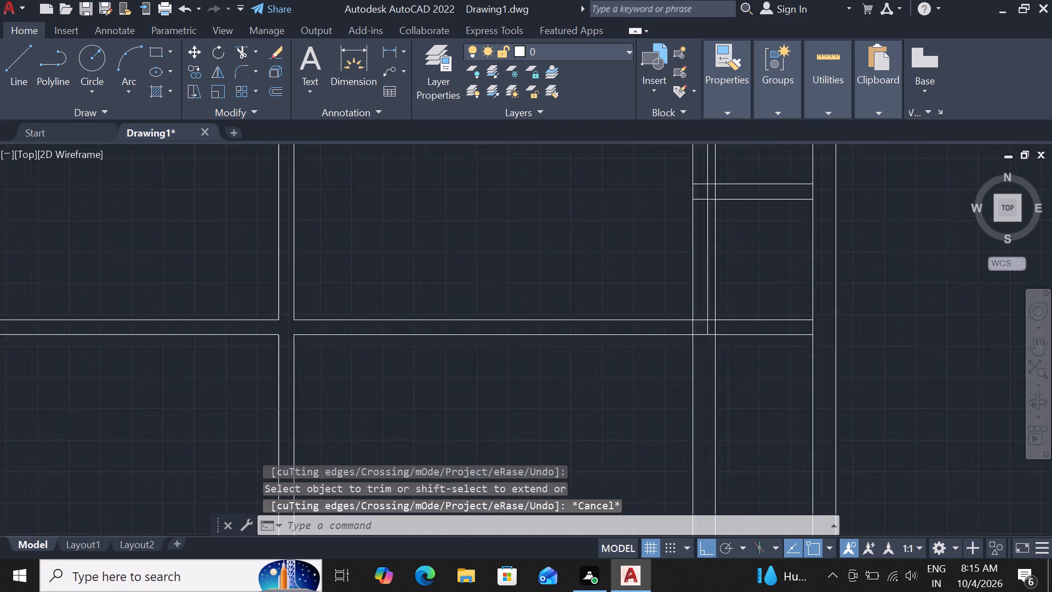
scroll(808, 213, "up", 1)
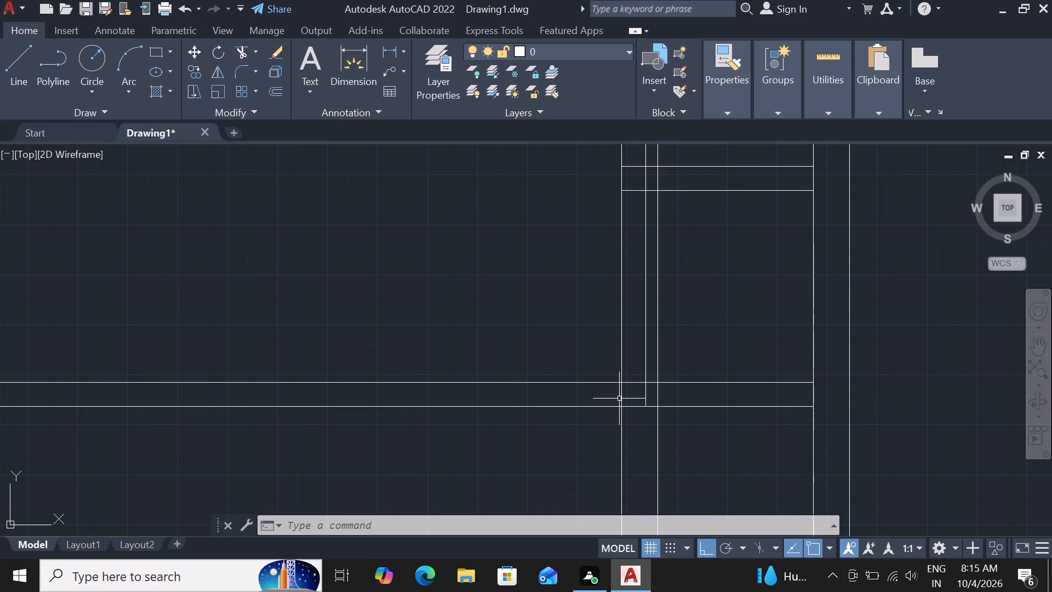
key("t")
type("r")
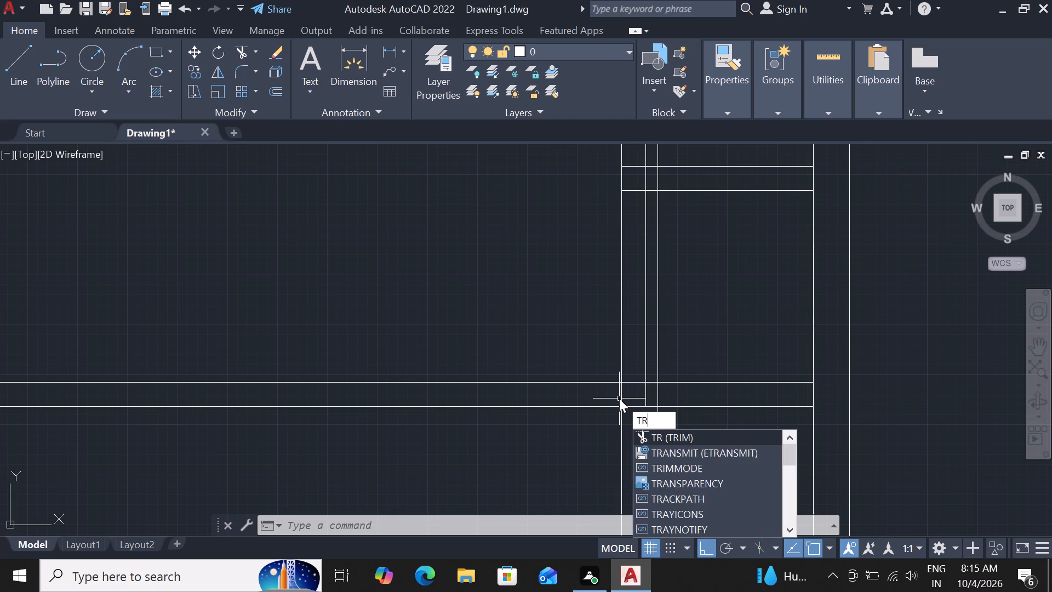
key("space")
key("space")
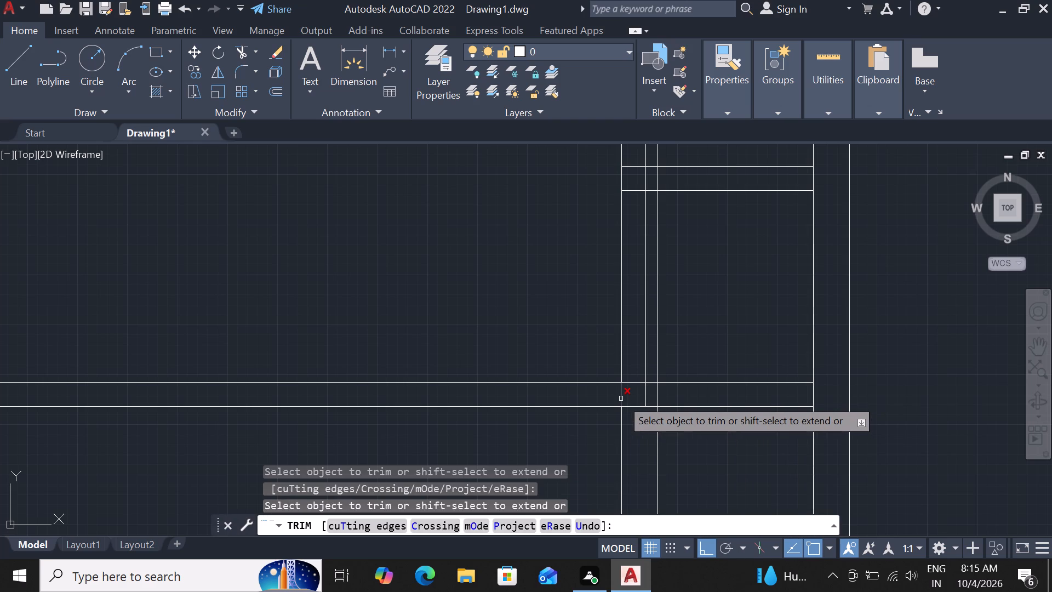
left_click(621, 399)
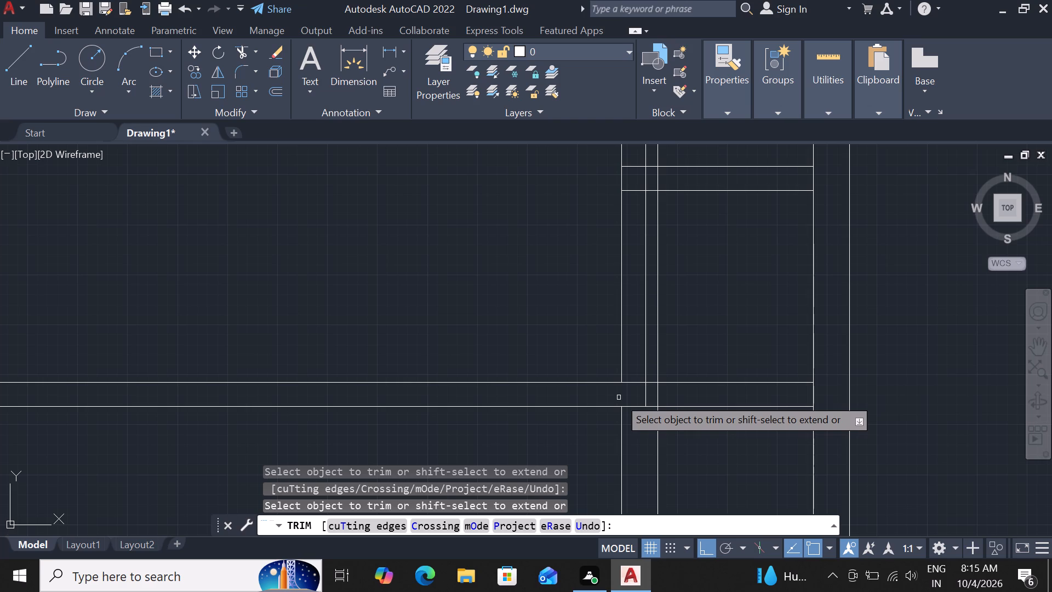
Trim both face lines of the lower horizontal partition across the right-side strip, from the vertical partition to the outer wall.
scroll(650, 358, "down", 2)
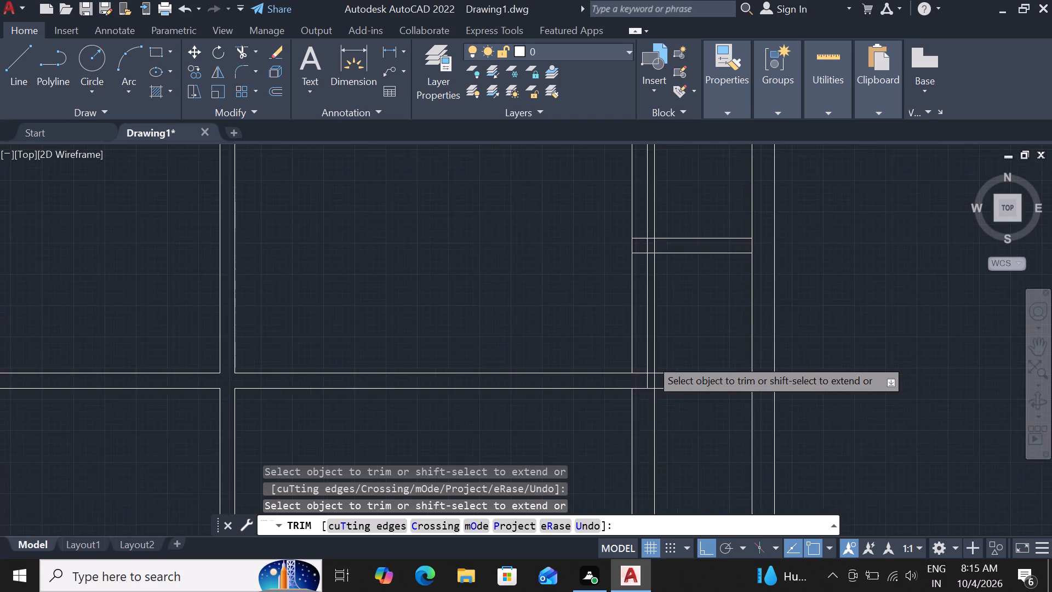
scroll(652, 358, "down", 1)
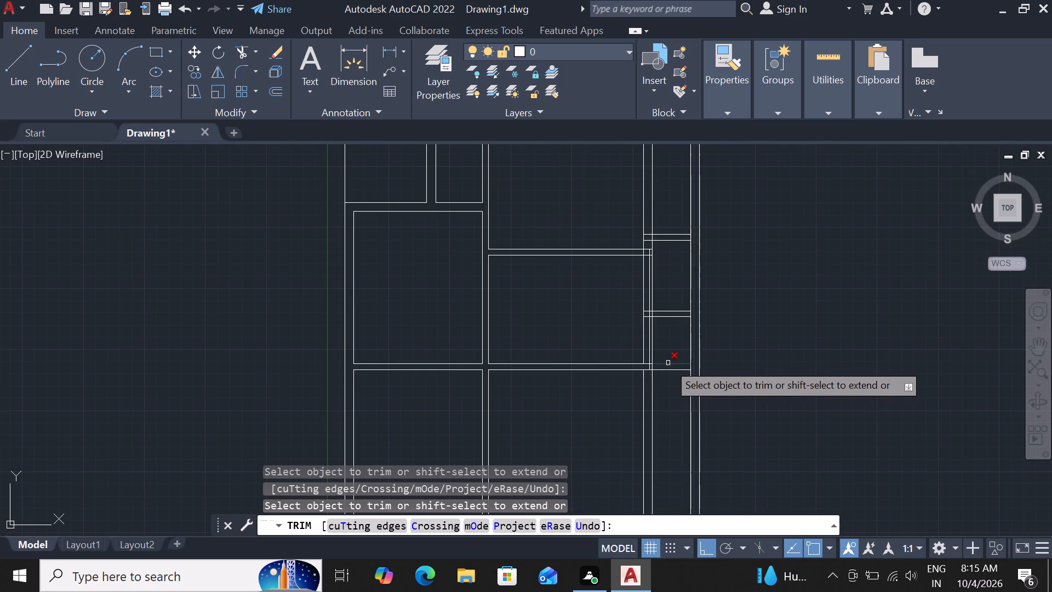
left_click(670, 363)
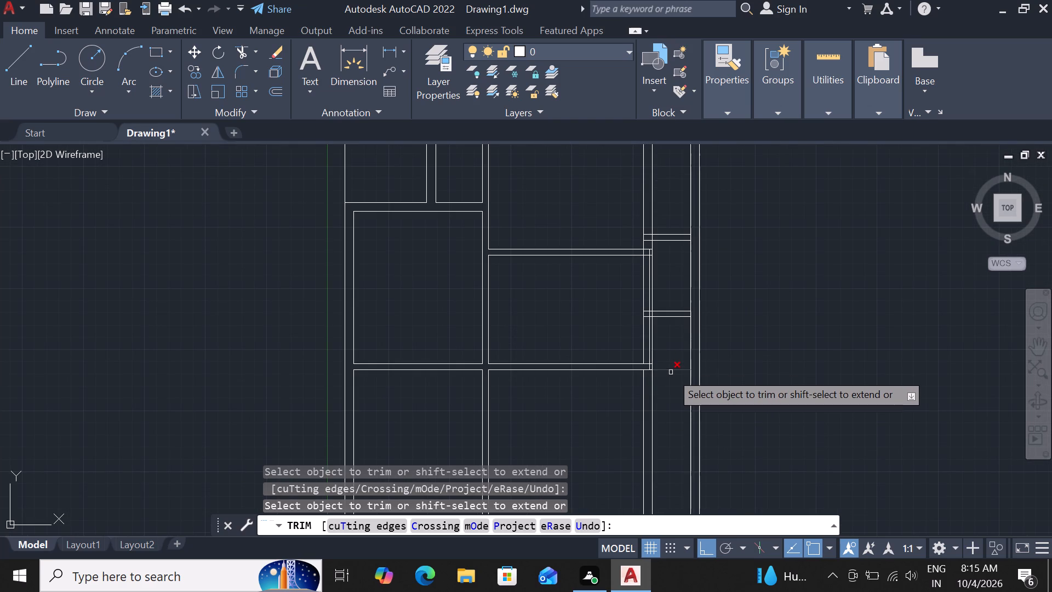
left_click(672, 372)
Trim the leftover middle line below the lower short cross wall and the lower horizontal partition's two stubs inside the 9" vertical partition.
scroll(641, 357, "up", 2)
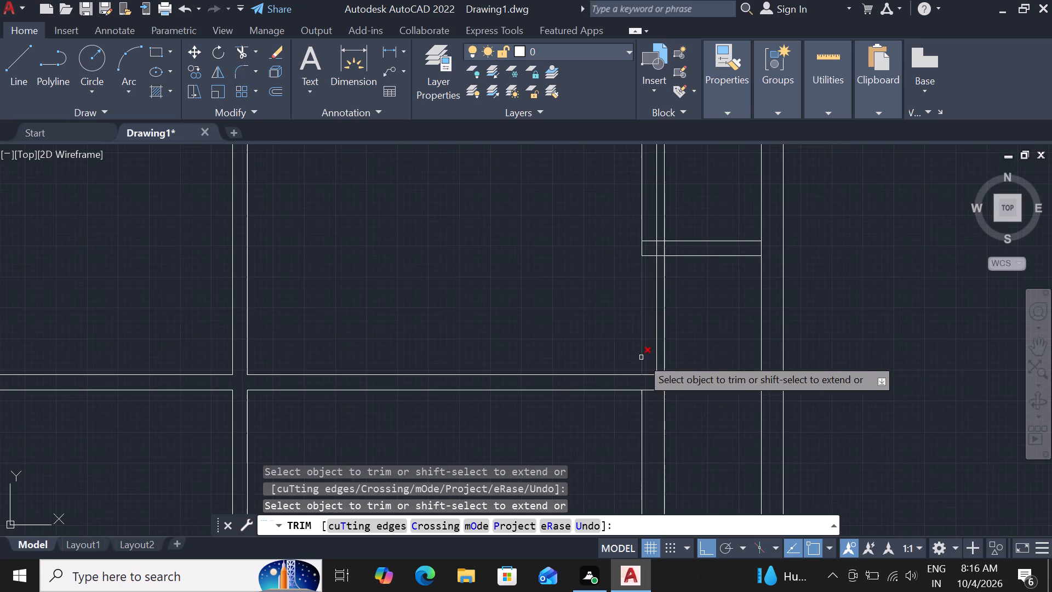
left_click(658, 374)
left_click(659, 377)
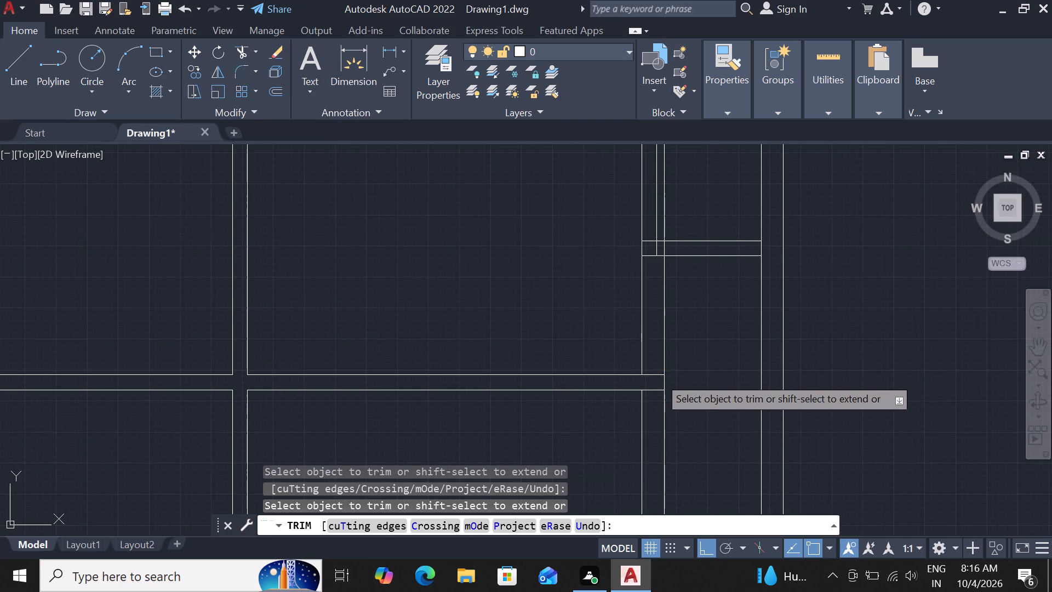
left_click(656, 377)
left_click(651, 391)
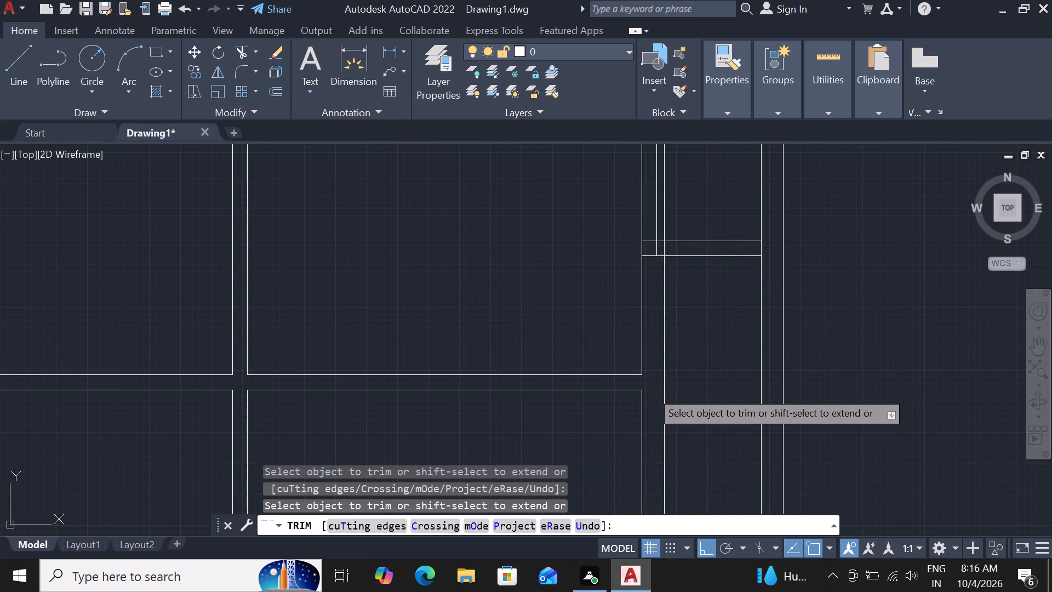
Measure the 9" vertical partition's left face between the upper and lower horizontal partitions with a temporary dimension.
scroll(653, 373, "down", 2)
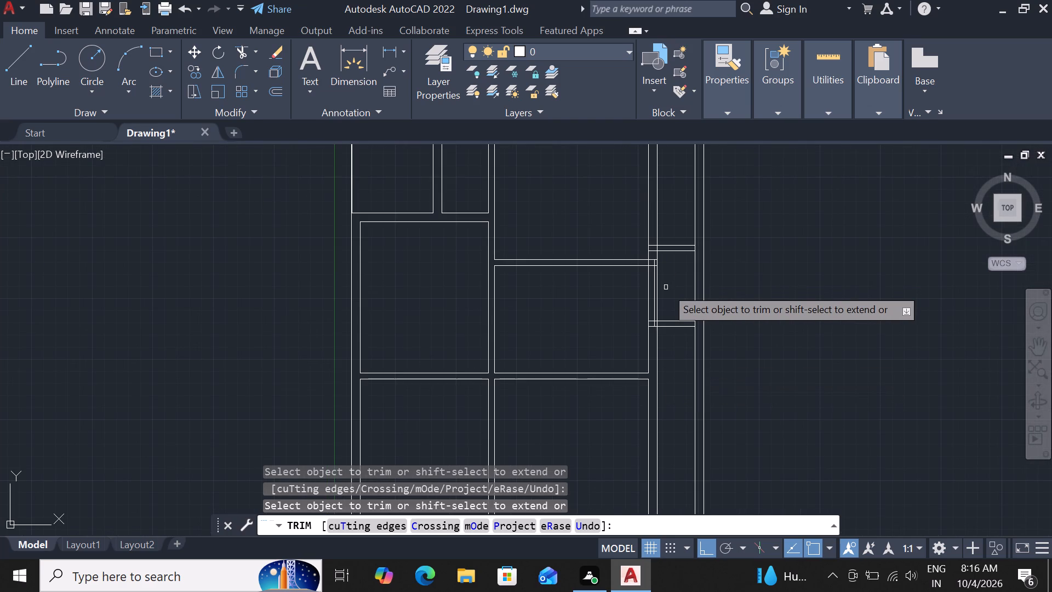
scroll(666, 297, "down", 1)
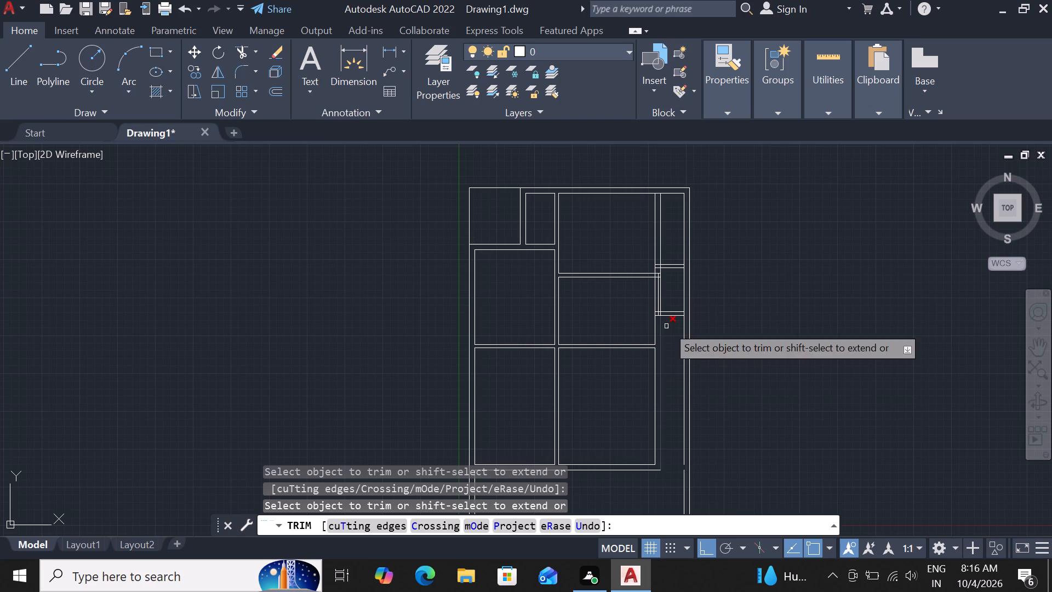
scroll(669, 289, "up", 2)
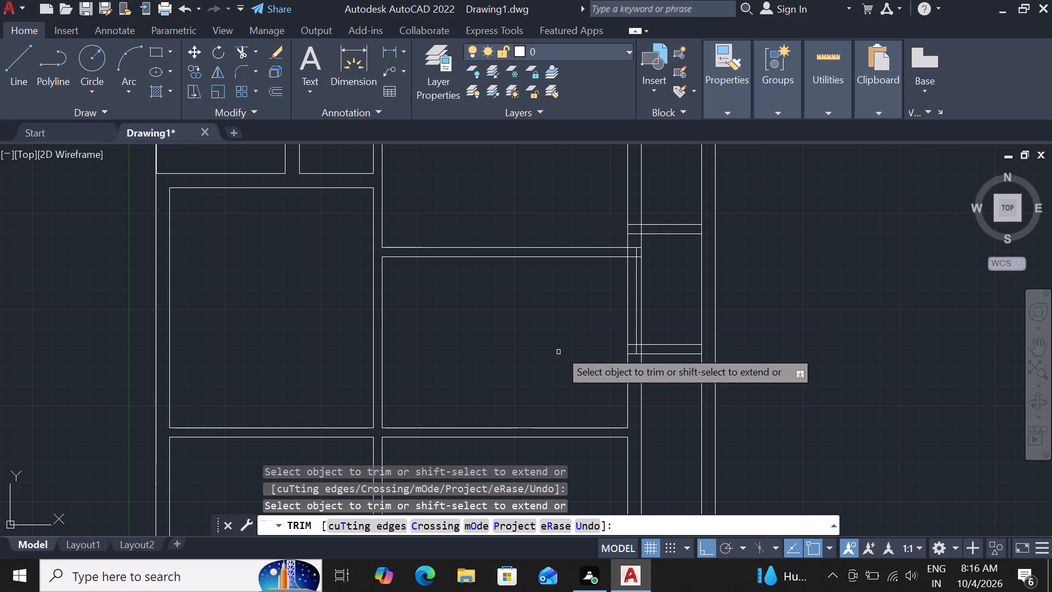
left_click(356, 48)
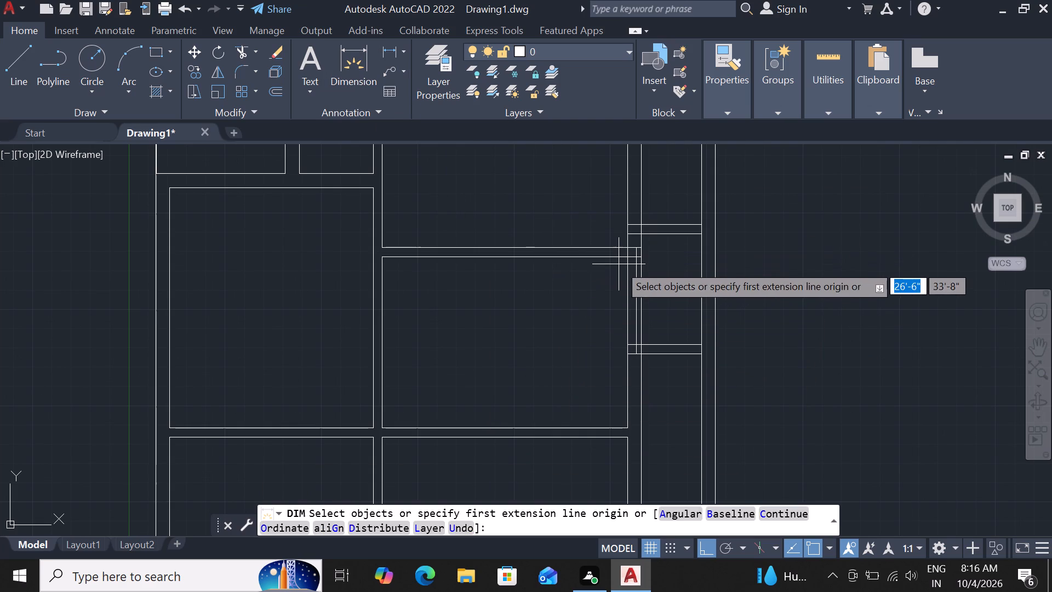
left_click(626, 257)
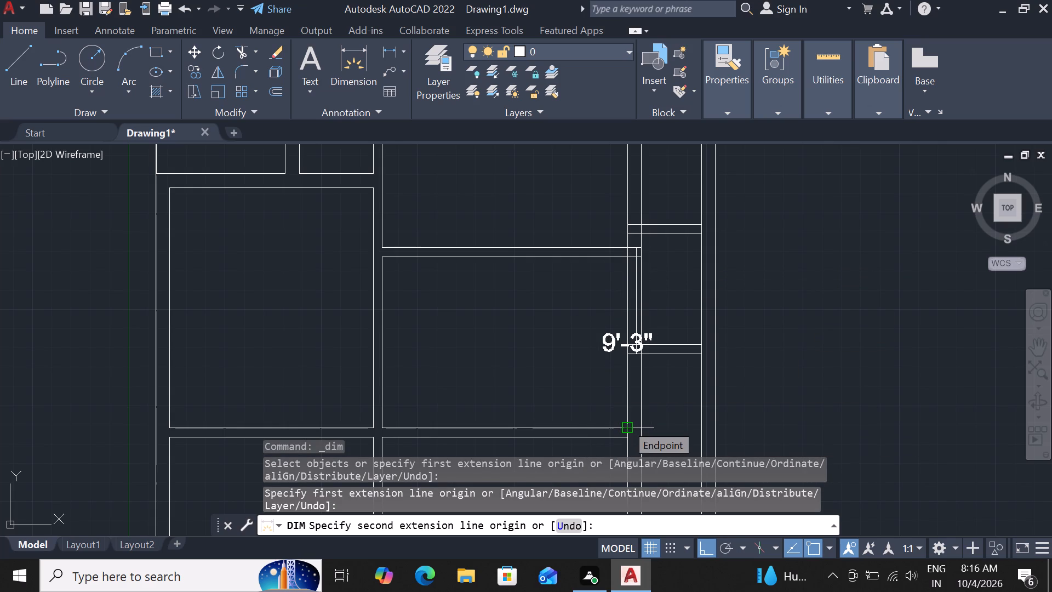
key("Escape")
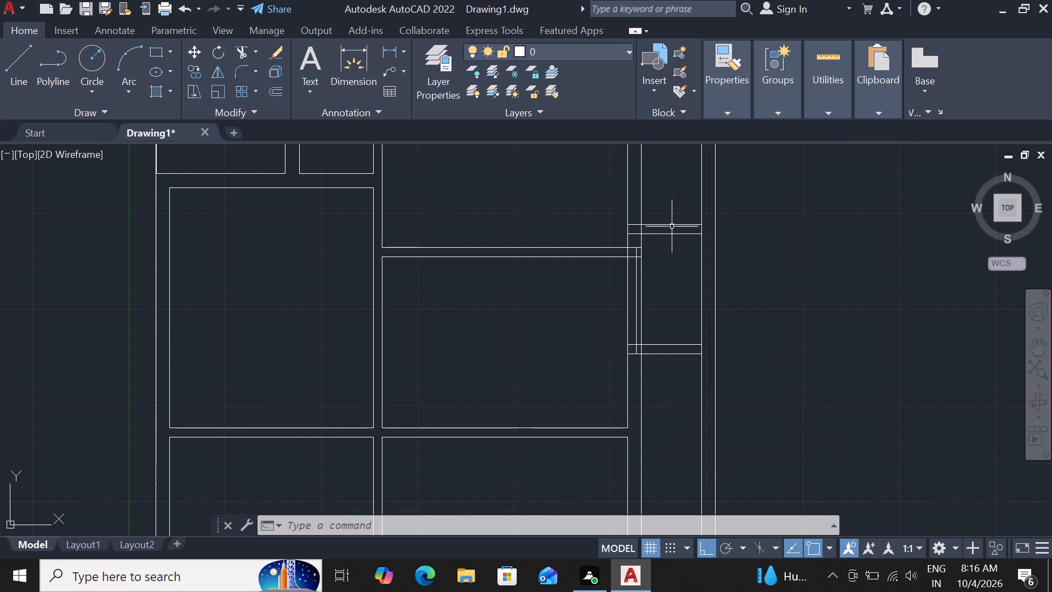
Trim both face lines of the upper short cross wall across the right-side strip.
scroll(631, 283, "down", 2)
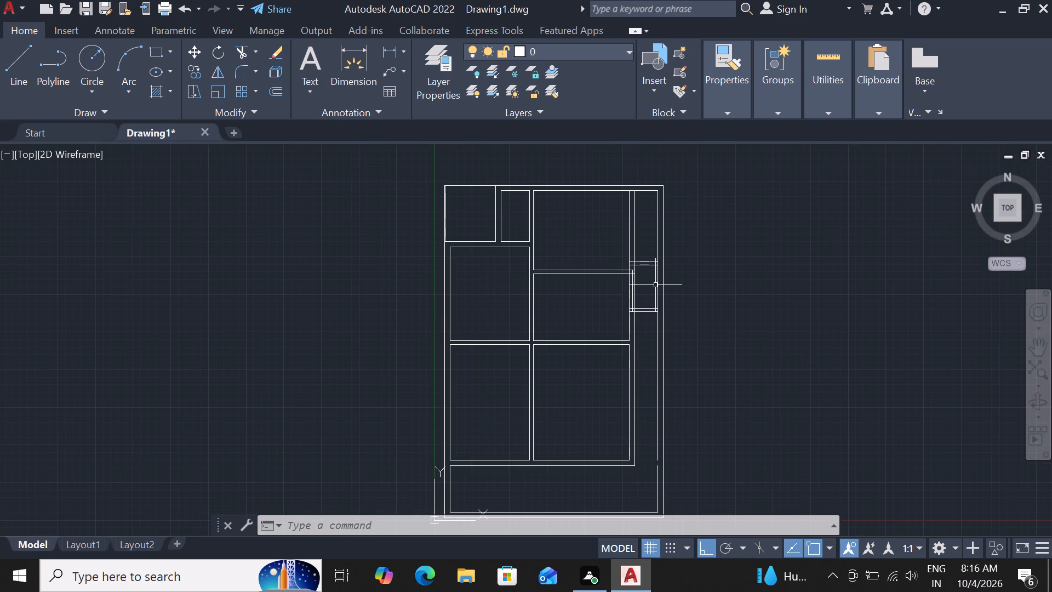
scroll(644, 263, "up", 3)
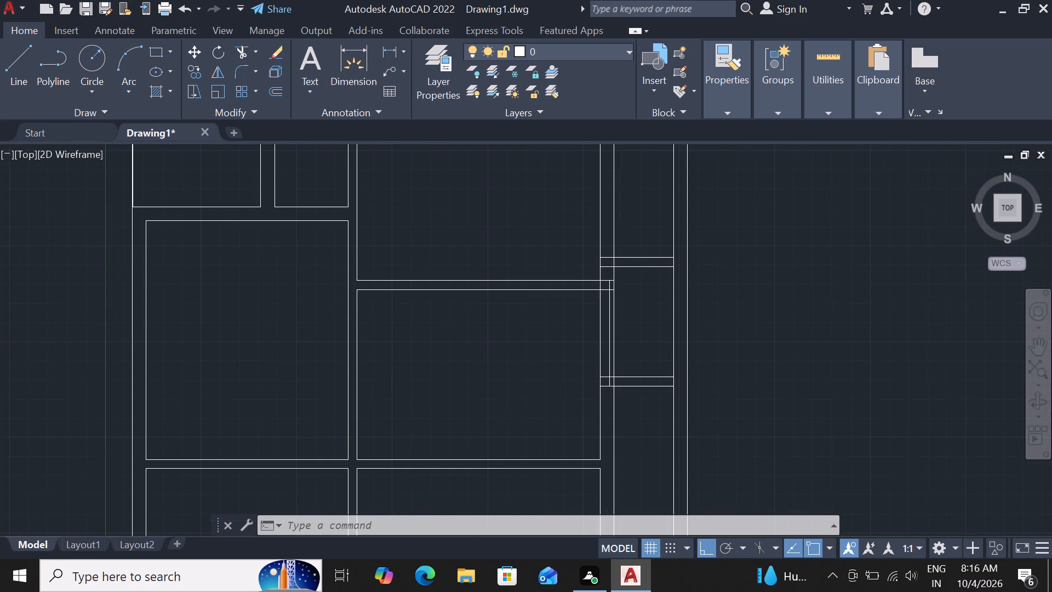
type("tr")
key("space")
key("space")
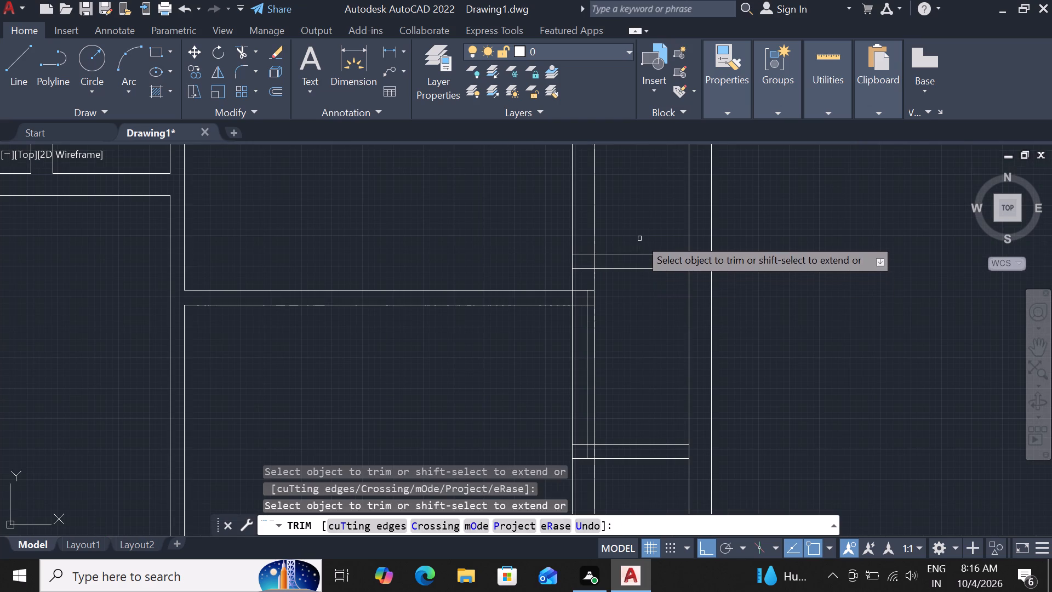
left_click_drag(639, 237, 636, 256)
left_click(631, 267)
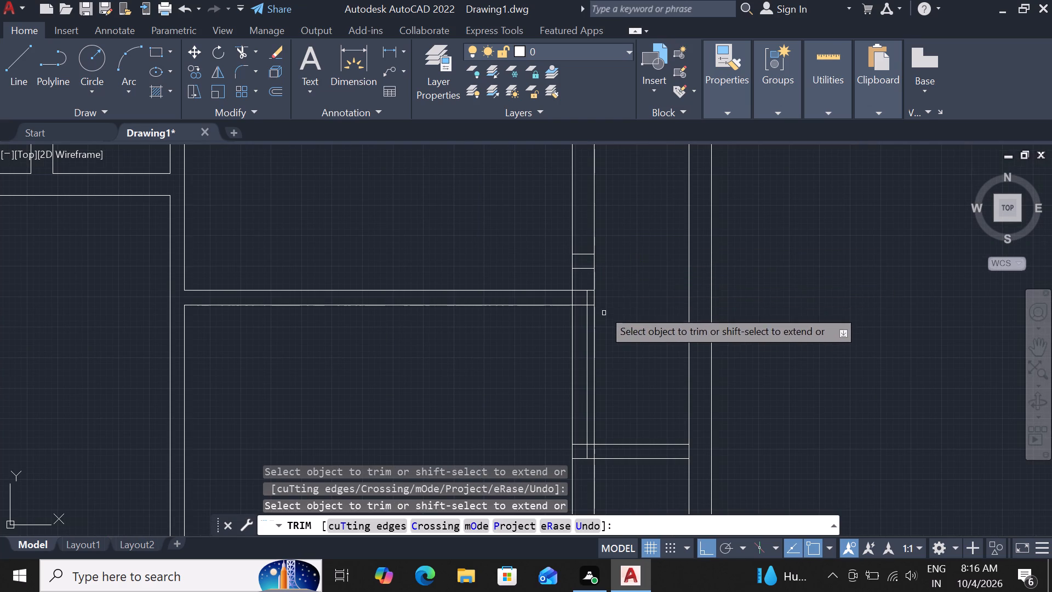
Trim the cross-wall and upper horizontal partition lines inside the 9" vertical partition up to the middle line, plus that line's lower end.
left_click_drag(585, 252, 583, 295)
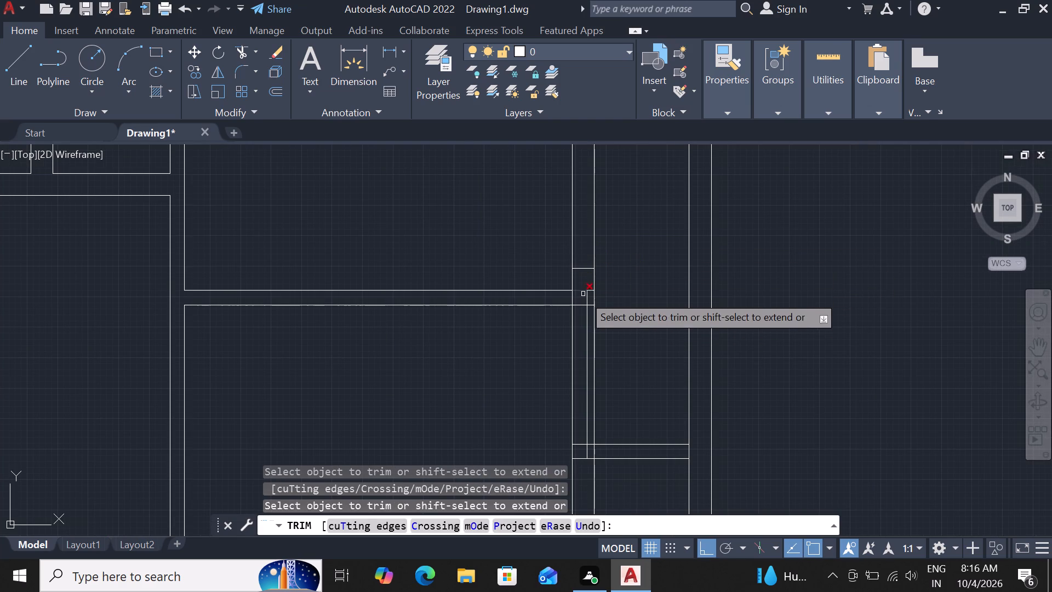
left_click_drag(583, 295, 581, 309)
left_click(584, 255)
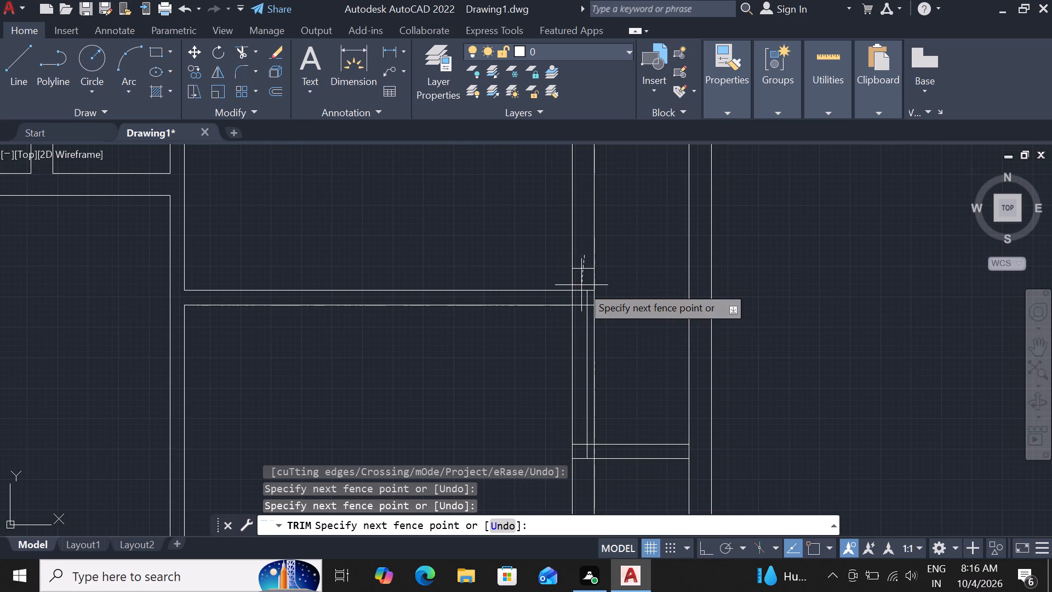
left_click(585, 466)
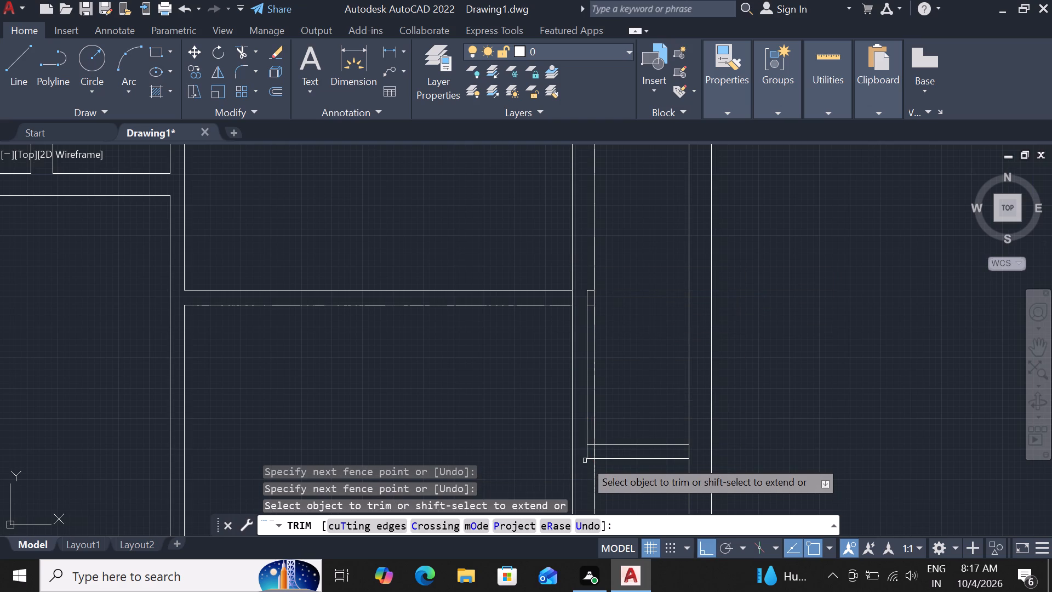
left_click(588, 451)
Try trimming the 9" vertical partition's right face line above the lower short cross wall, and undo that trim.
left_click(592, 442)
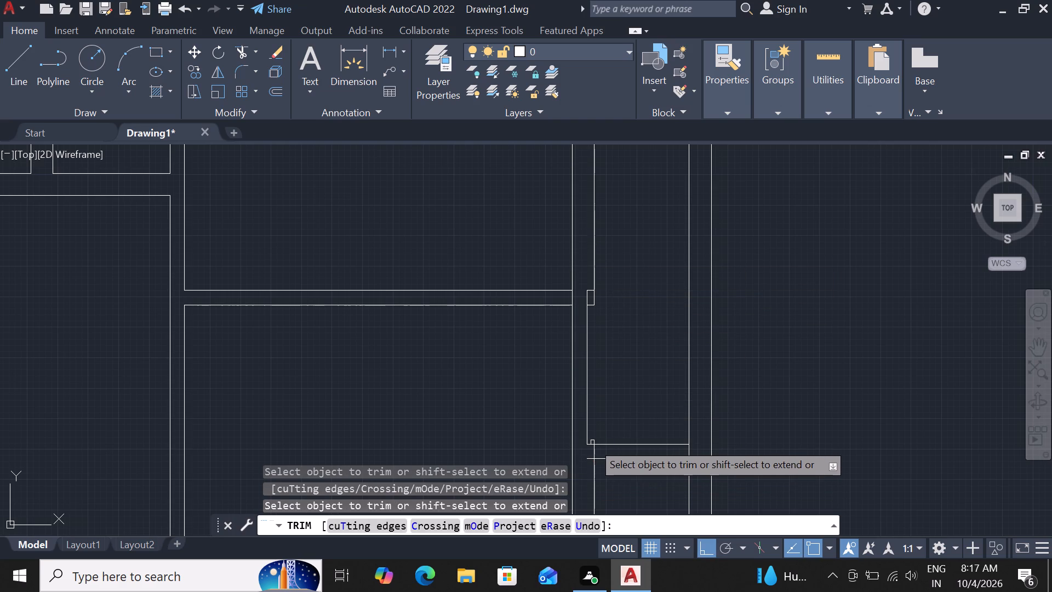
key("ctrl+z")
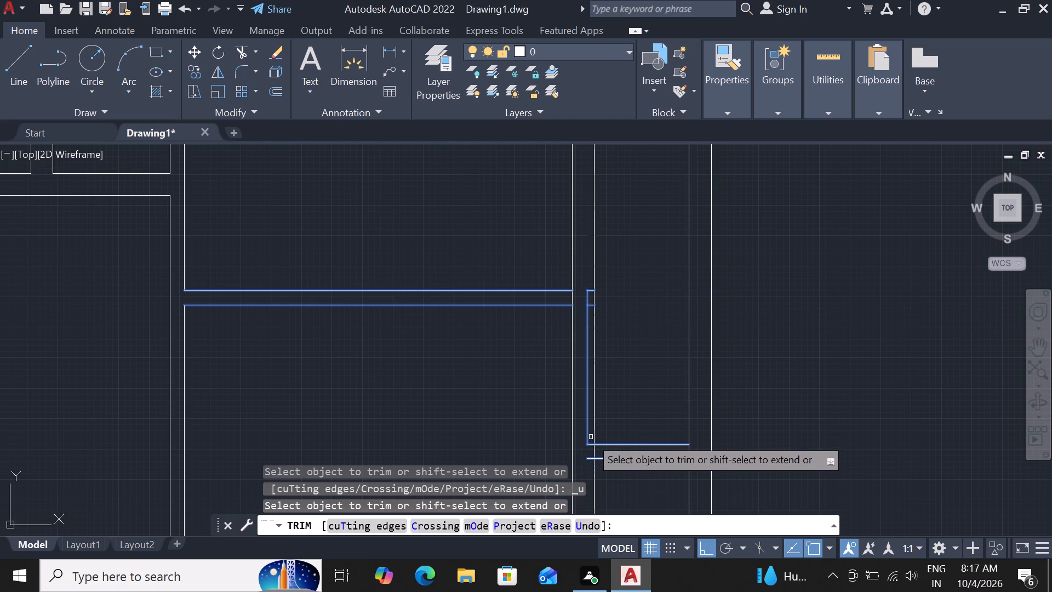
Trim the remaining middle line and the upper horizontal partition's two stubs inside the 9" vertical partition.
left_click(588, 441)
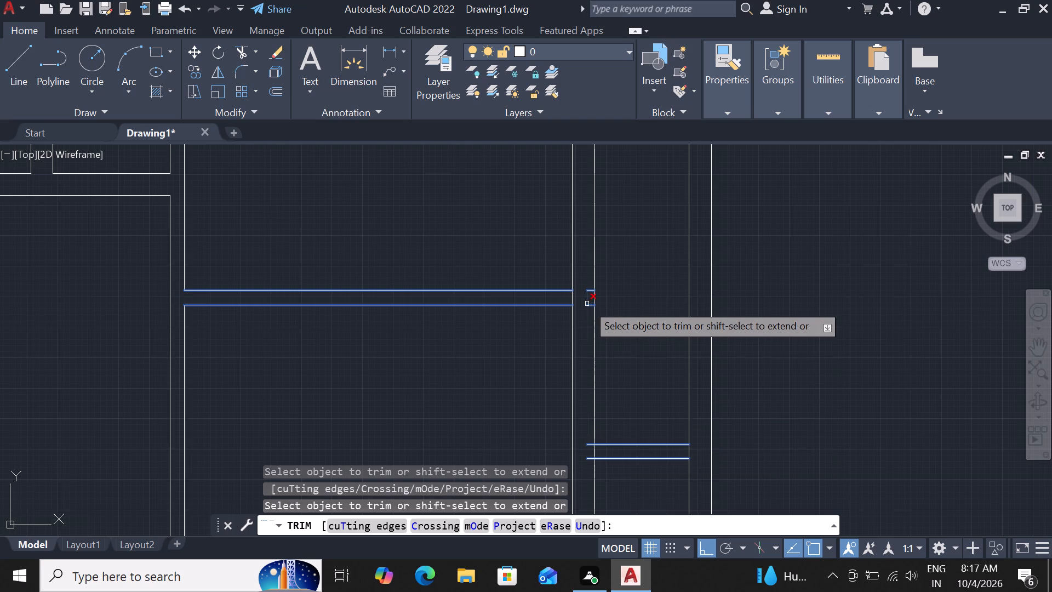
left_click(587, 304)
left_click(589, 293)
left_click(569, 298)
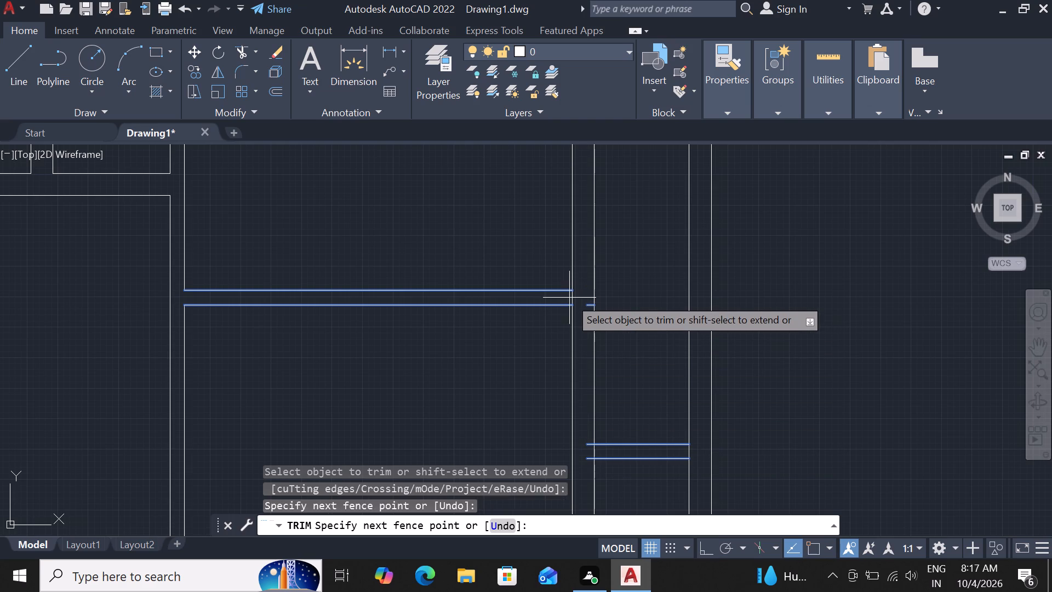
left_click(584, 304)
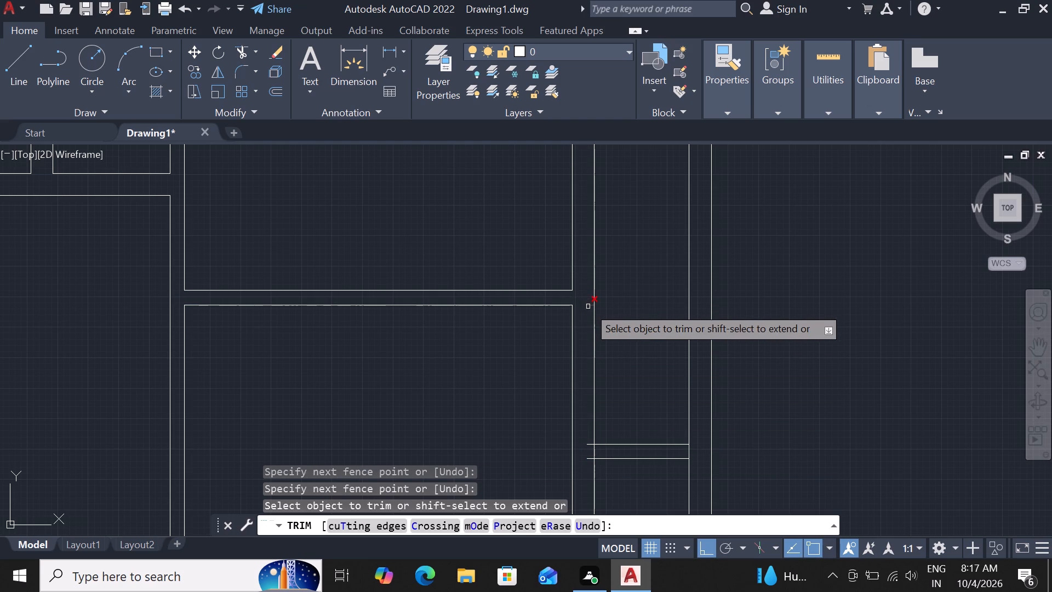
left_click(588, 306)
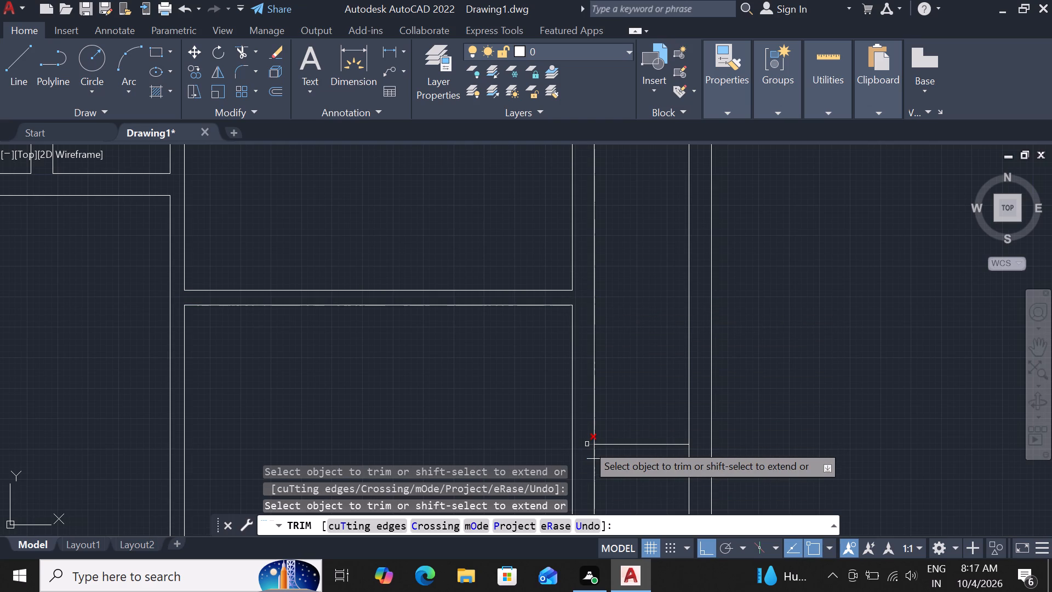
Trim away the lower short cross wall's two face lines, both inside the 9" vertical partition and across the right-side strip.
left_click(587, 444)
left_click(588, 460)
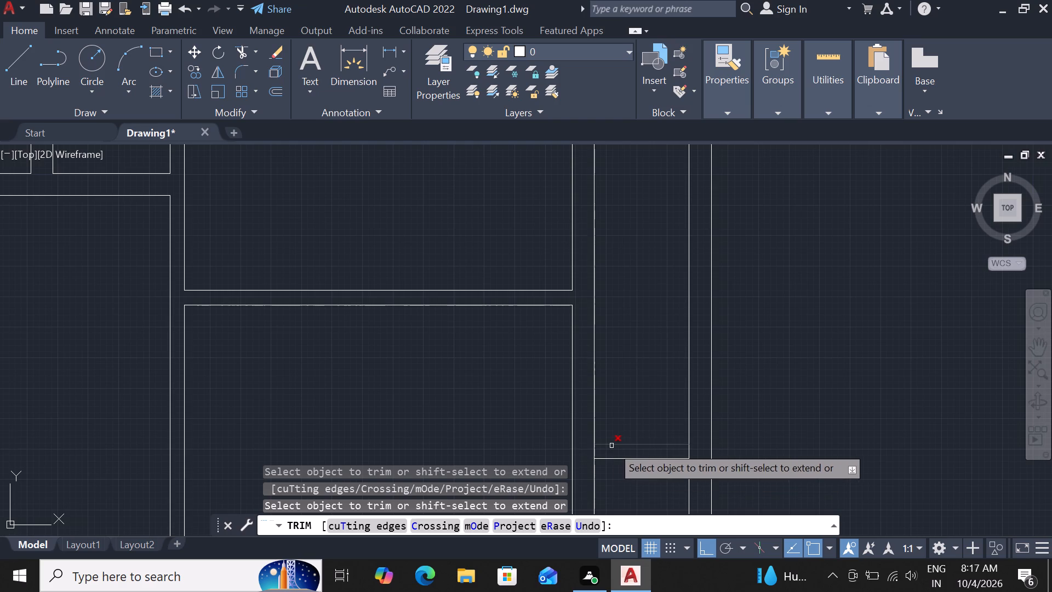
left_click(612, 446)
left_click(616, 459)
scroll(624, 446, "down", 4)
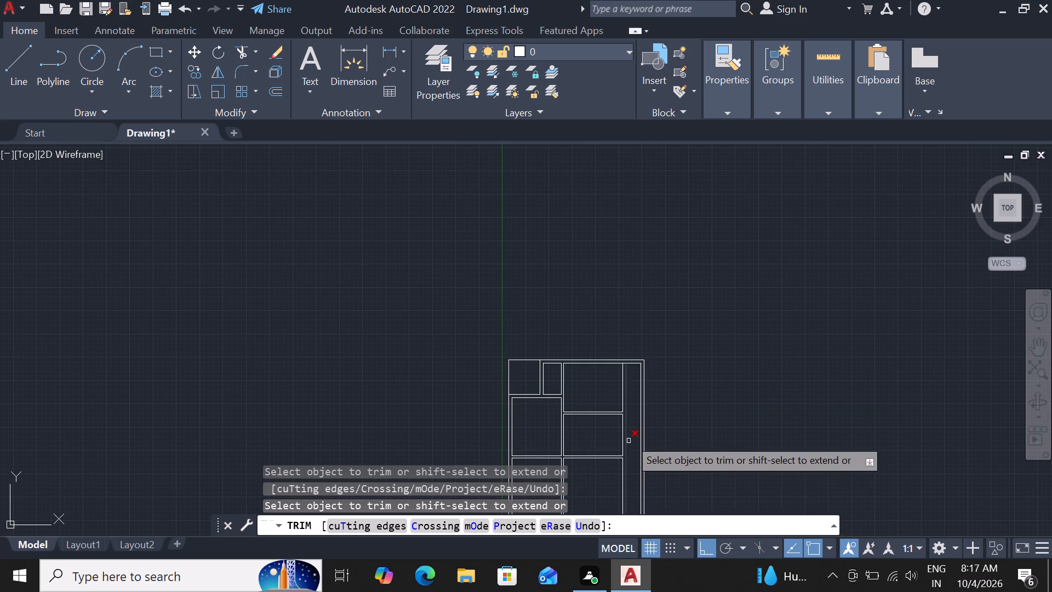
scroll(630, 434, "down", 2)
scroll(616, 467, "up", 3)
scroll(609, 465, "down", 2)
key("Escape")
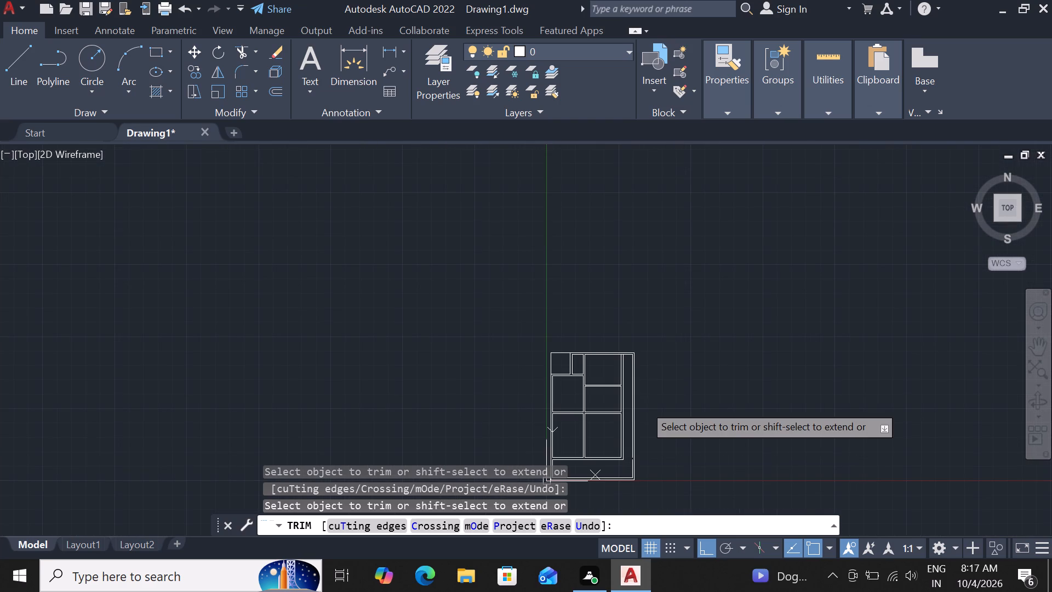
scroll(641, 409, "up", 3)
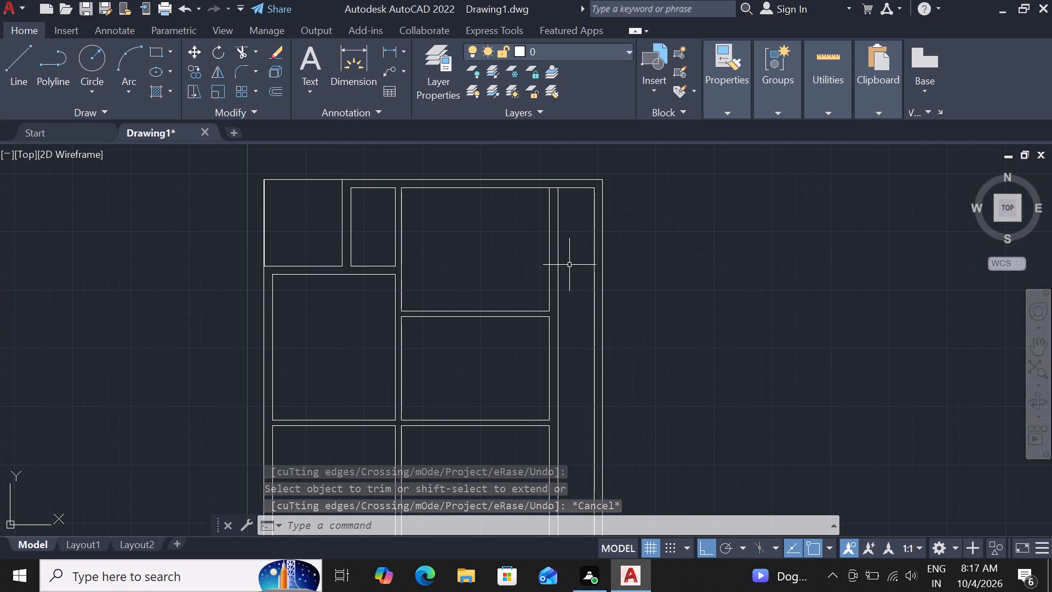
Delete both pieces of the right outer wall's inner face line, the long upper one and the short one beside the bottom strip.
scroll(556, 333, "up", 1)
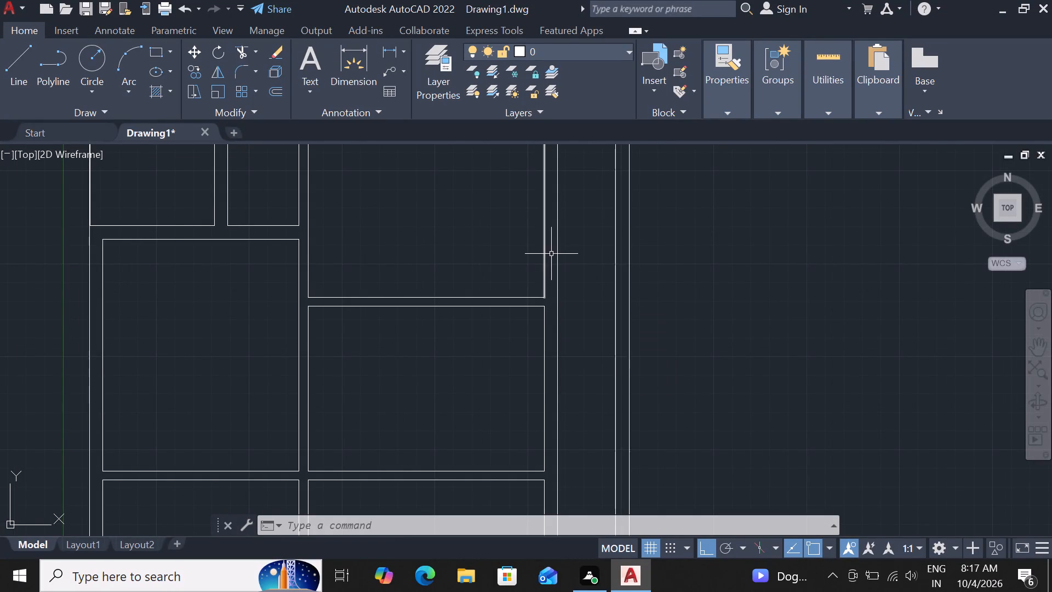
scroll(553, 241, "down", 2)
scroll(570, 195, "up", 1)
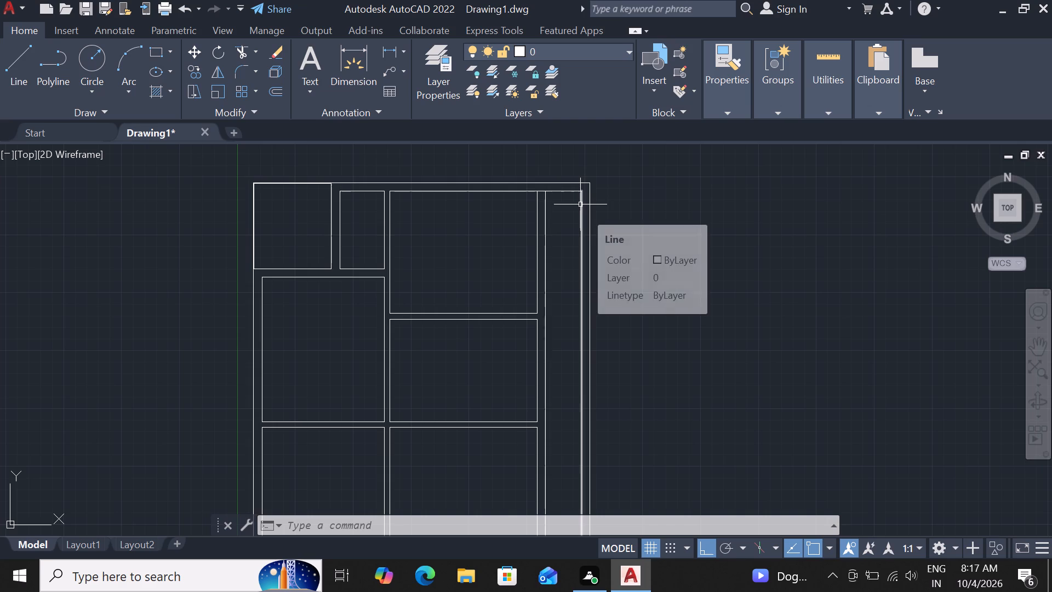
scroll(580, 204, "down", 2)
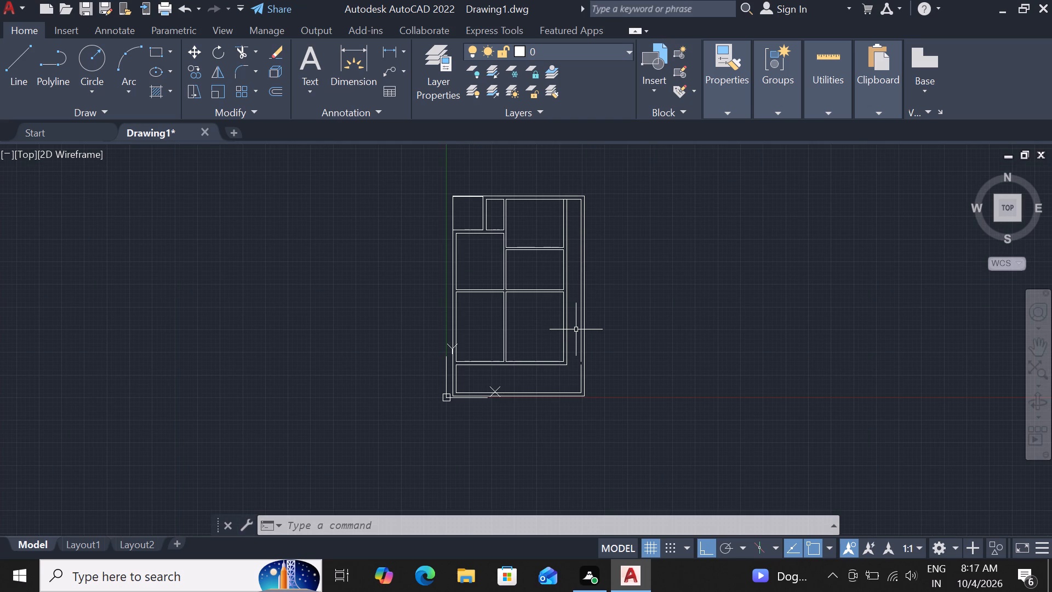
scroll(572, 336, "up", 2)
scroll(573, 328, "down", 1)
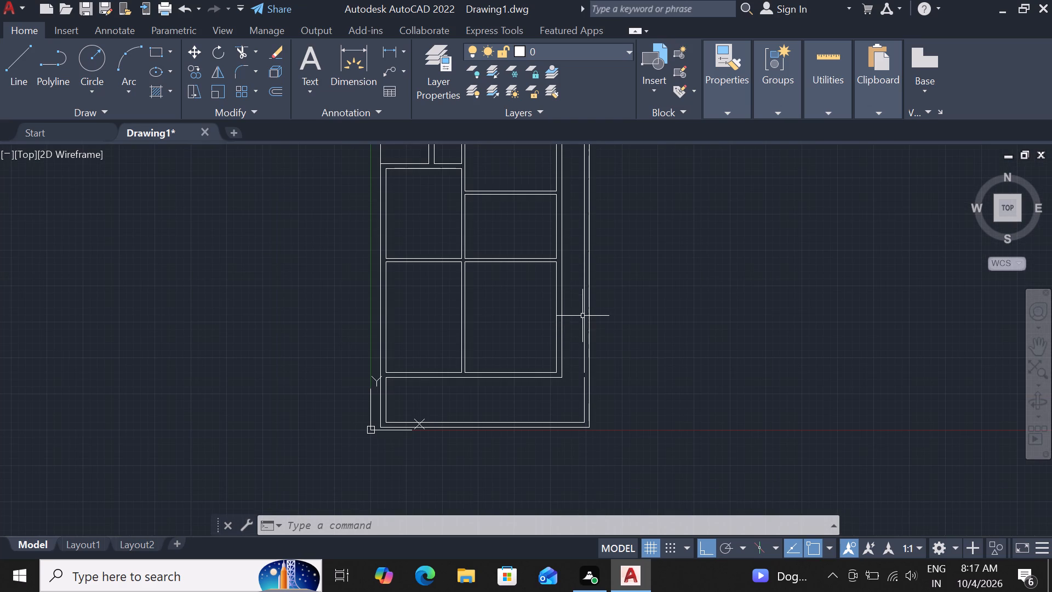
scroll(584, 312, "up", 1)
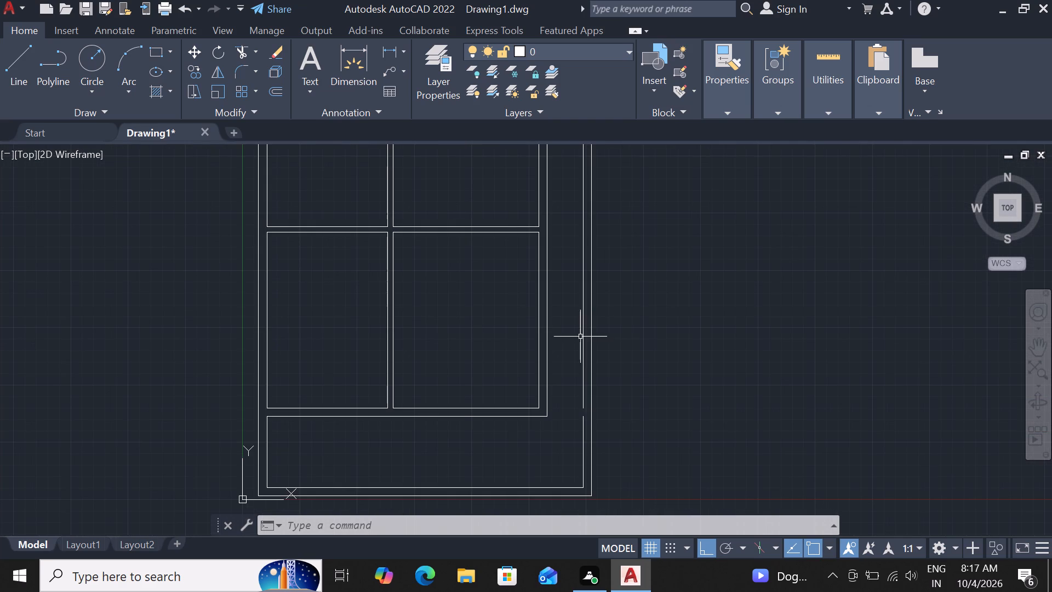
left_click(584, 330)
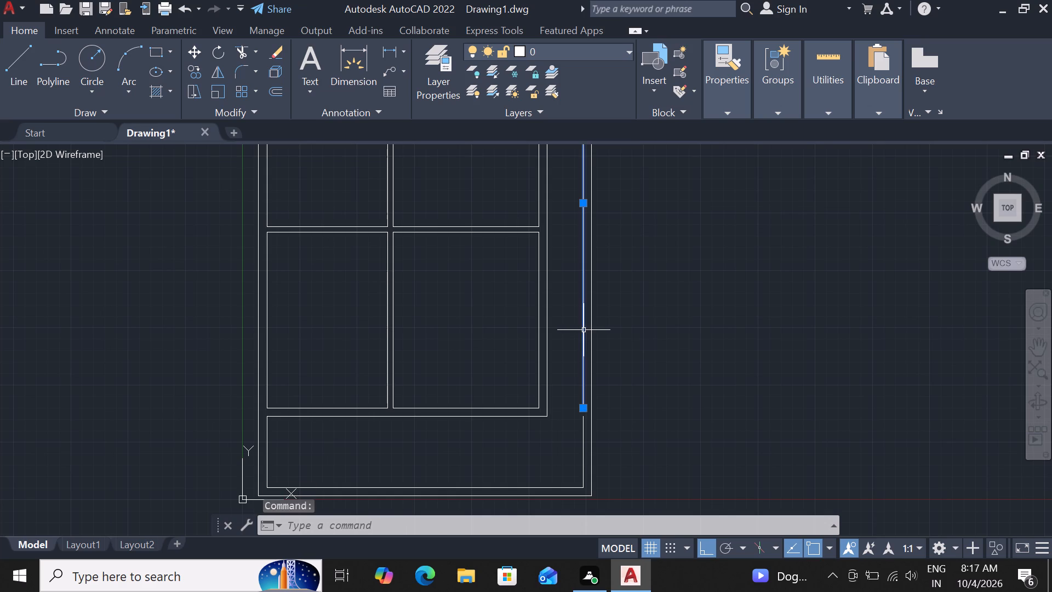
key("Delete")
left_click(584, 446)
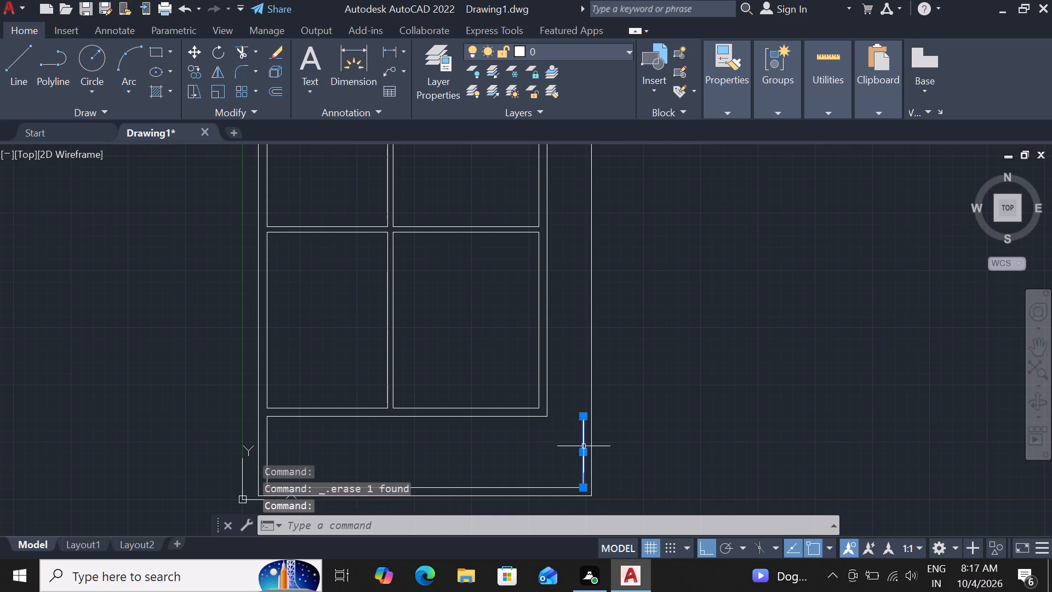
key("Delete")
Extend the 9" vertical partition's right face line up to the top outer wall's outer line.
scroll(579, 441, "down", 3)
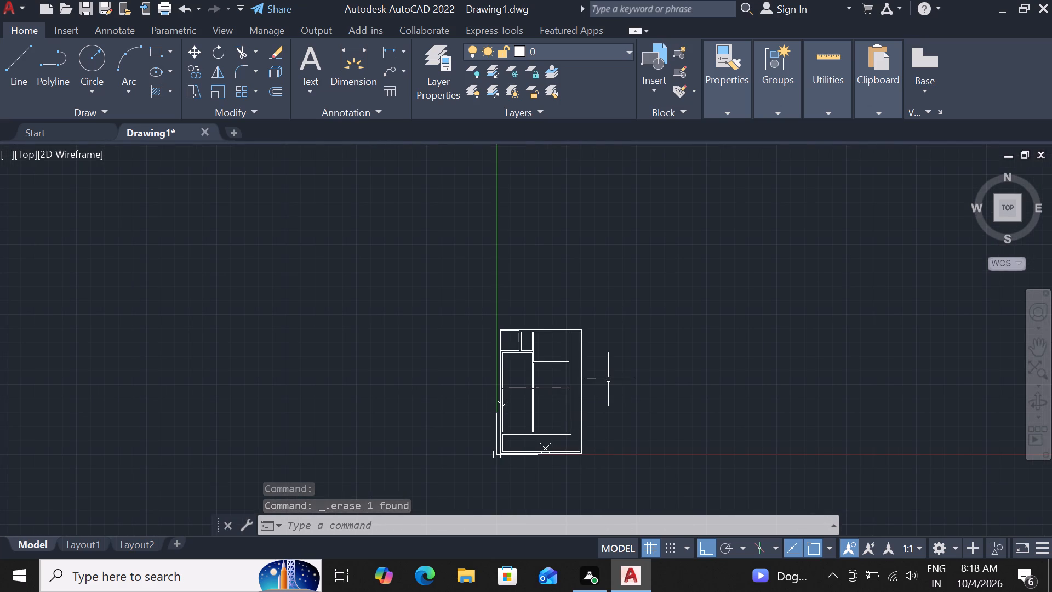
scroll(558, 435, "up", 3)
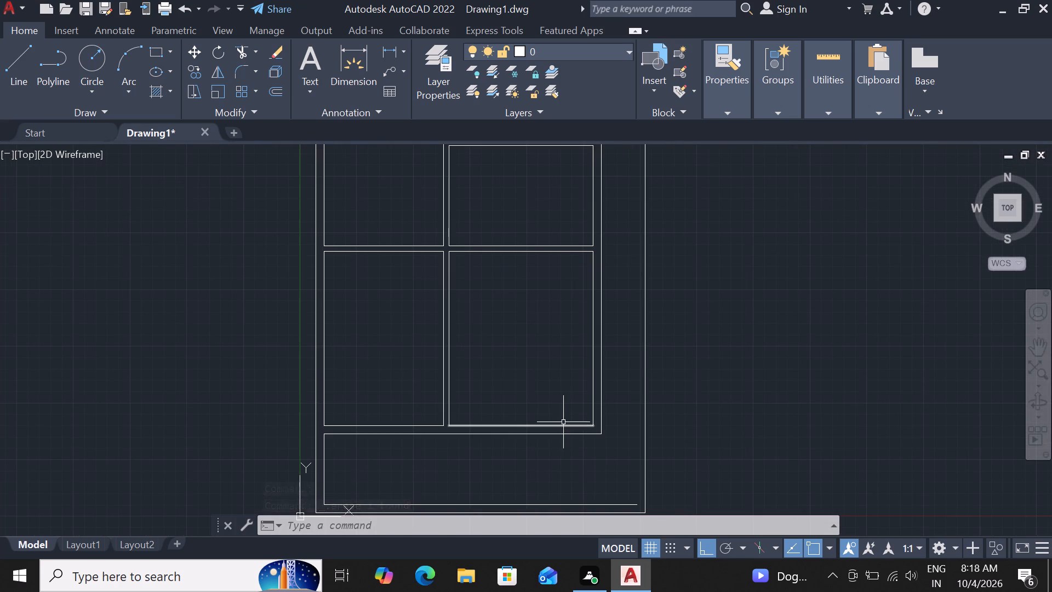
scroll(586, 391, "down", 1)
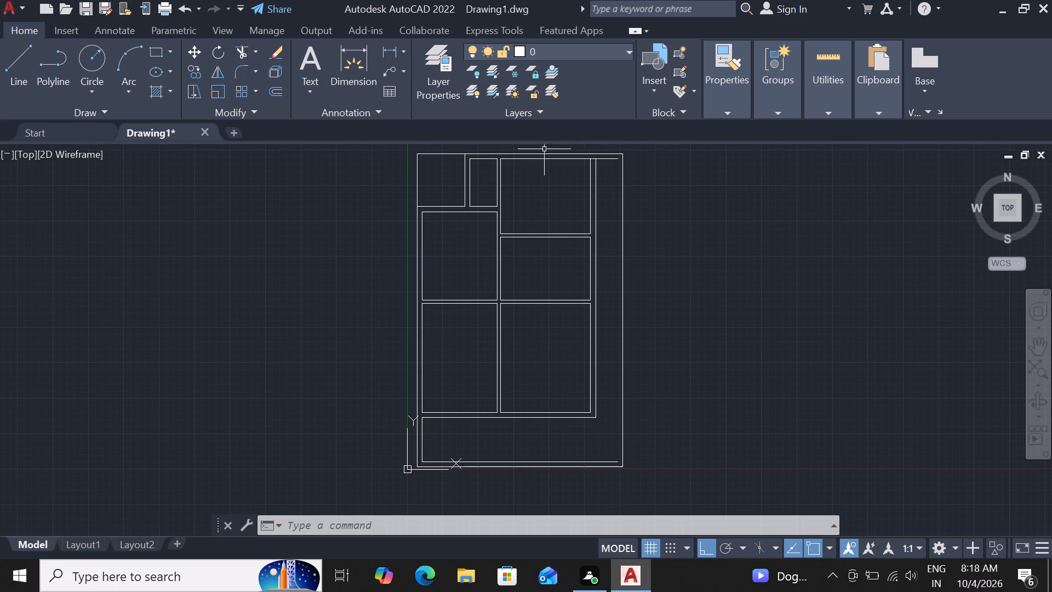
scroll(615, 156, "up", 2)
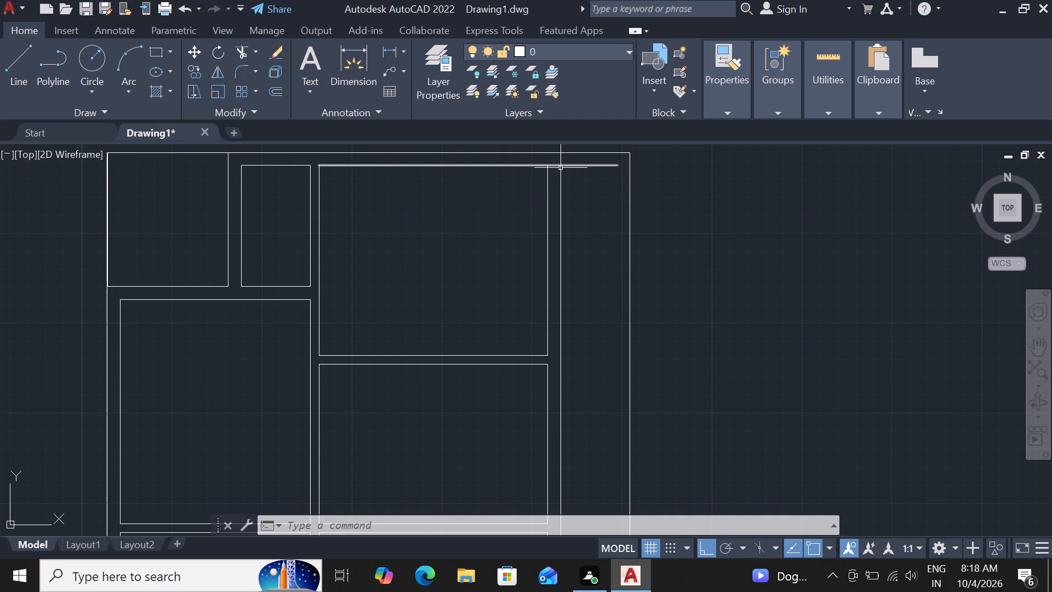
type("ex")
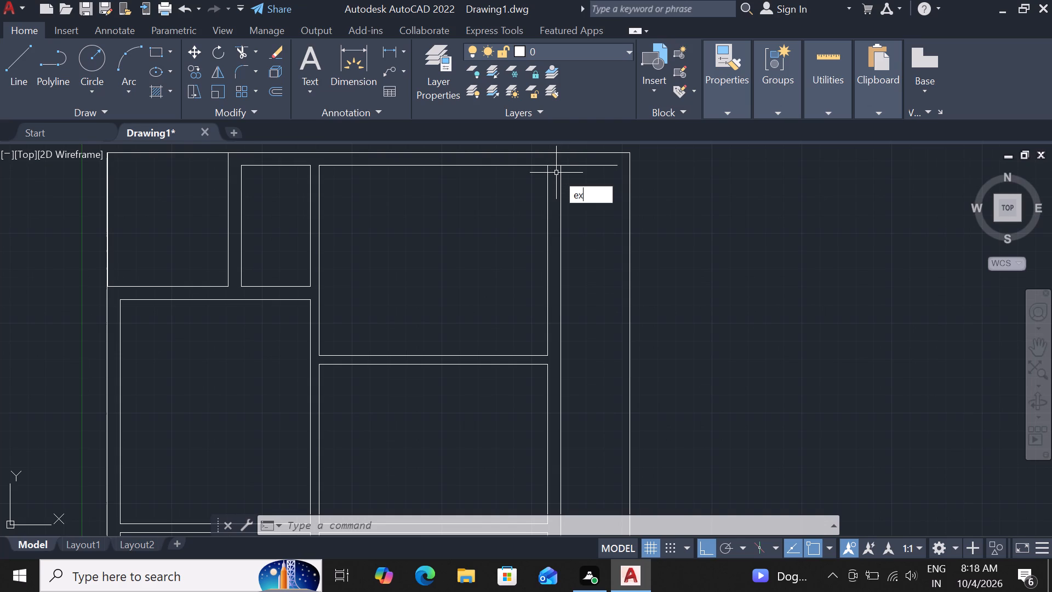
key("space")
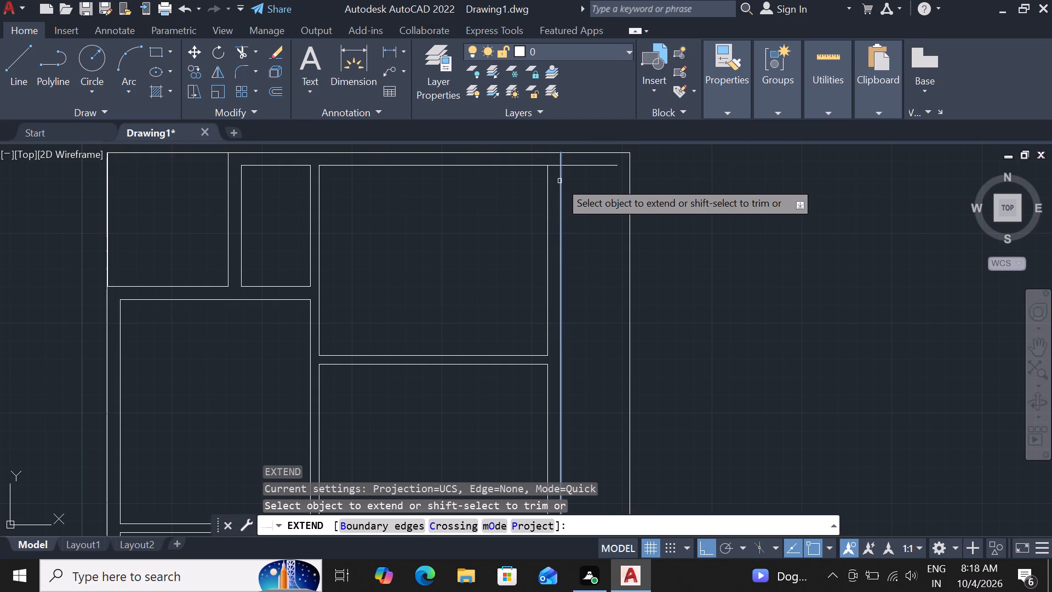
left_click(559, 181)
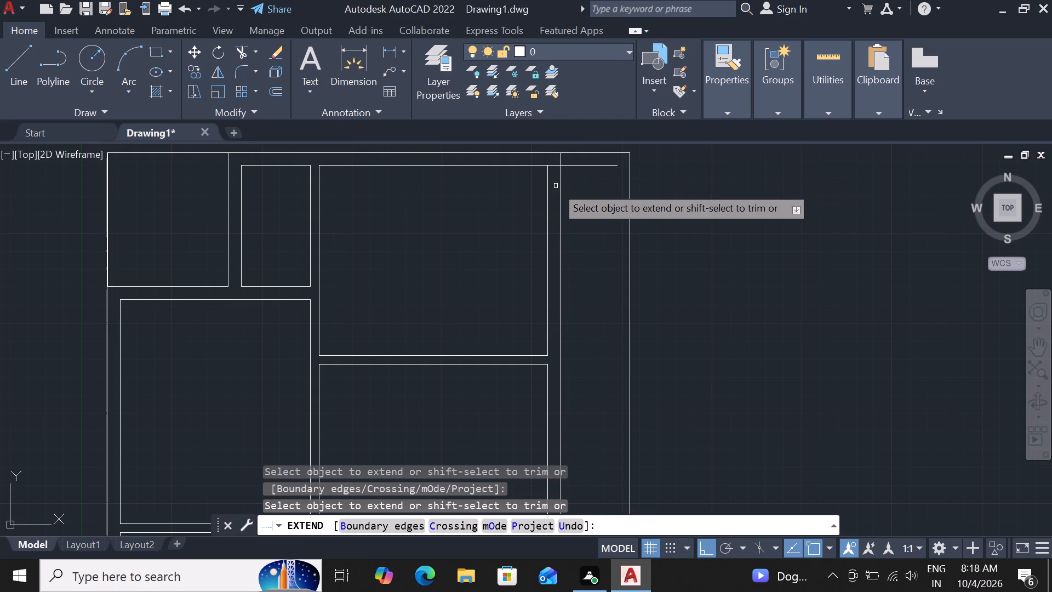
key("Escape")
Trim the top wall's inner face line where it crosses the right-side strip beyond the 9" vertical partition.
type("tr")
key("space")
key("space")
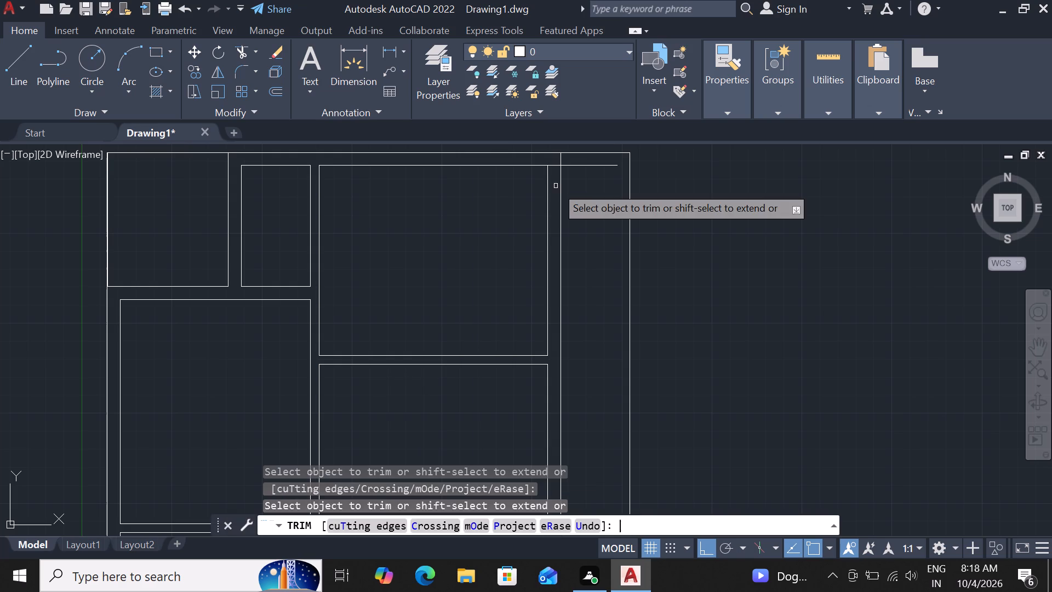
left_click(582, 165)
key("Escape")
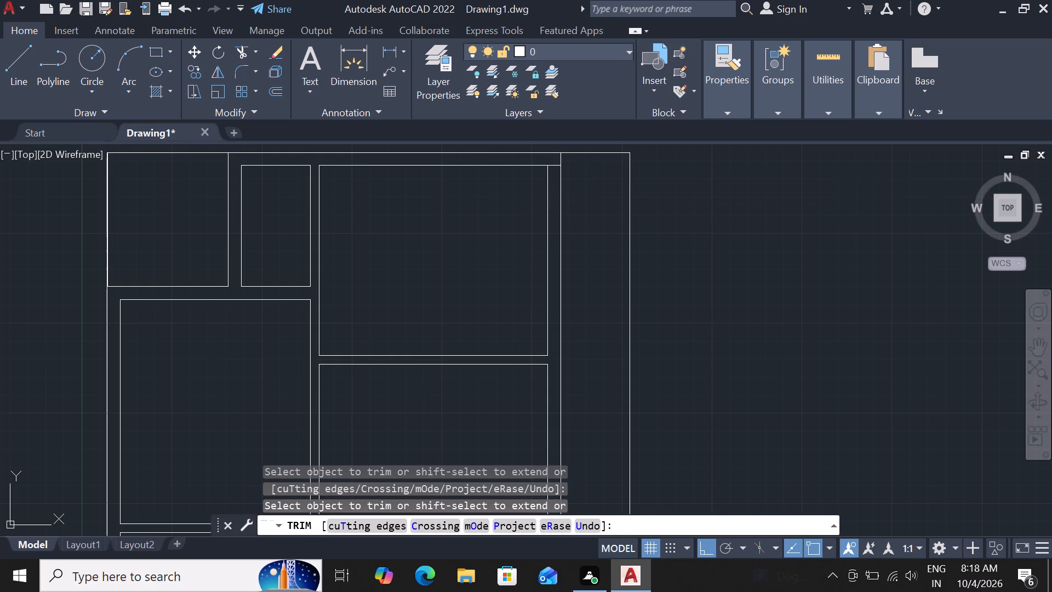
Offset the plan's top and right outer lines inward by 0.3".
type("of")
key("space")
key("0")
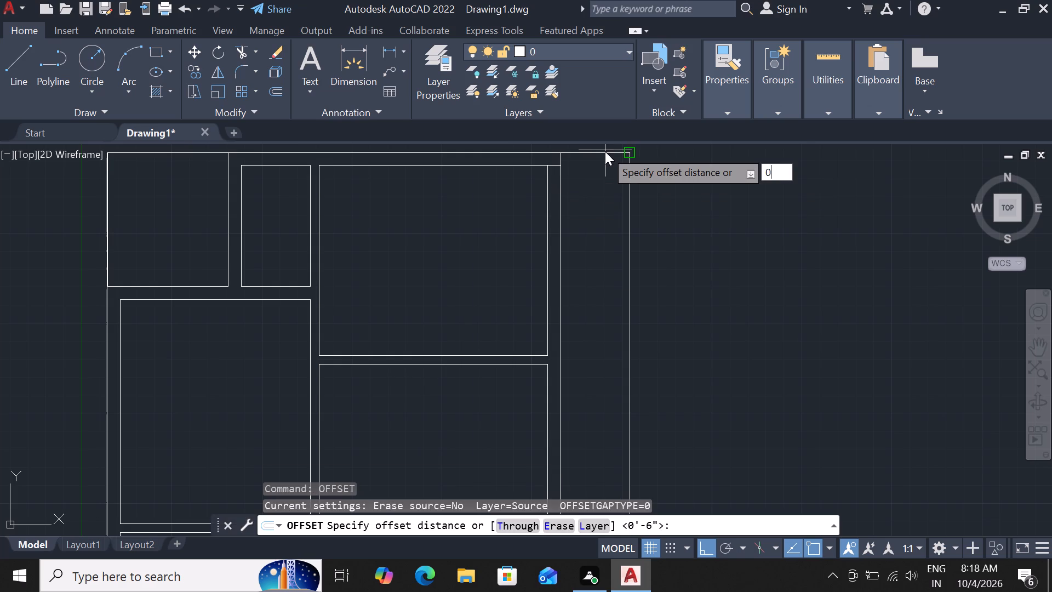
type(".3")
key("shift+quotedbl")
key("Return")
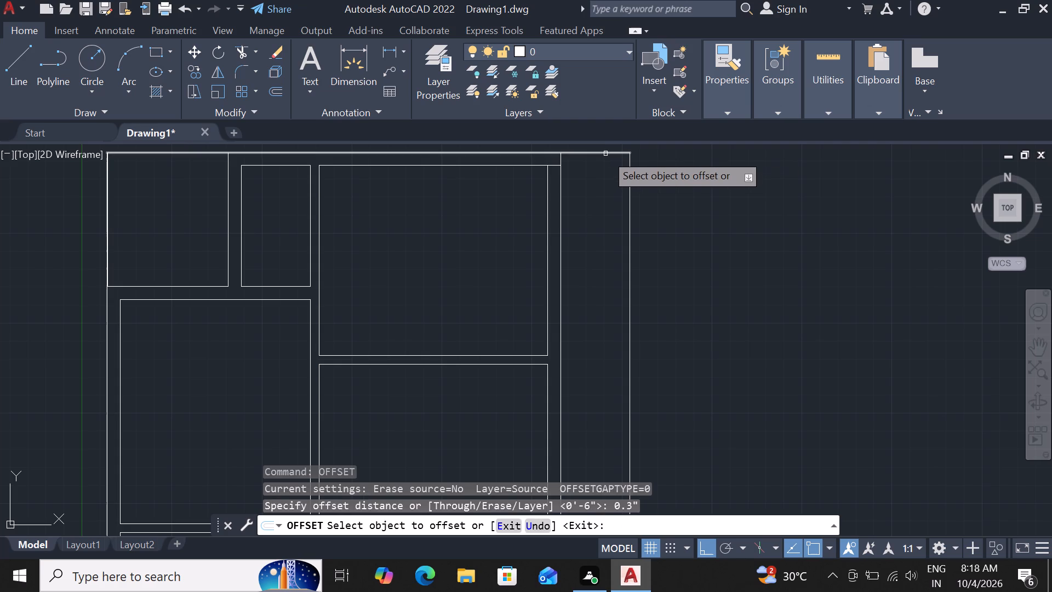
left_click(605, 153)
left_click(603, 169)
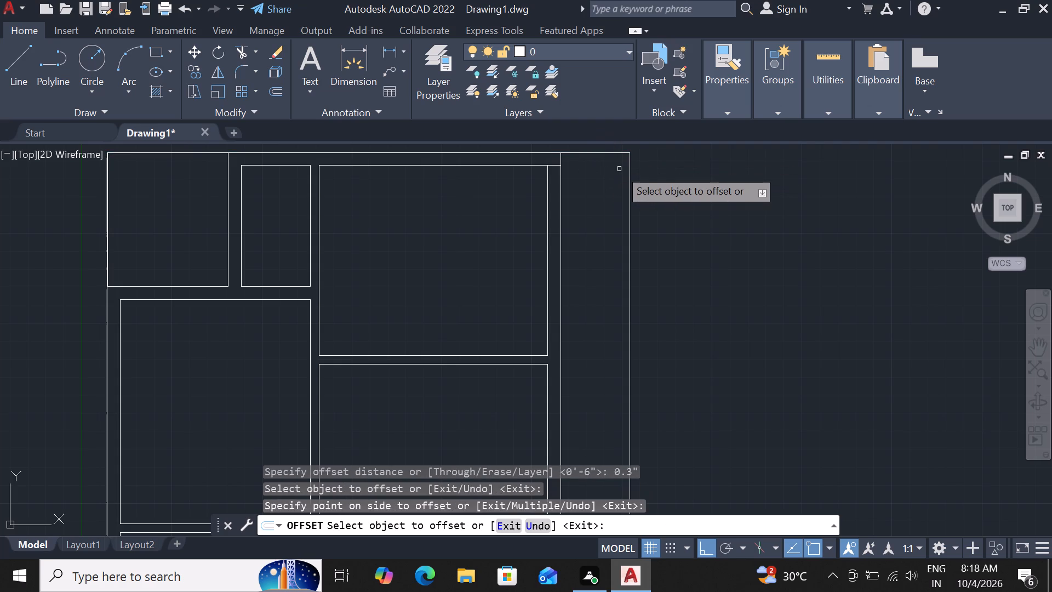
left_click(632, 163)
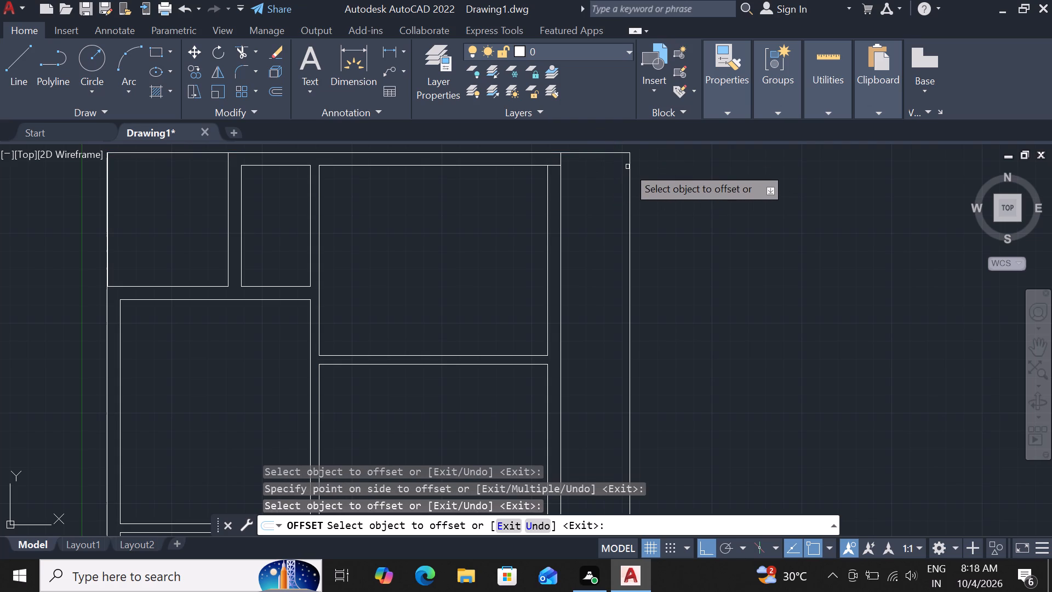
left_click(630, 165)
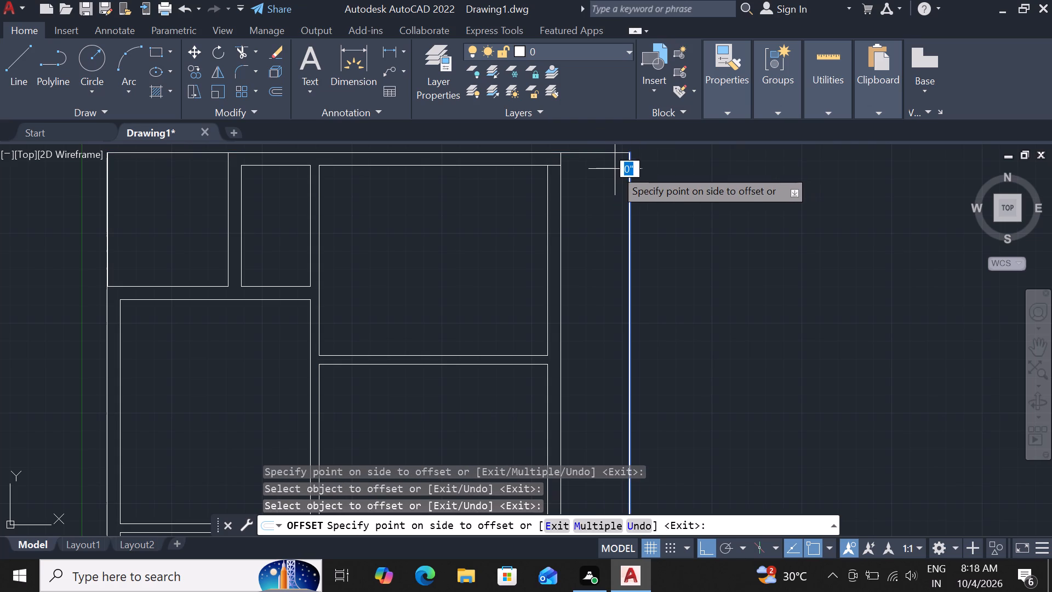
left_click(615, 169)
scroll(636, 186, "up", 4)
scroll(564, 212, "down", 3)
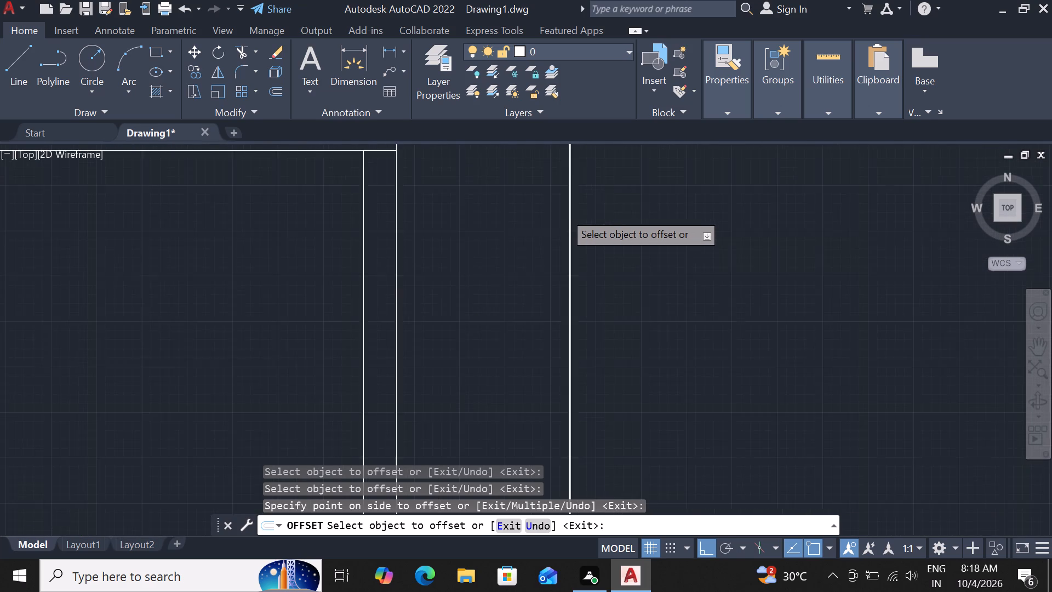
scroll(563, 212, "down", 2)
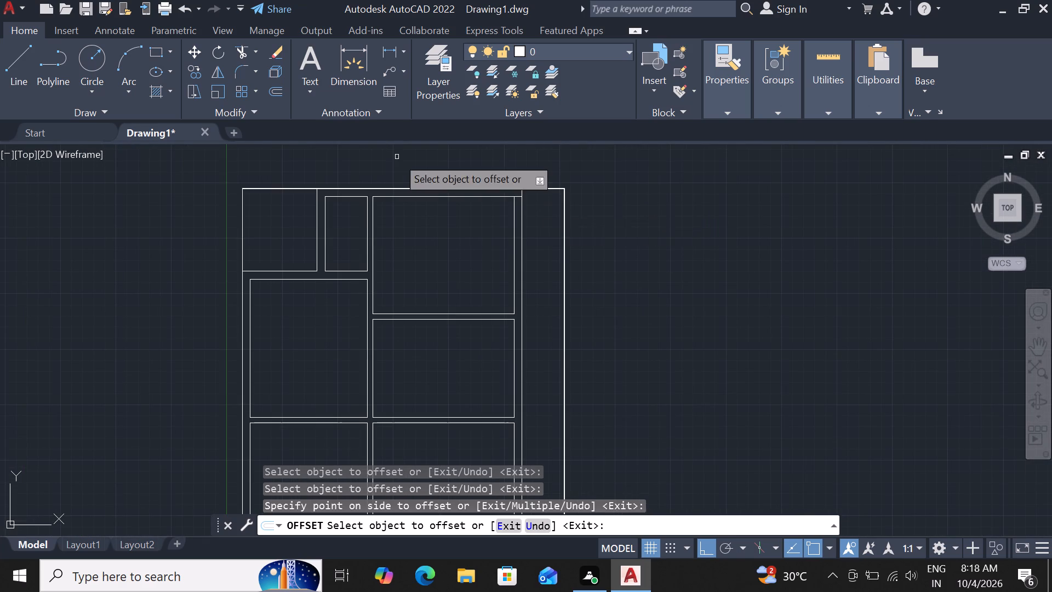
scroll(390, 175, "up", 3)
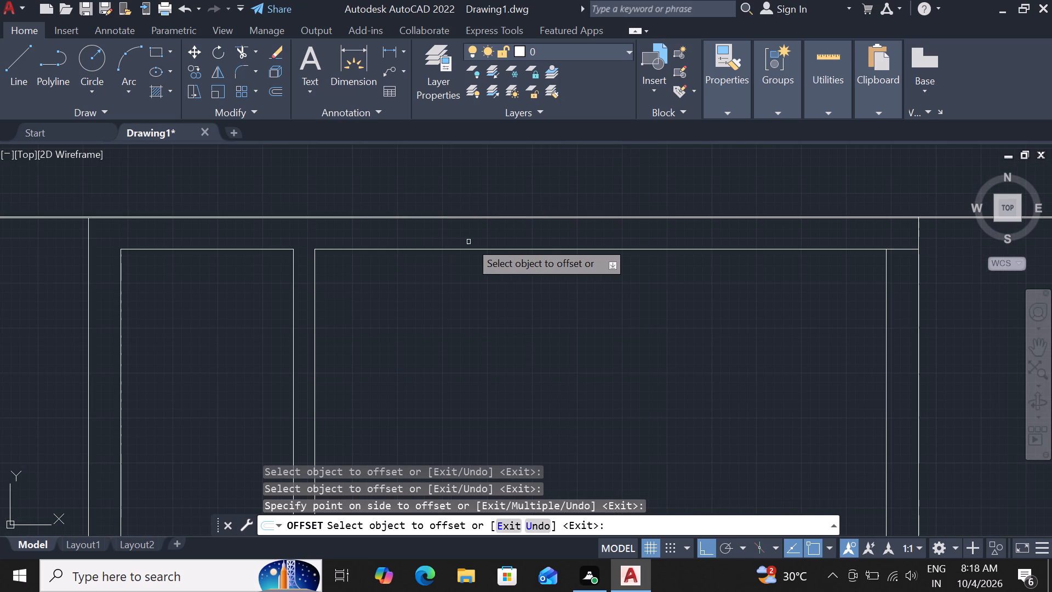
key("Escape")
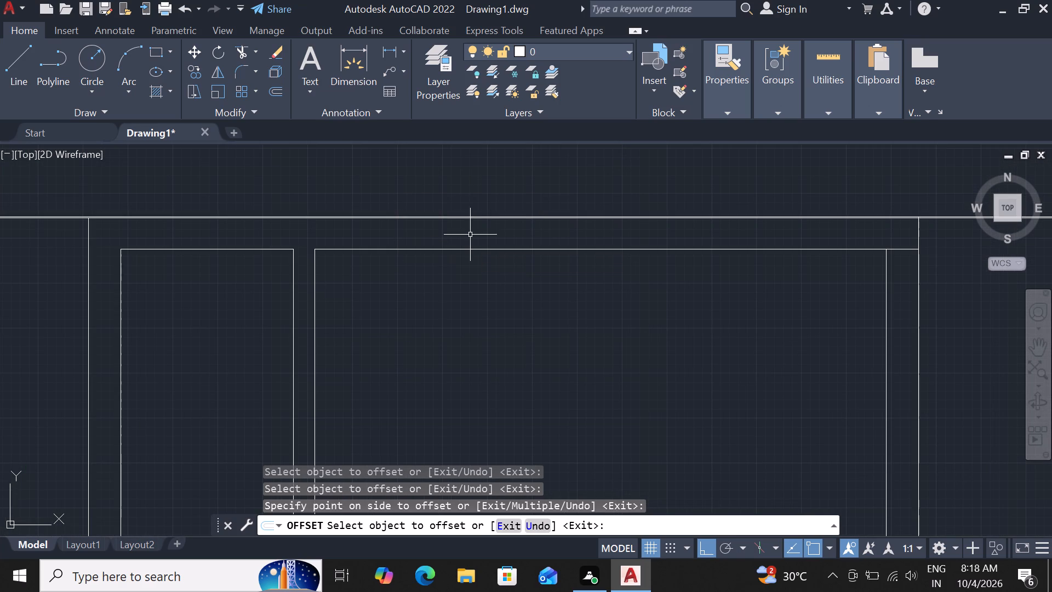
Examine the plan's outer boundary lines and the wall lines around the bottom strip.
scroll(470, 235, "down", 3)
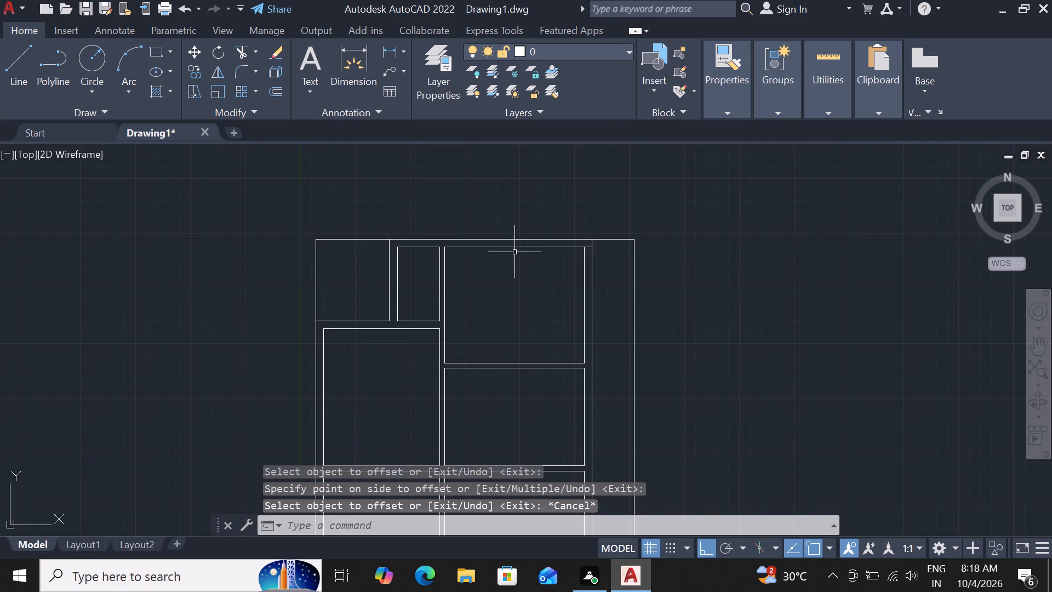
scroll(542, 277, "down", 1)
scroll(559, 259, "up", 2)
scroll(565, 247, "down", 2)
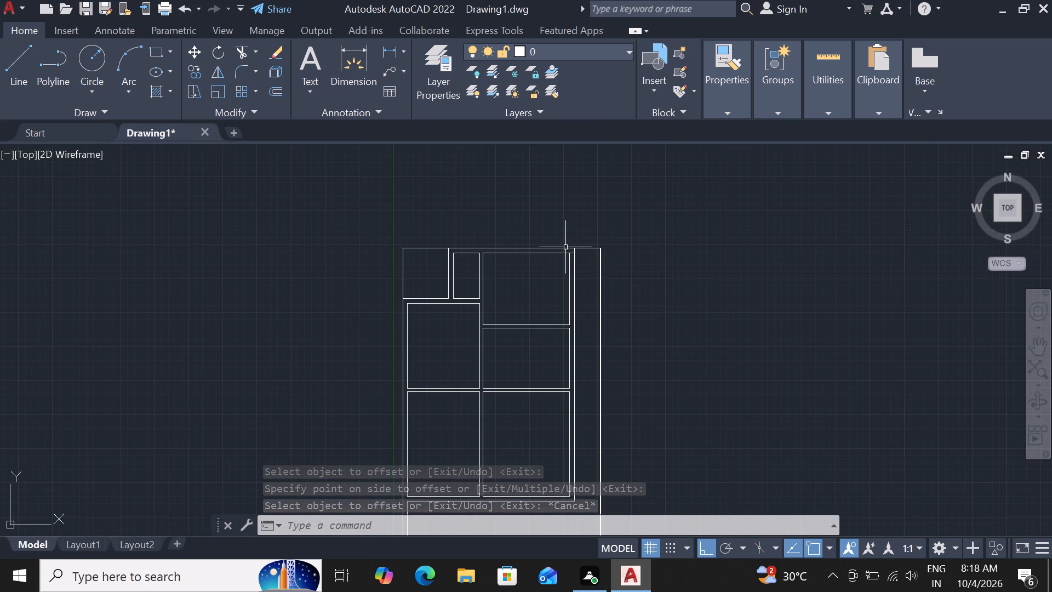
scroll(585, 274, "down", 2)
scroll(580, 370, "up", 4)
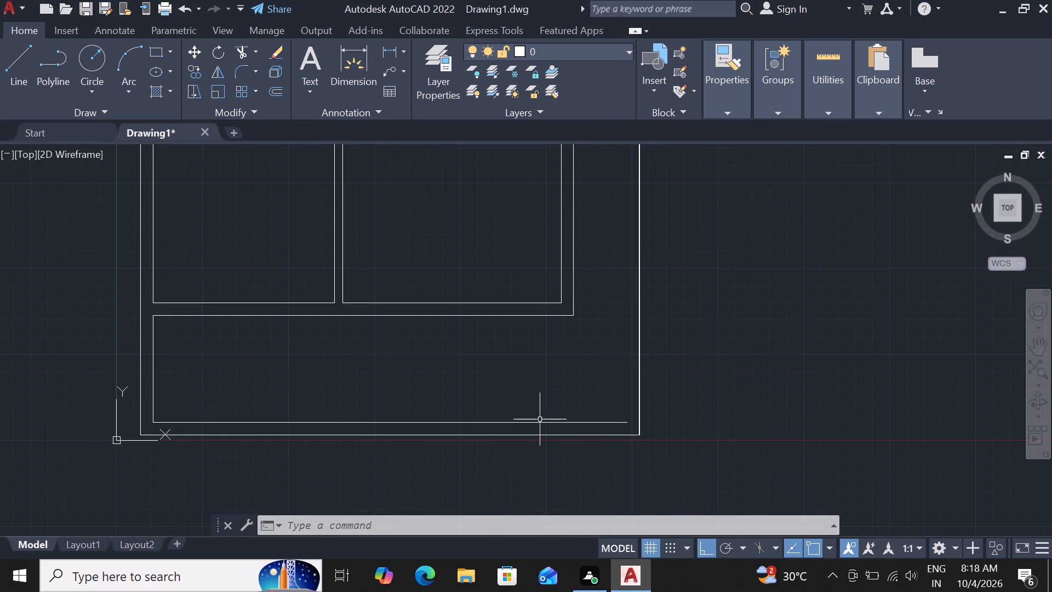
scroll(507, 420, "up", 1)
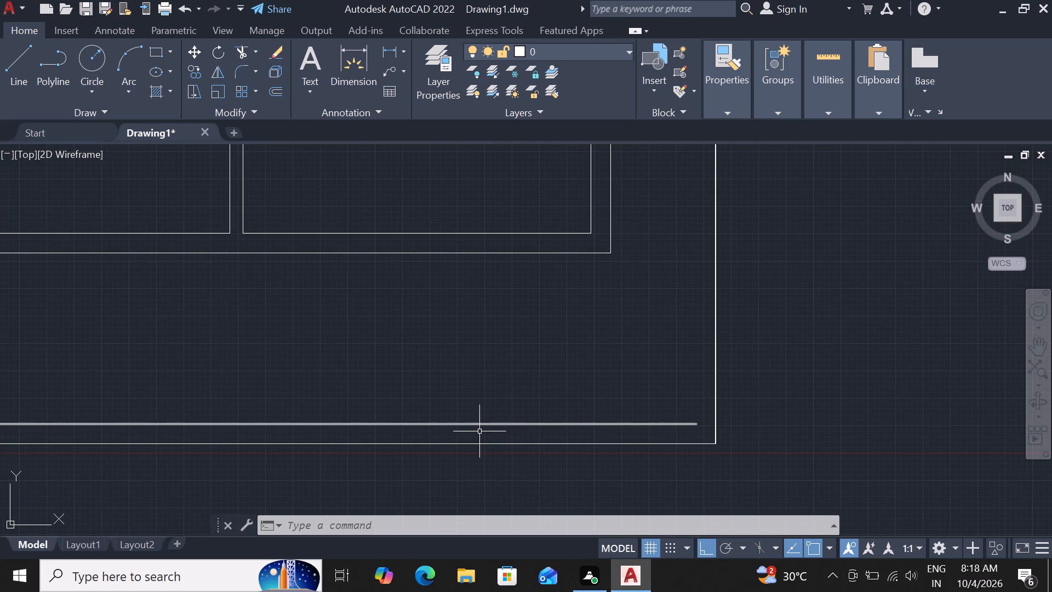
scroll(482, 407, "down", 1)
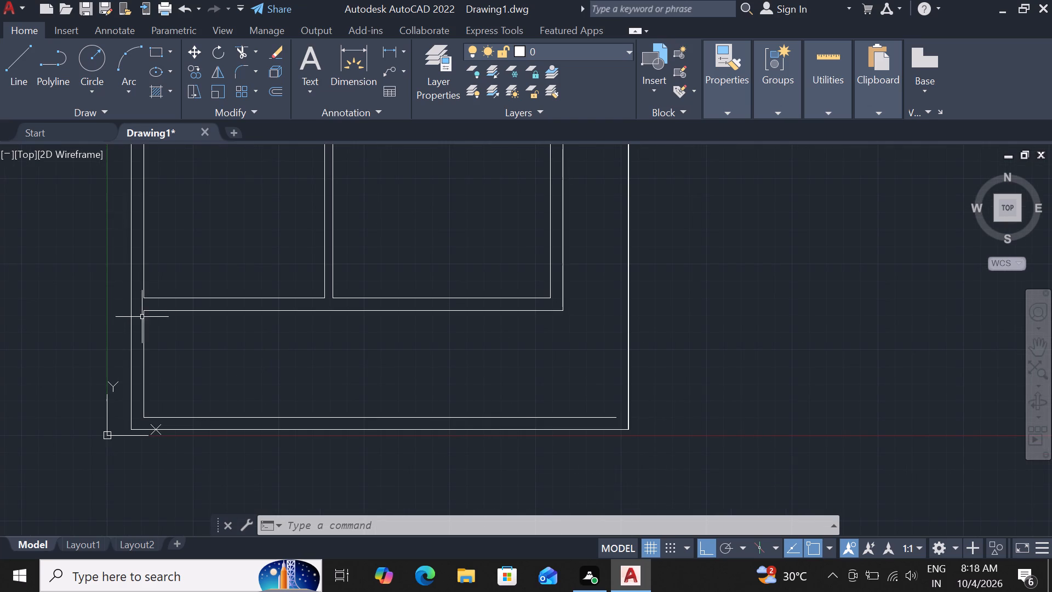
scroll(254, 335, "down", 1)
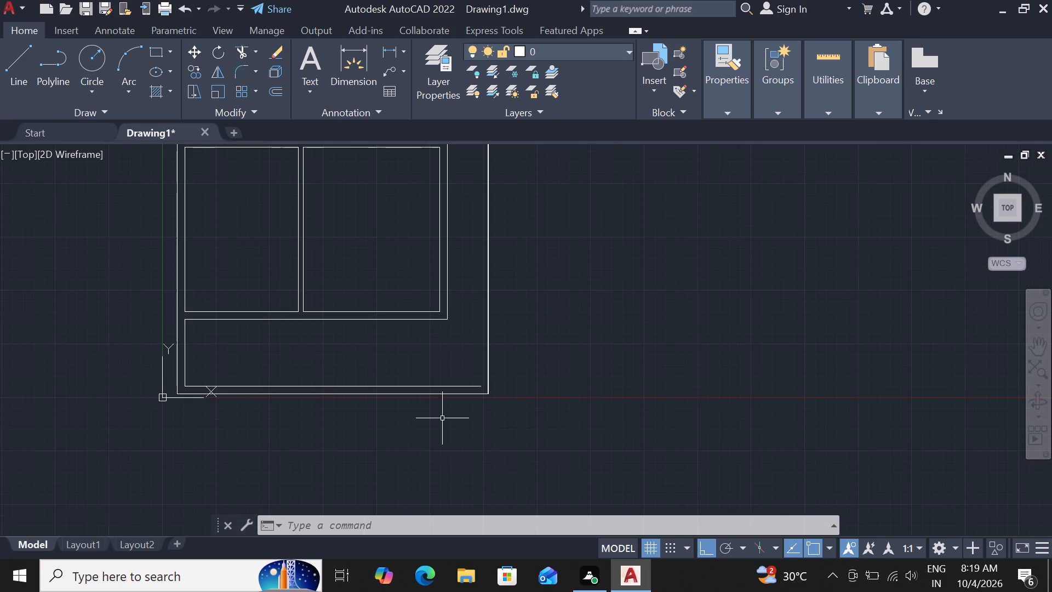
scroll(468, 391, "up", 1)
scroll(421, 365, "up", 1)
scroll(421, 365, "down", 3)
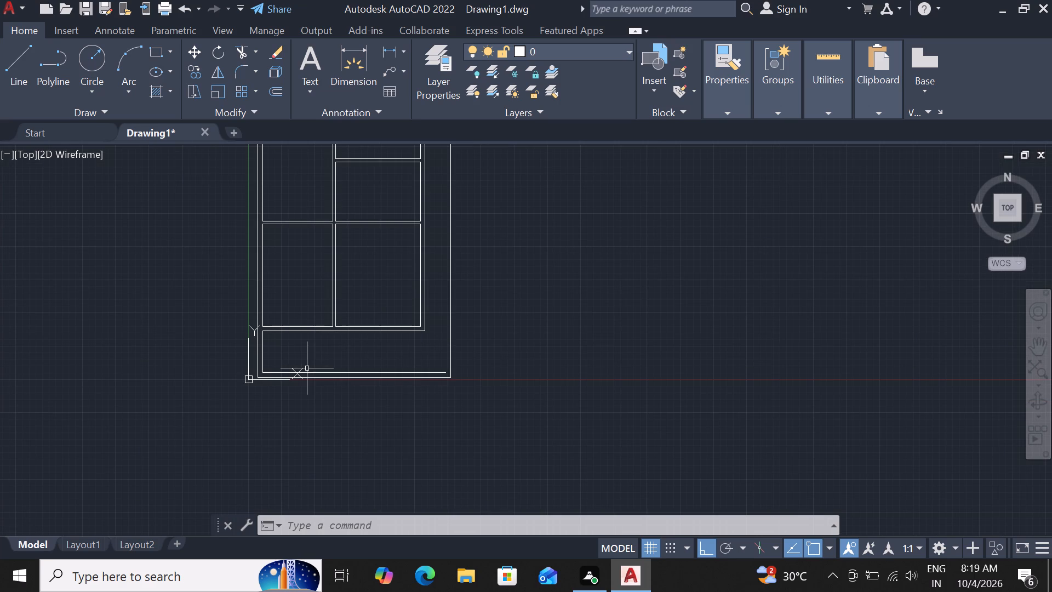
Draw a 13'1" by 6'6" rectangle in the bottom strip, starting from the strip's upper-left inner corner.
type("rec")
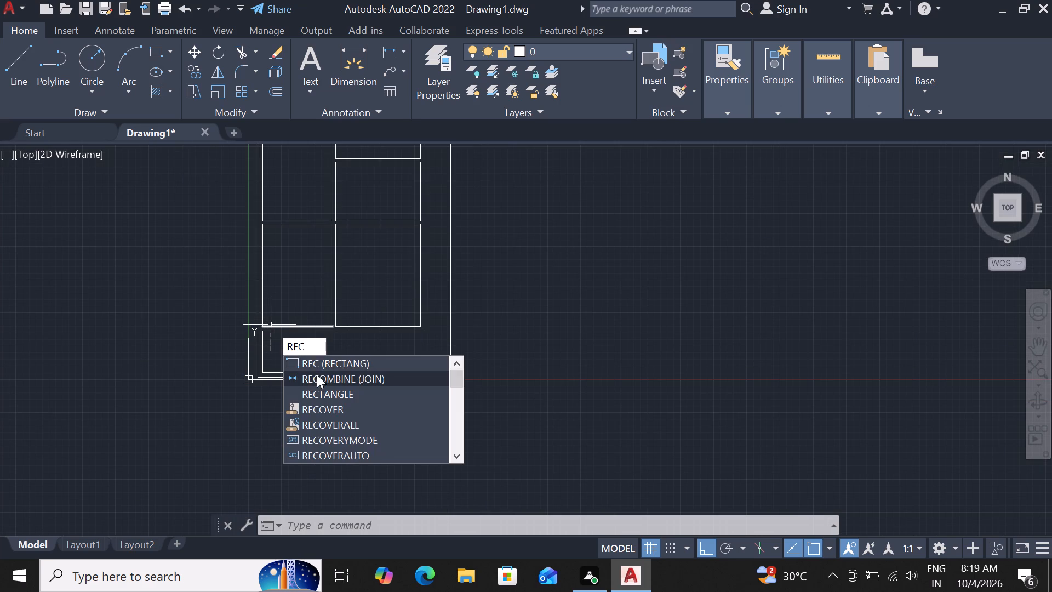
left_click(334, 364)
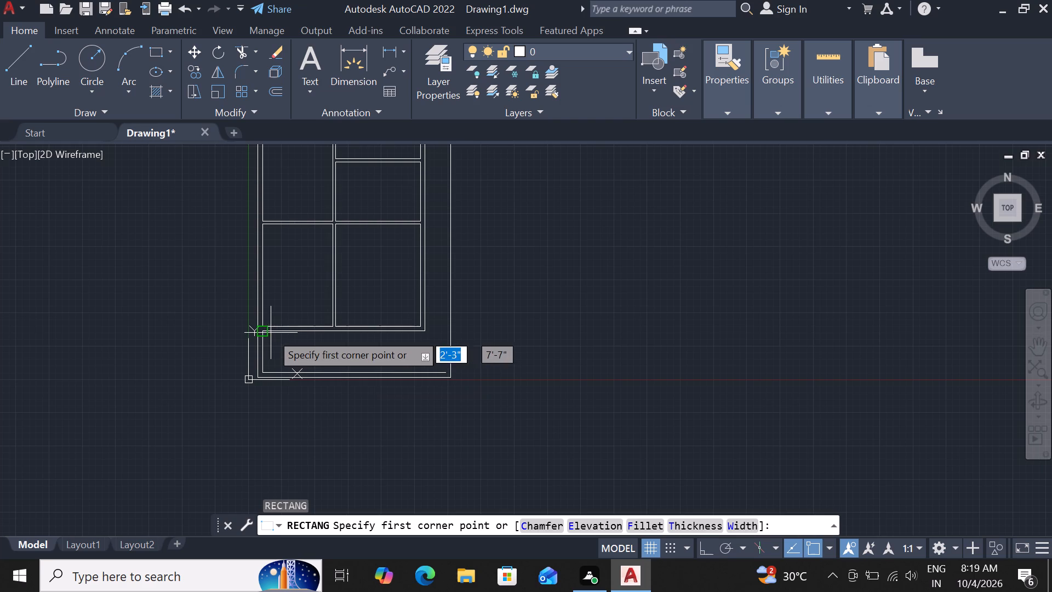
left_click(261, 332)
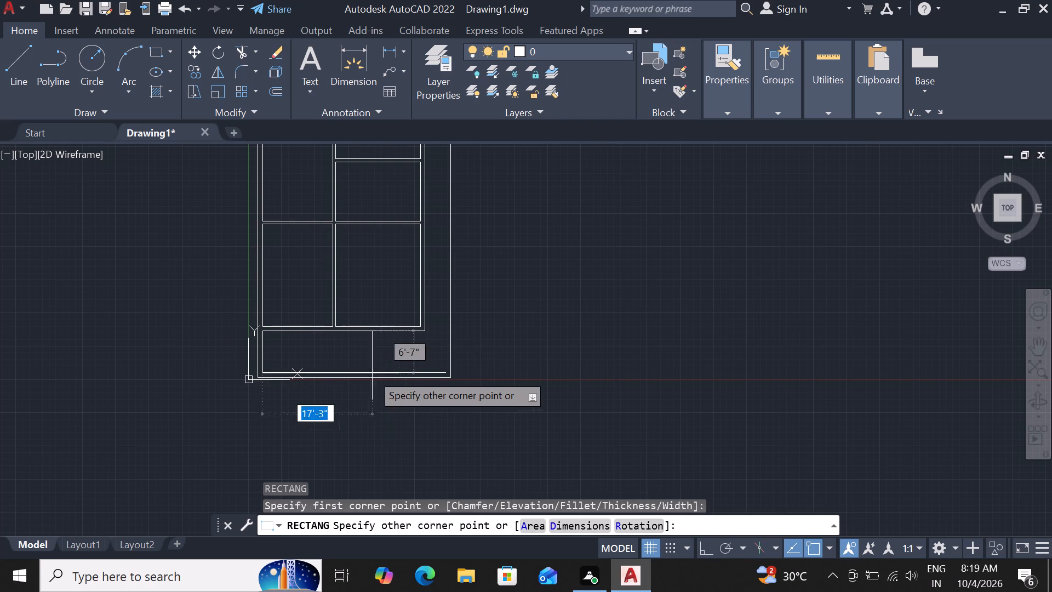
type("d 13")
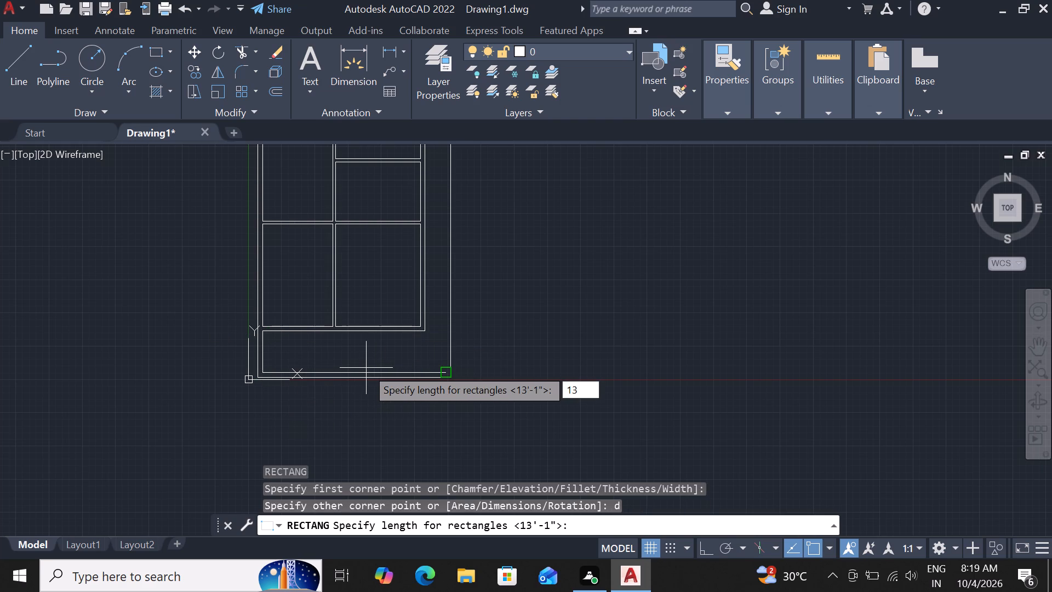
key("apostrophe")
key("1")
key("shift+quotedbl")
key("Return")
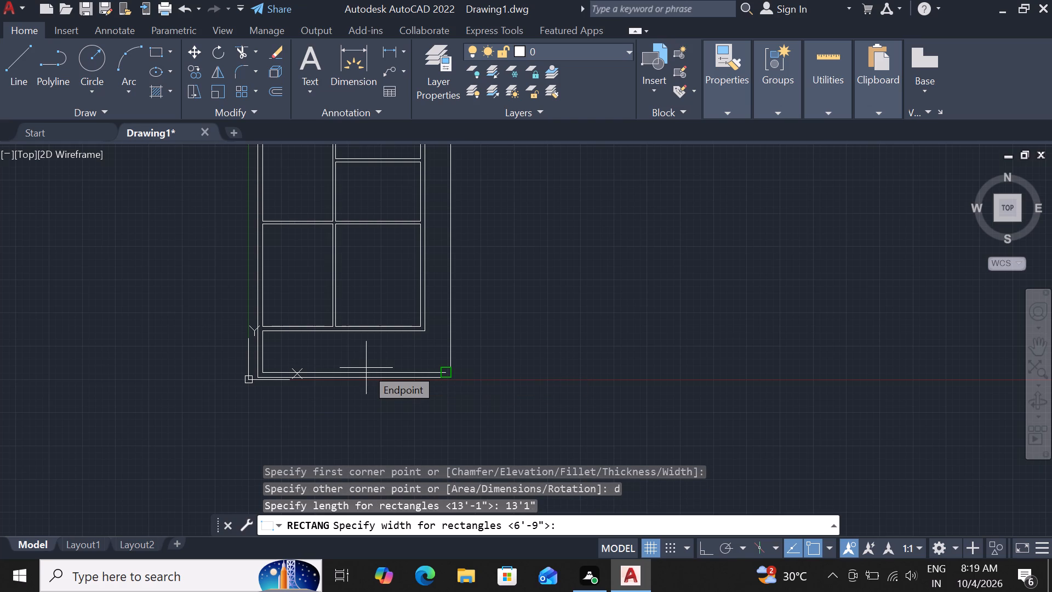
key("6")
key("apostrophe")
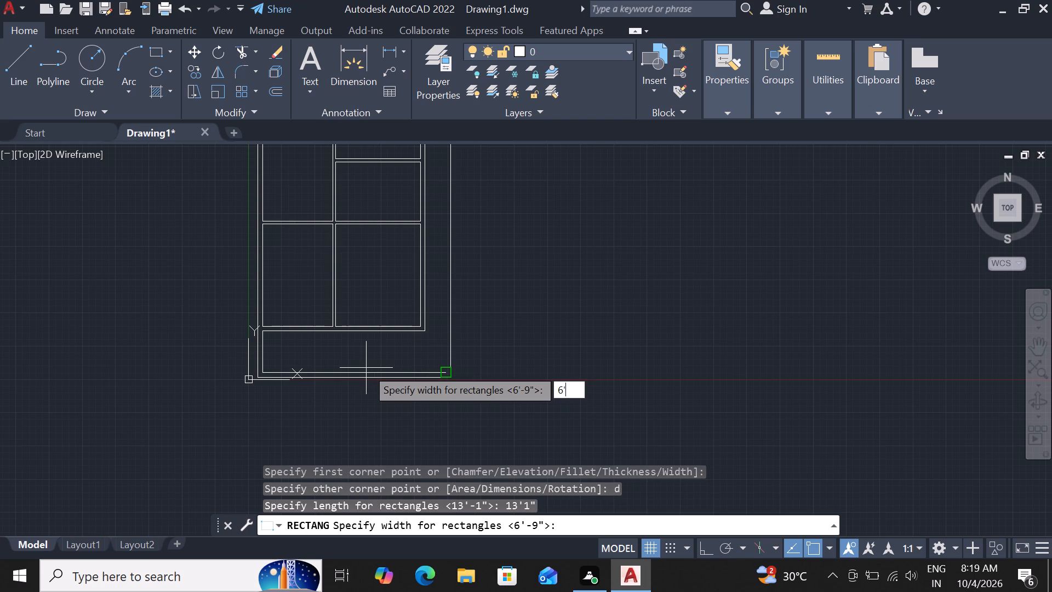
type("6\"")
key("Return")
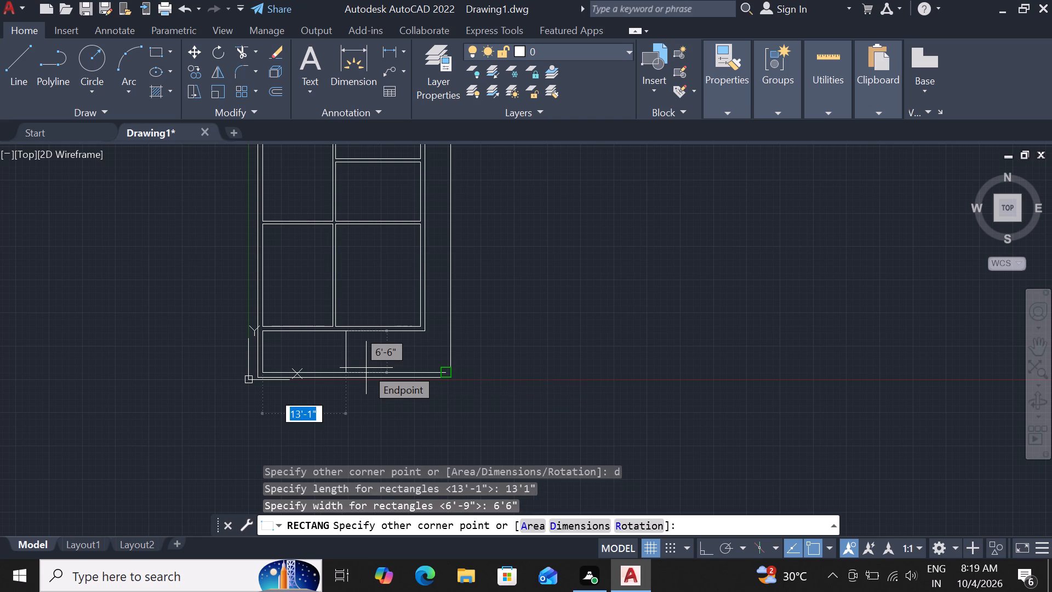
left_click(366, 368)
scroll(327, 384, "up", 3)
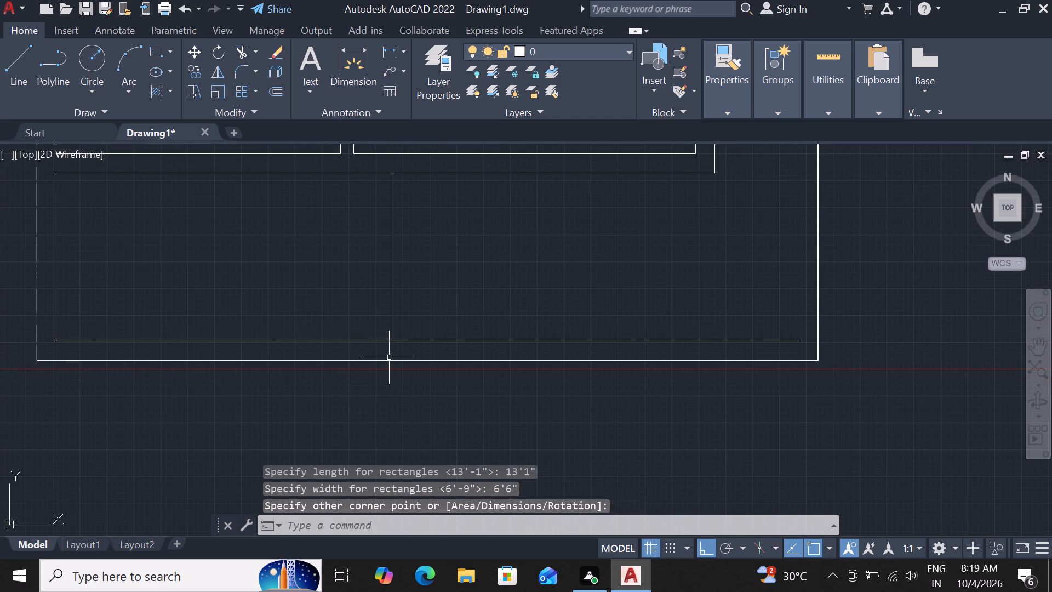
key("Escape")
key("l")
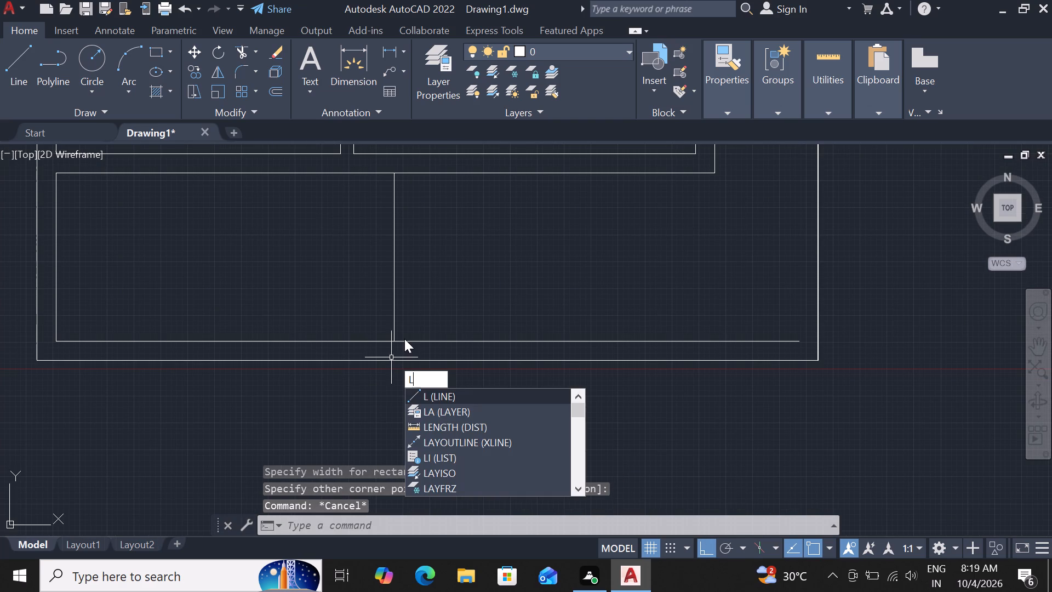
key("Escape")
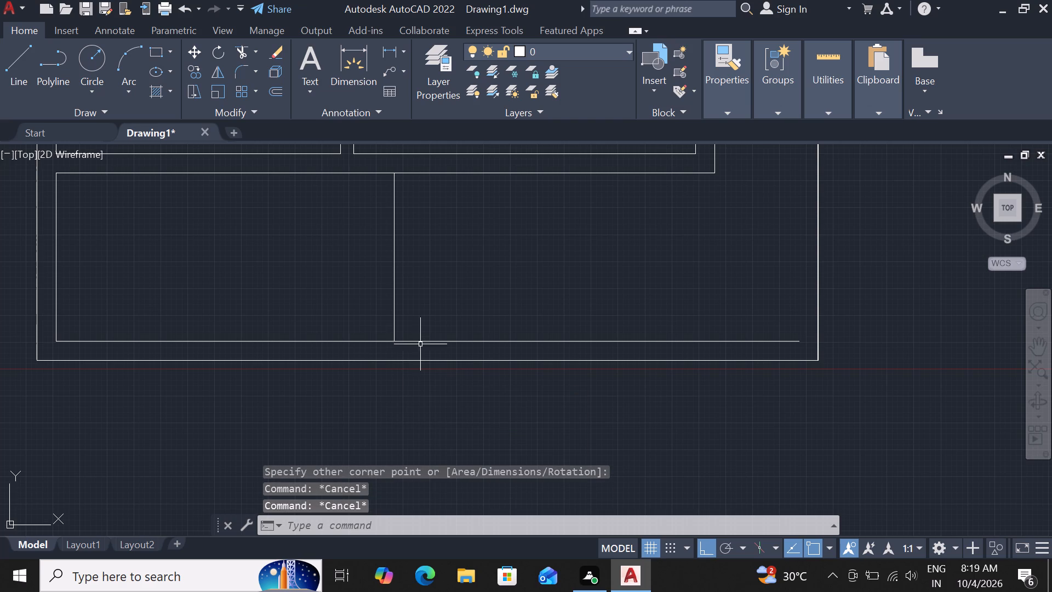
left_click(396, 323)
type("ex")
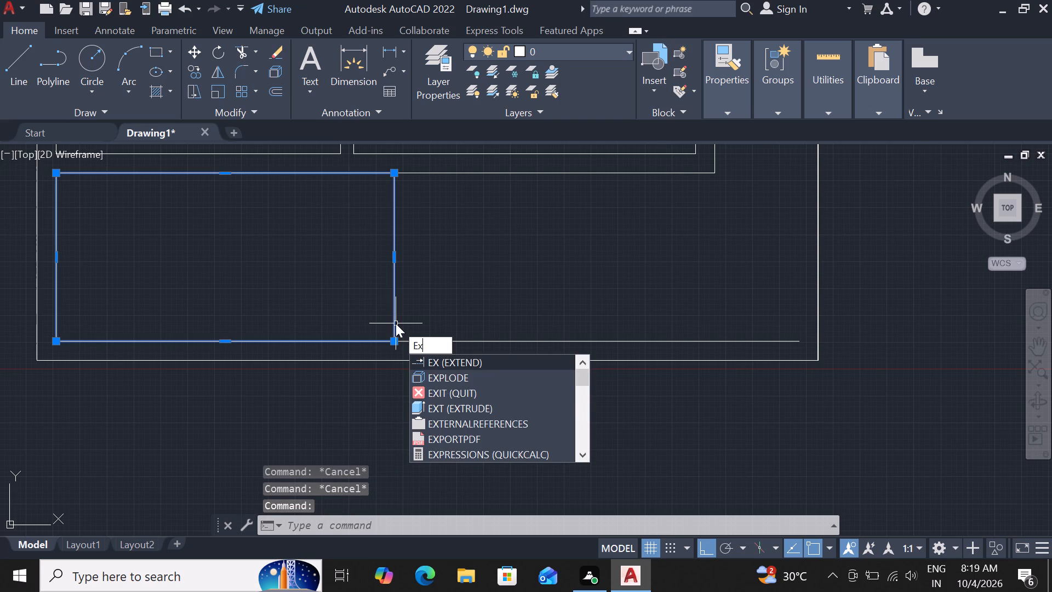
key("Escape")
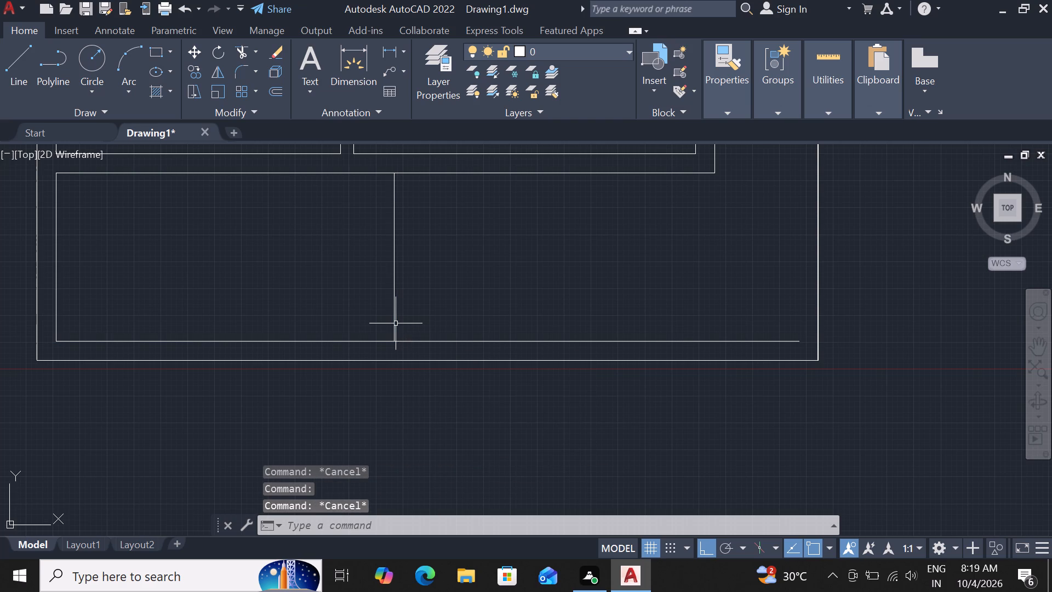
Explode the 13'1" by 6'6" rectangle in the bottom strip into separate lines.
left_click(396, 327)
type("x")
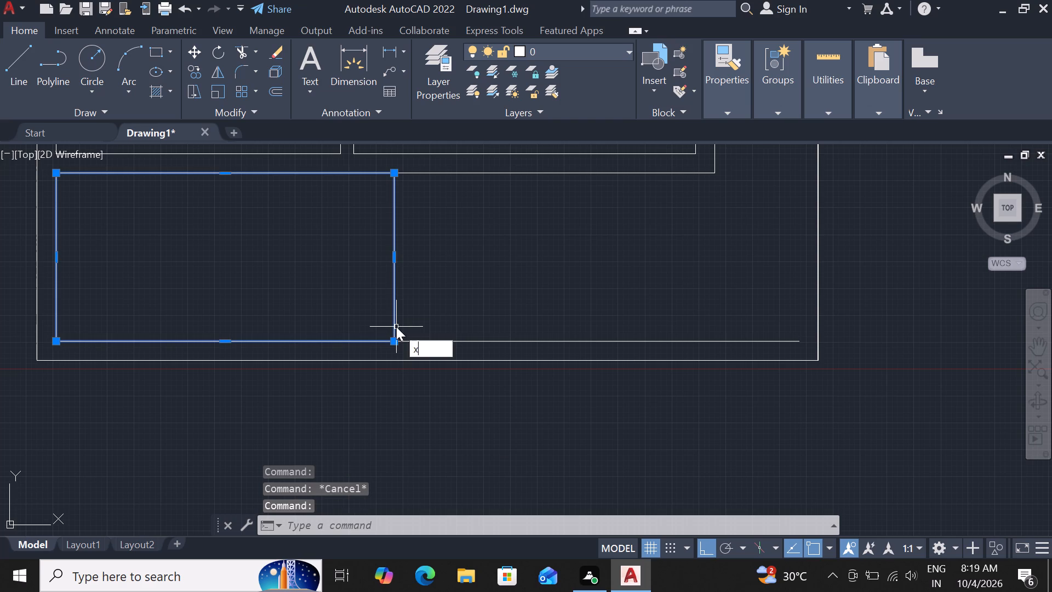
key("space")
key("space")
key("Escape")
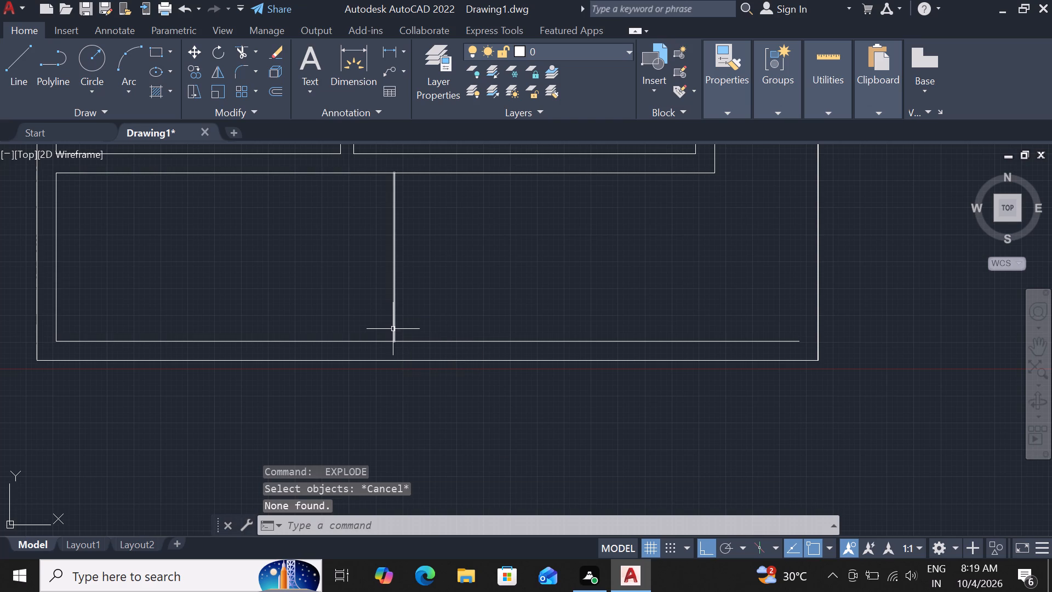
Extend the exploded rectangle's right side line down to the bottom outer wall line.
type("ex")
key("space")
key("space")
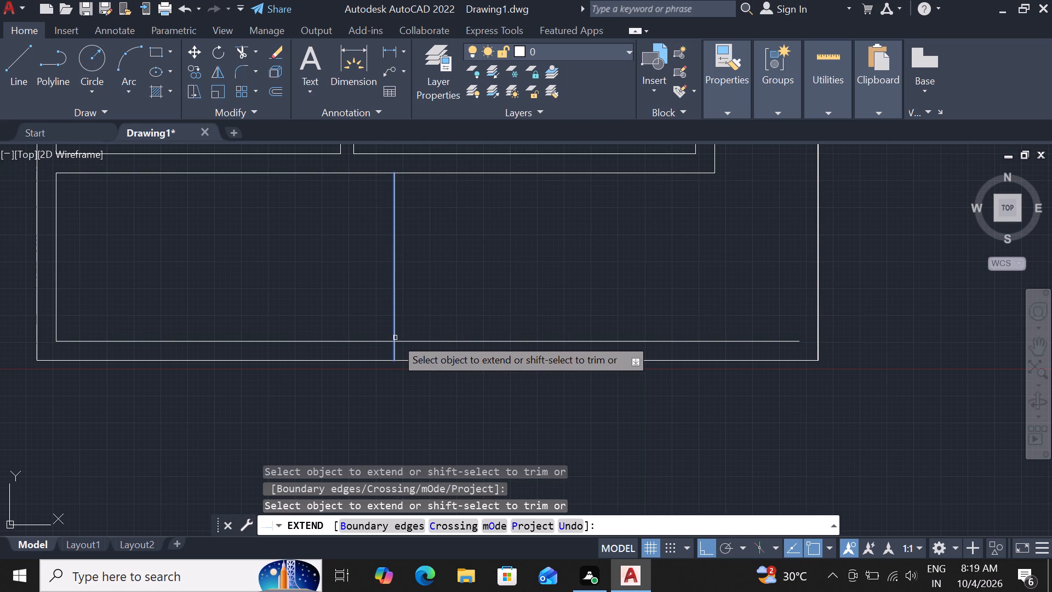
left_click(395, 338)
key("Escape")
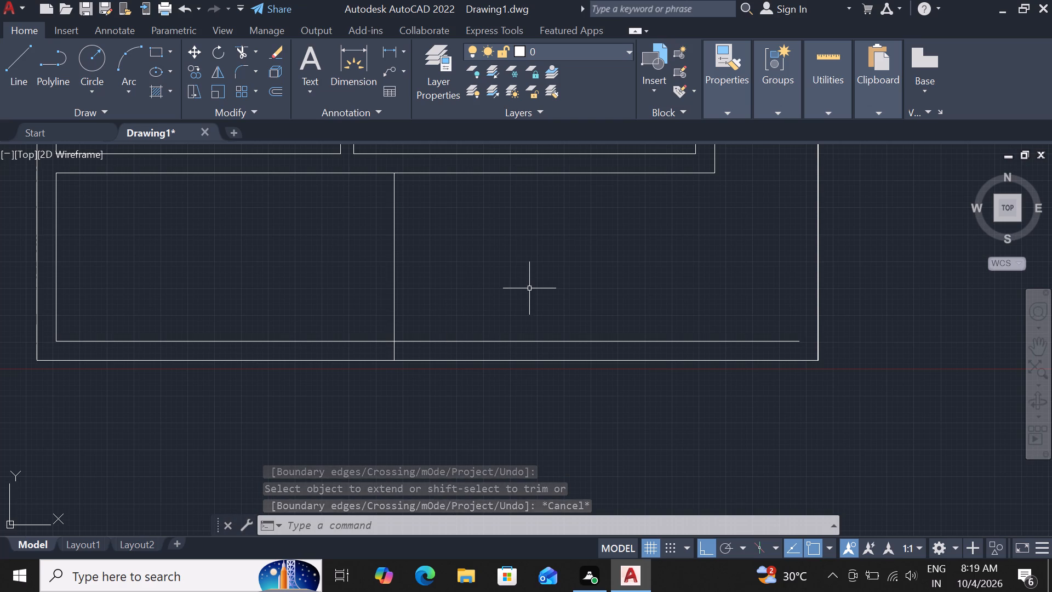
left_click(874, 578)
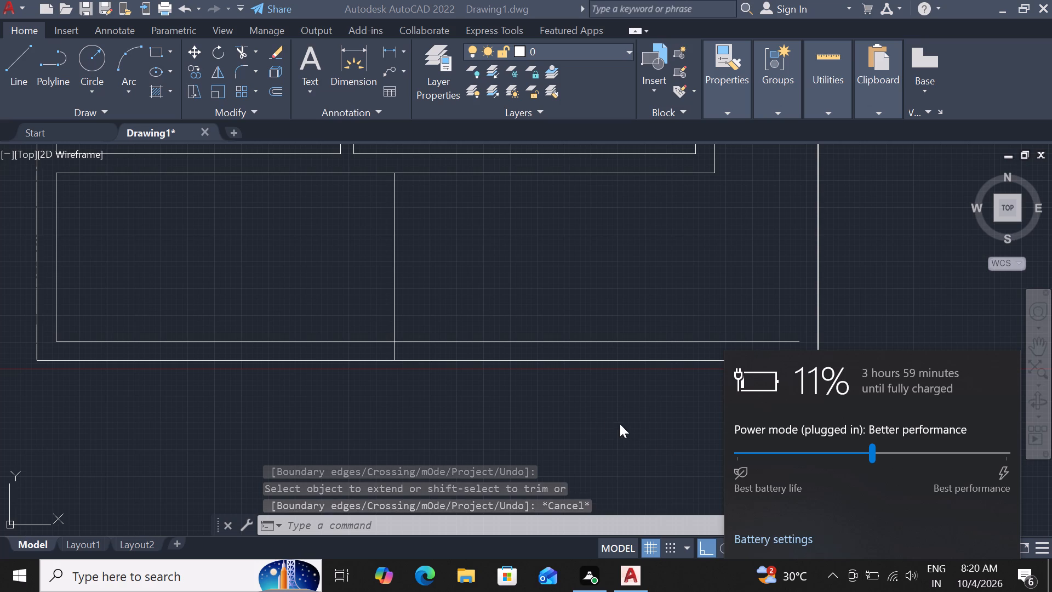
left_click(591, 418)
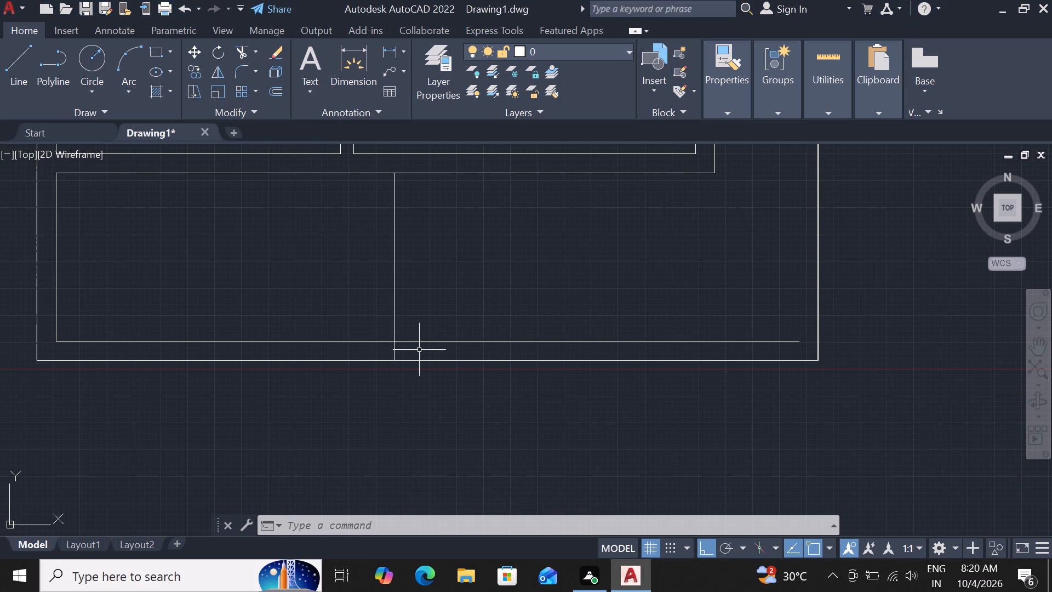
Trim away the bottom wall's inner face line to the right of the bottom strip's new vertical line.
type("tr")
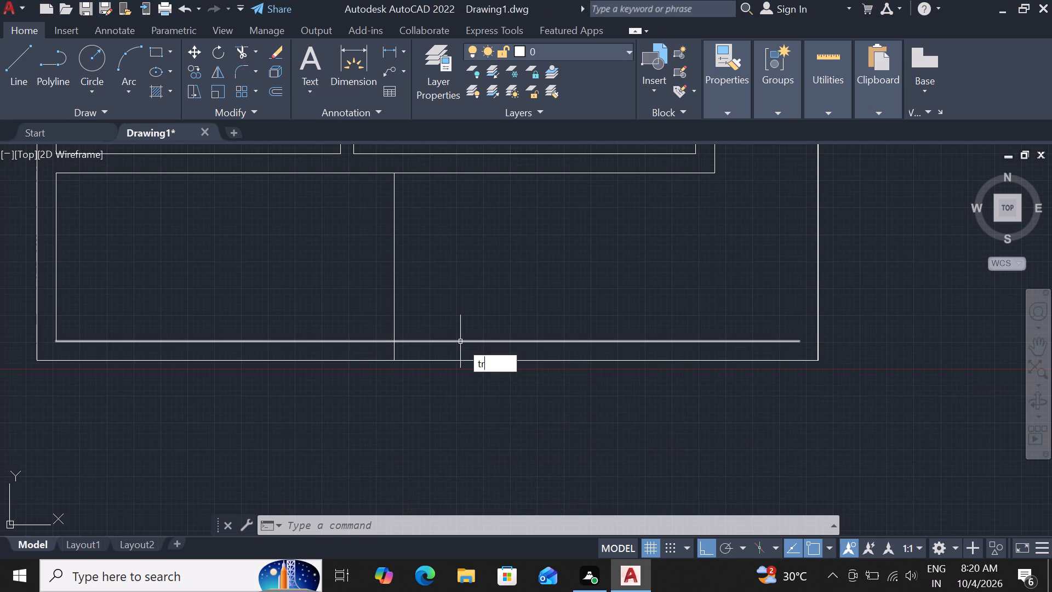
key("space")
key("space")
left_click(460, 341)
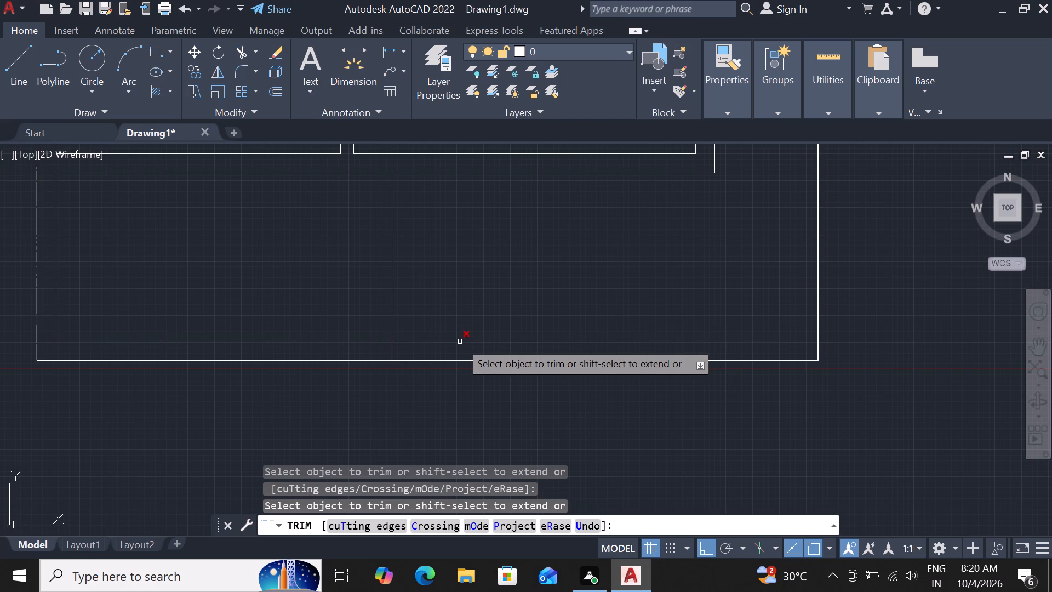
left_click(599, 342)
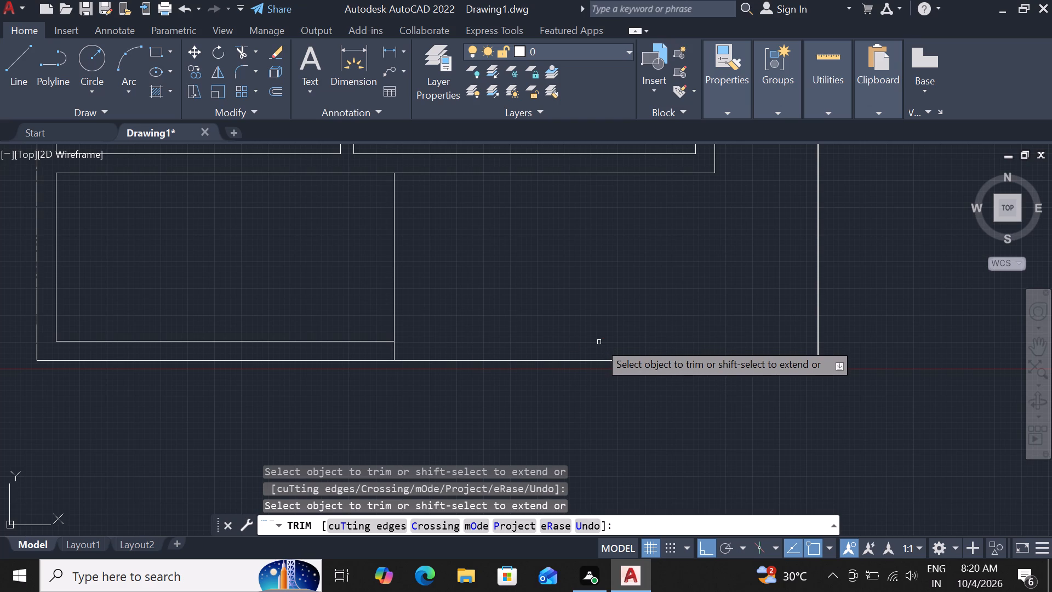
key("Escape")
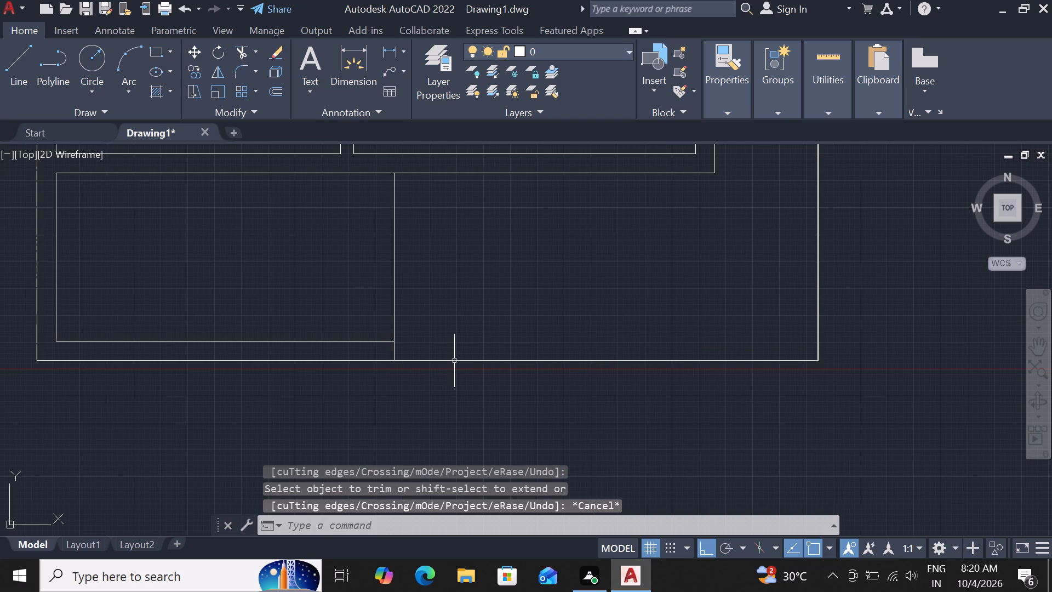
Offset the plan's bottom outer line inward by 0.3".
left_click(455, 360)
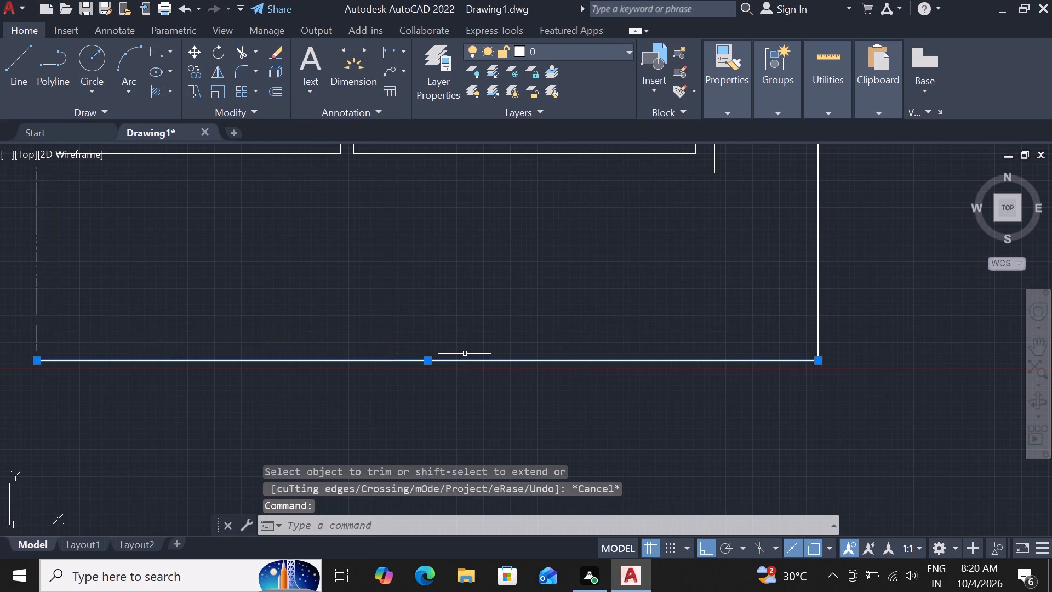
type("of")
key("space")
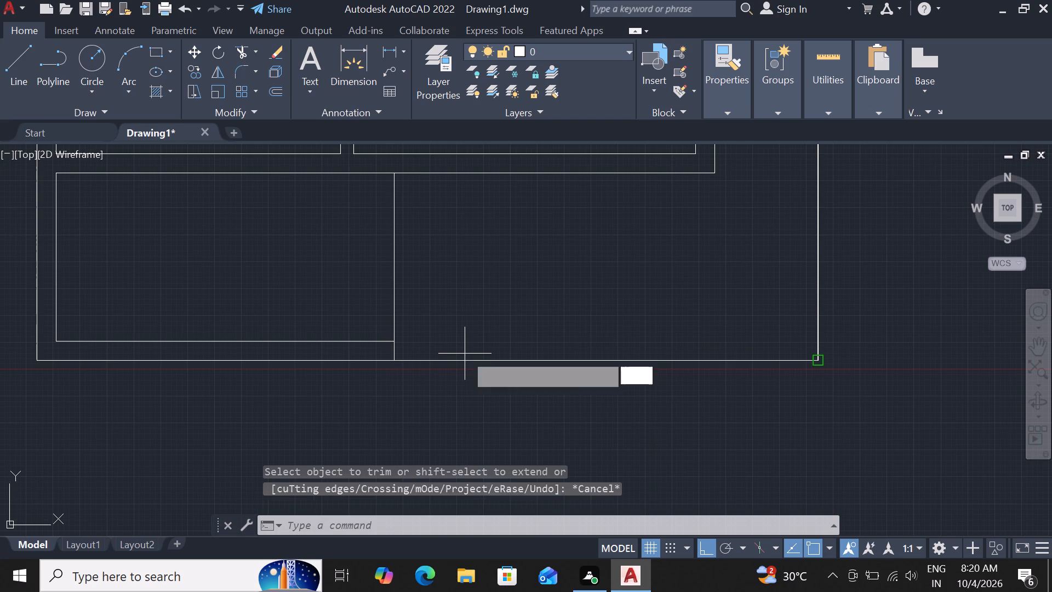
type("0.3\"")
key("Return")
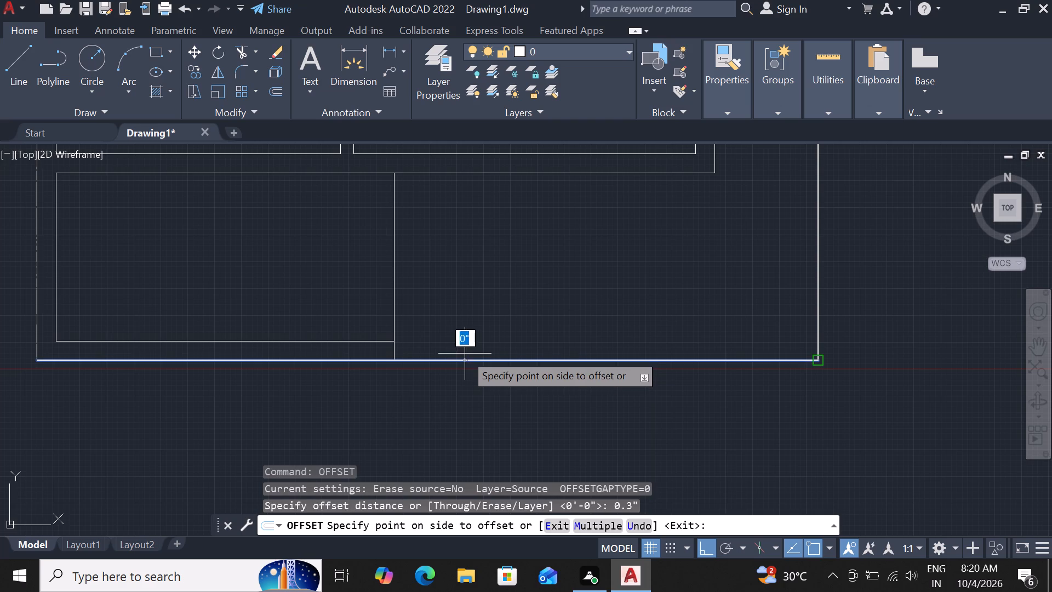
left_click(470, 349)
scroll(466, 362, "up", 4)
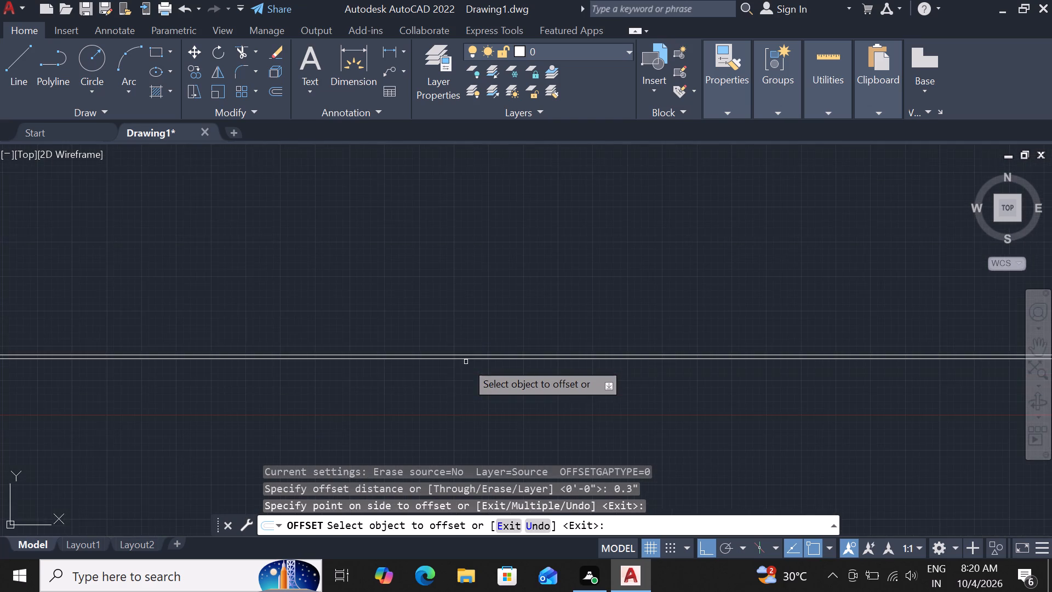
Trim away the 0.3" offset line to the left of the bottom room's extended right side line.
scroll(466, 362, "down", 3)
scroll(275, 360, "up", 1)
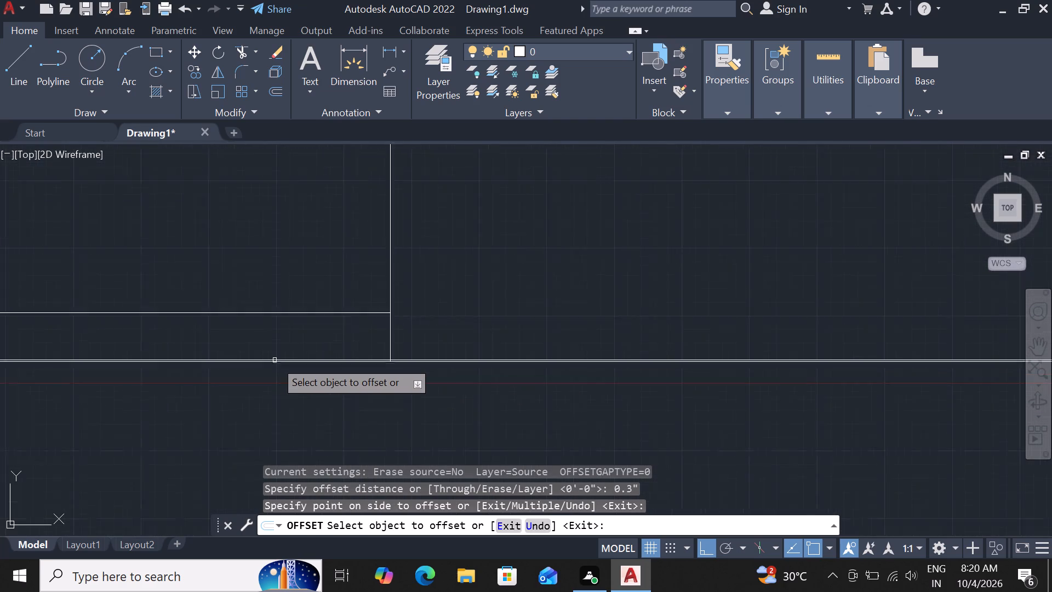
scroll(275, 360, "up", 2)
key("Escape")
key("t")
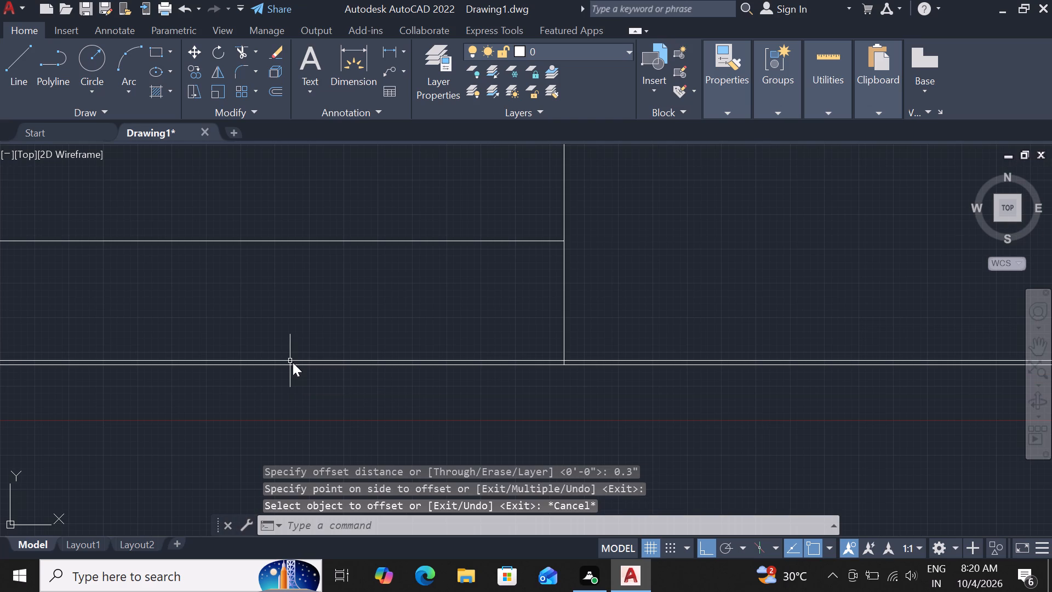
type("r")
key("space")
key("space")
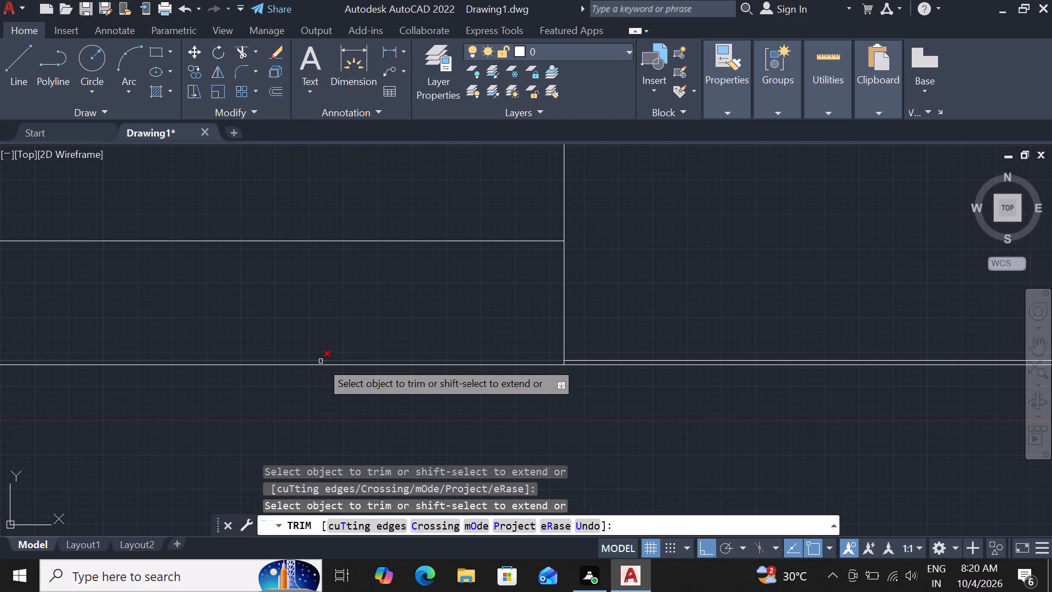
left_click(321, 361)
scroll(468, 350, "down", 4)
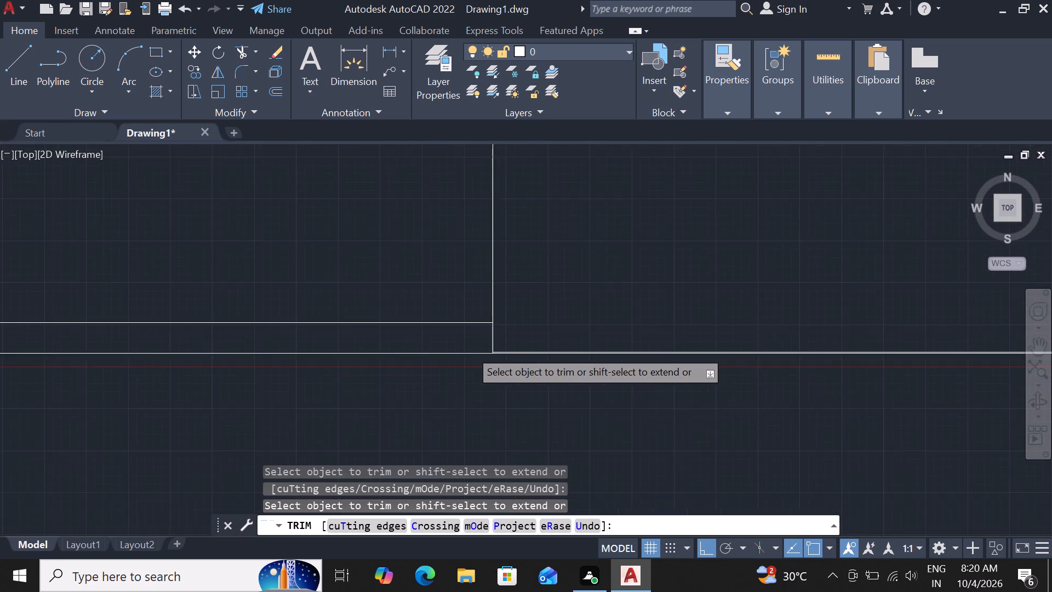
Trim the crossing ends of the two inner 0.3" boundary lines at the plan's bottom-right corner.
scroll(461, 357, "down", 1)
scroll(726, 359, "up", 5)
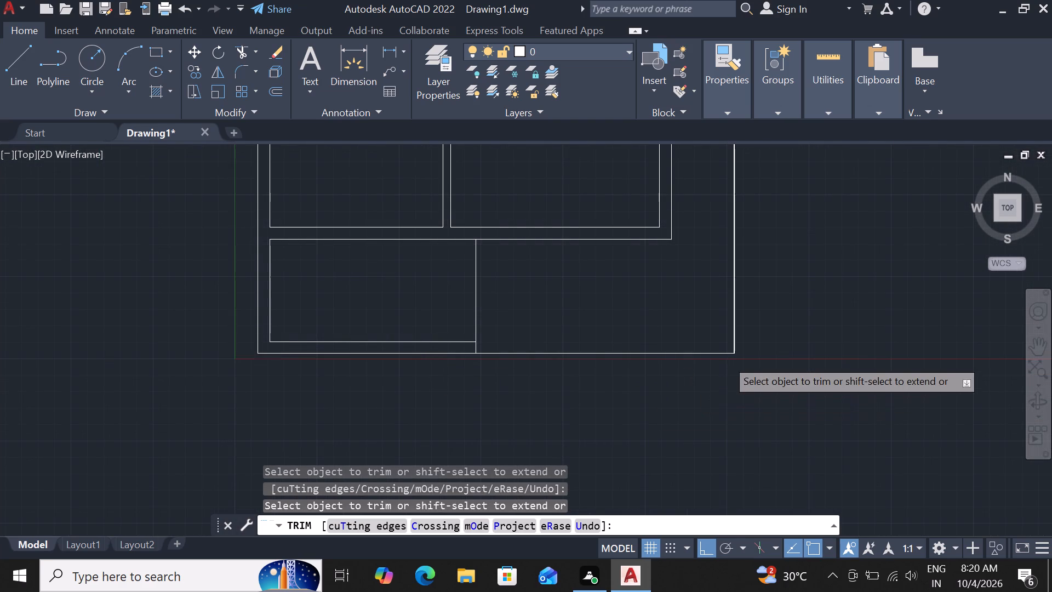
scroll(785, 336, "up", 1)
scroll(768, 291, "up", 6)
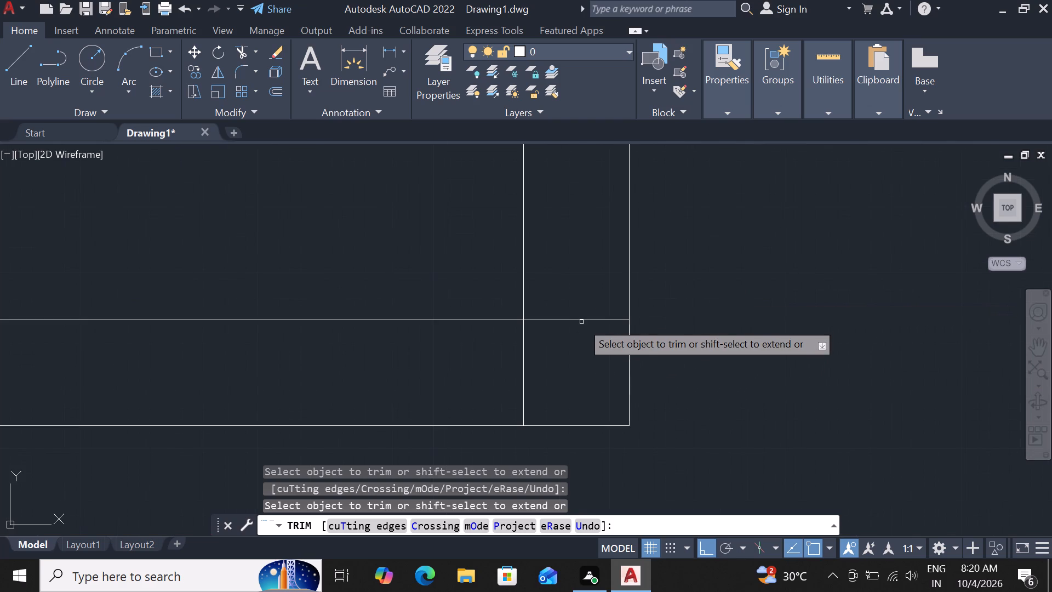
left_click(584, 319)
left_click_drag(520, 361, 528, 356)
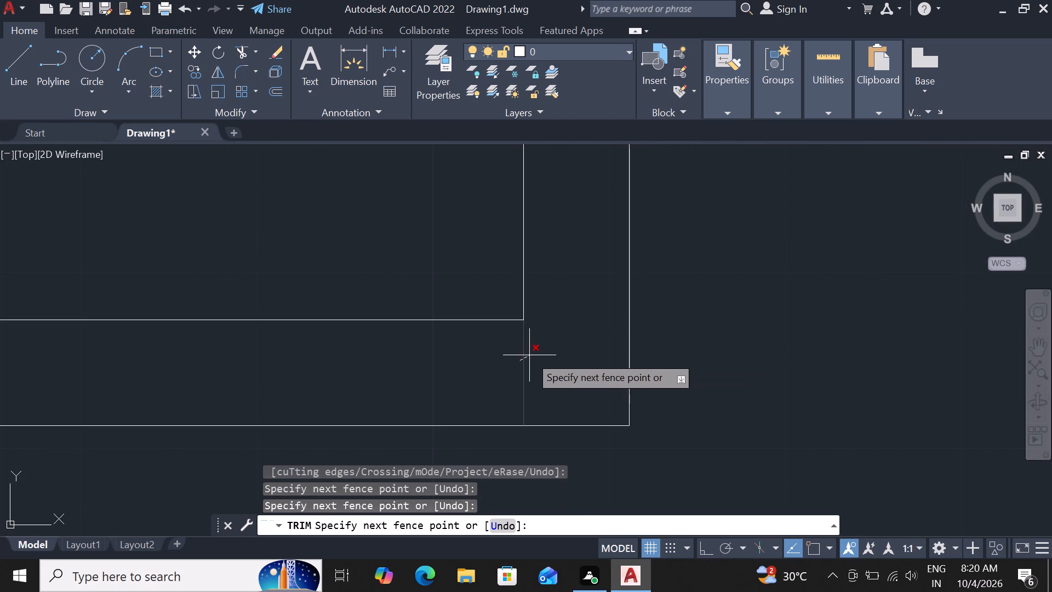
left_click(530, 355)
scroll(531, 355, "down", 12)
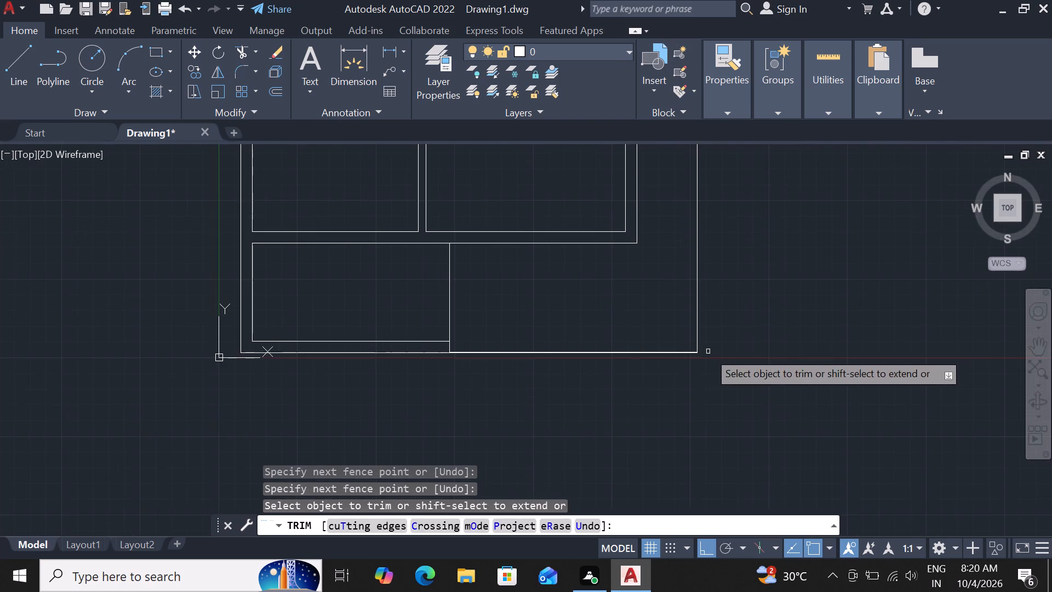
scroll(708, 351, "down", 2)
scroll(619, 341, "up", 4)
scroll(620, 341, "down", 3)
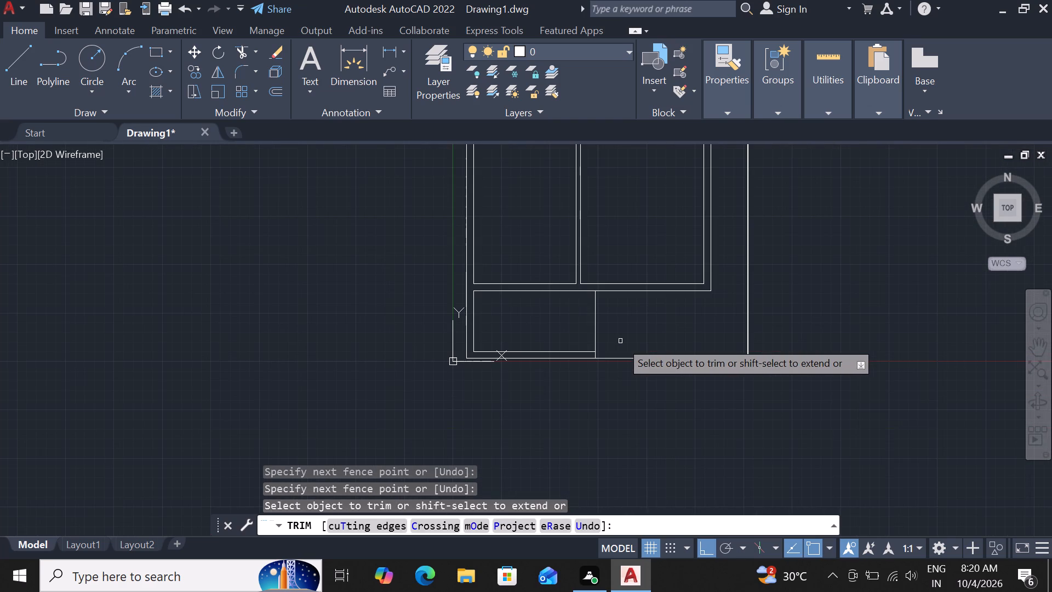
key("Escape")
Offset the bottom room's left side line 3' into the room.
scroll(547, 335, "up", 2)
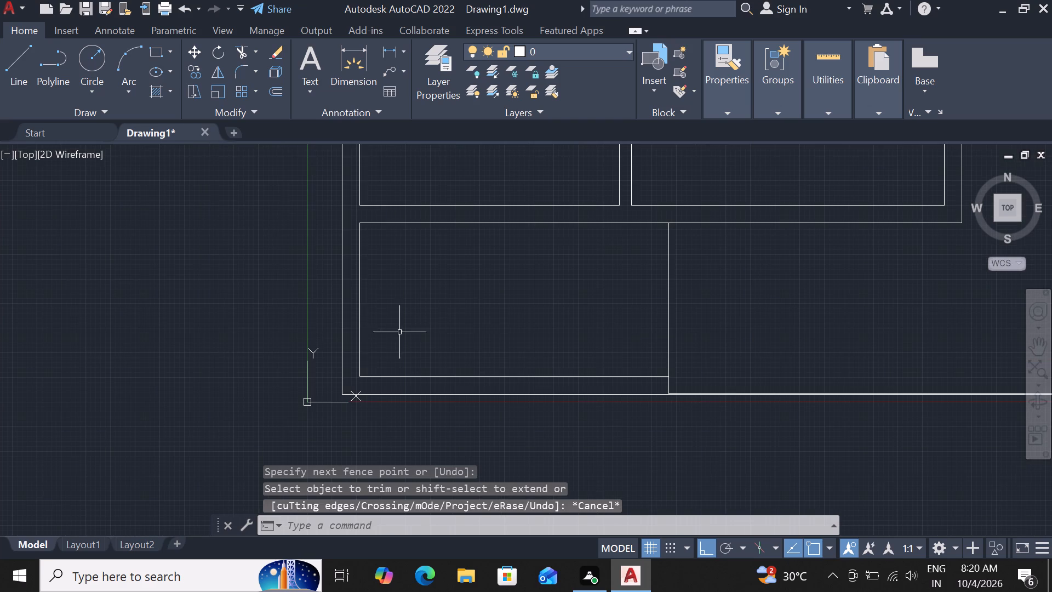
left_click(359, 346)
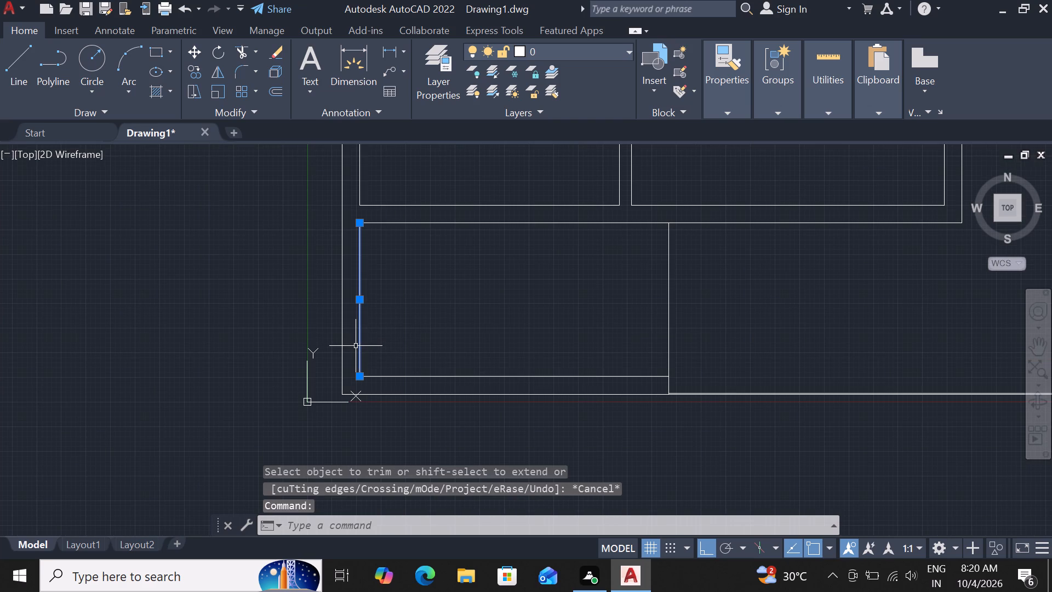
type("of 3'")
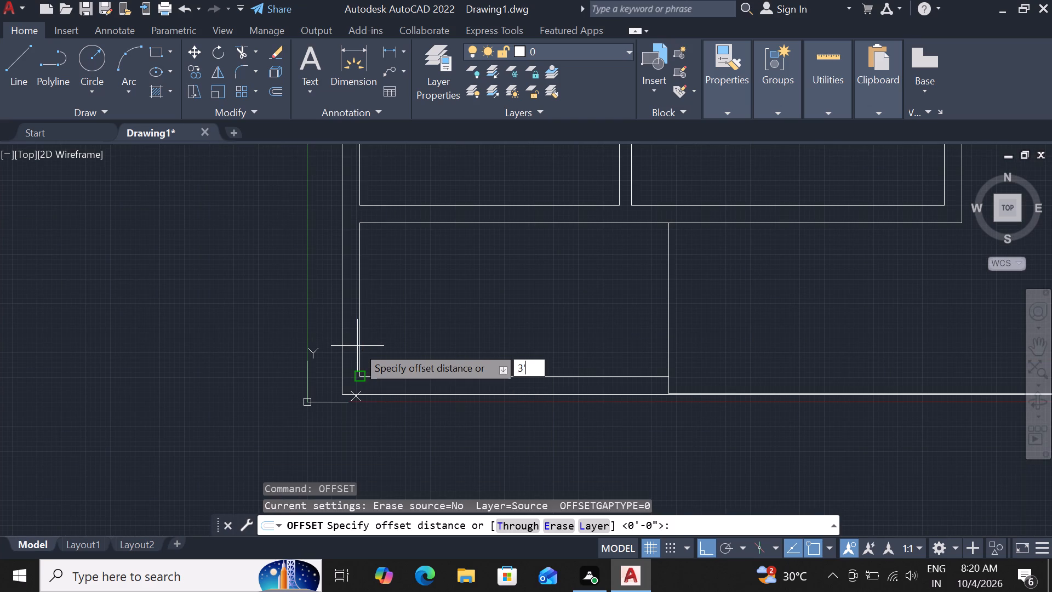
key("Return")
left_click(475, 337)
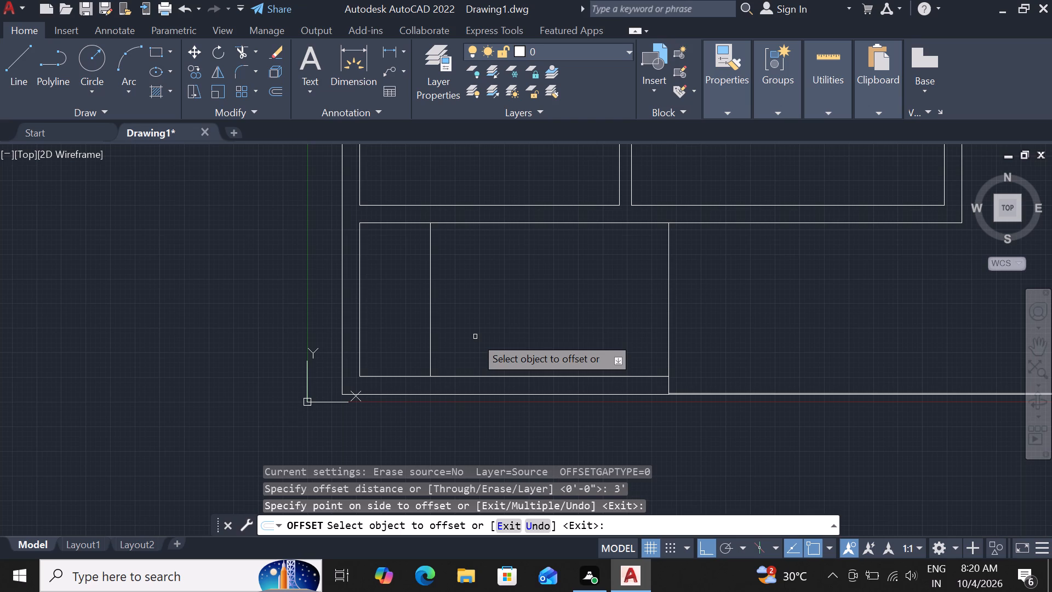
key("Escape")
Offset the bottom room's lower and upper side lines 3' each into the room.
scroll(454, 339, "up", 2)
scroll(454, 339, "down", 1)
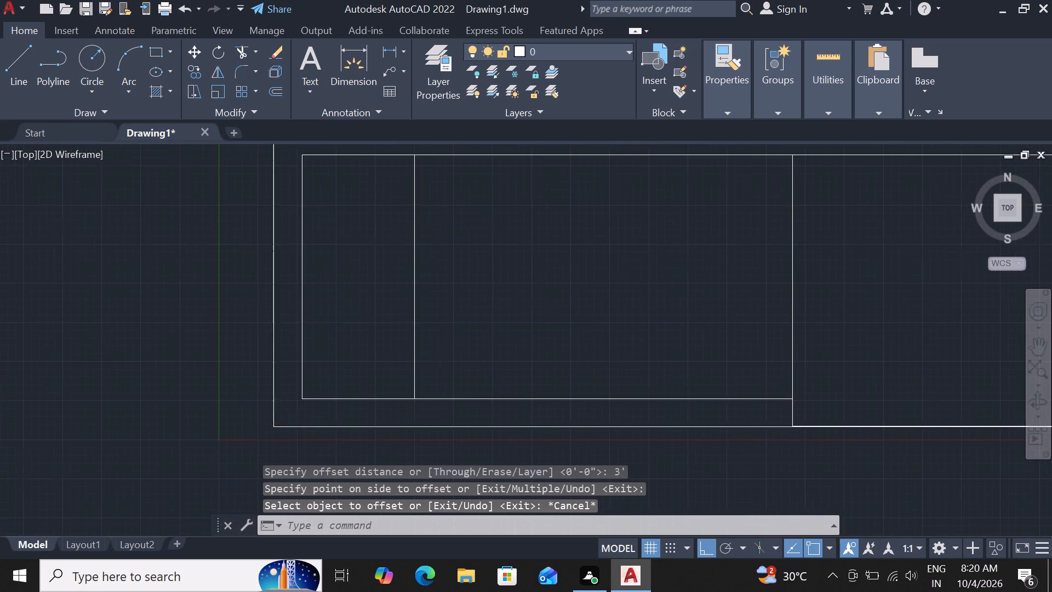
scroll(454, 339, "down", 2)
key("o")
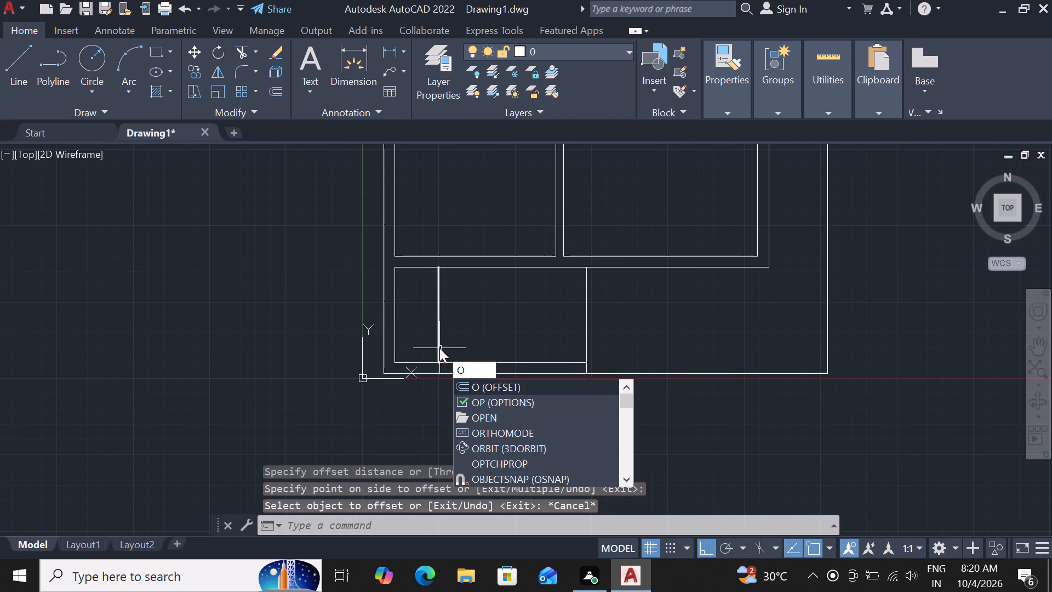
left_click(477, 388)
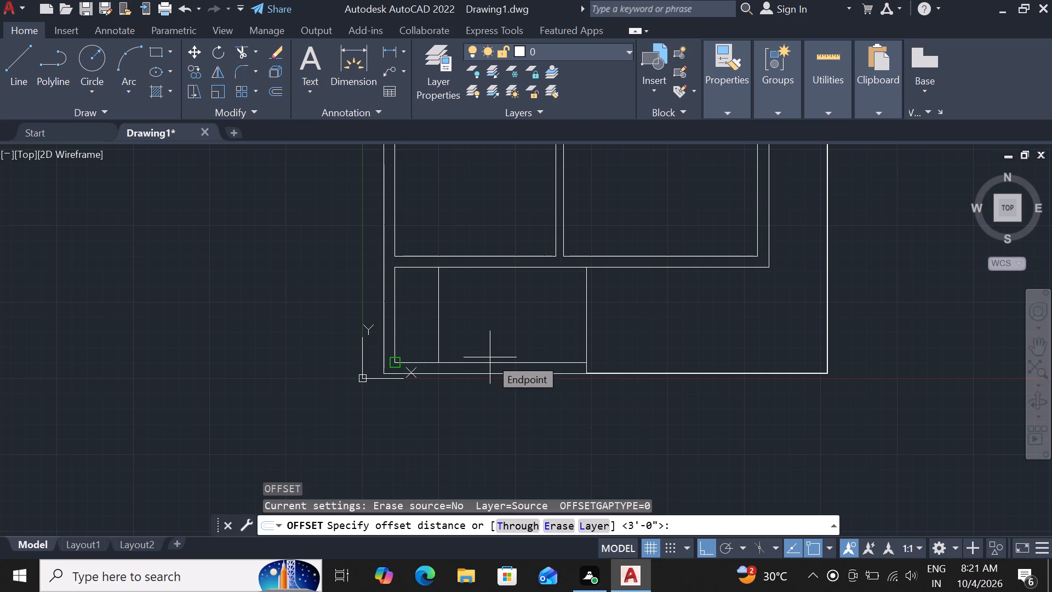
type("3'")
key("Return")
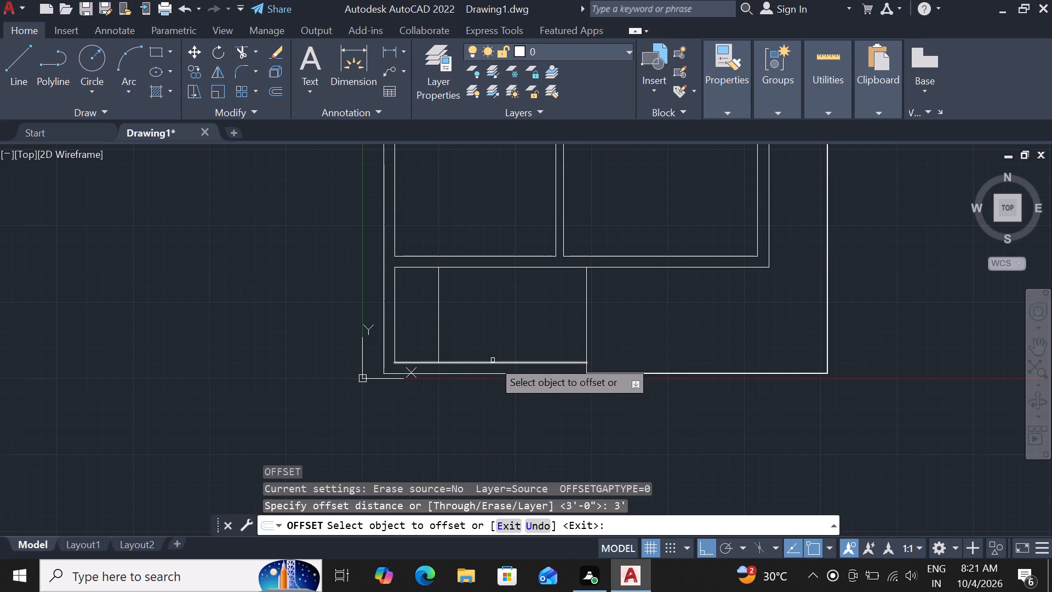
left_click(493, 361)
left_click(535, 280)
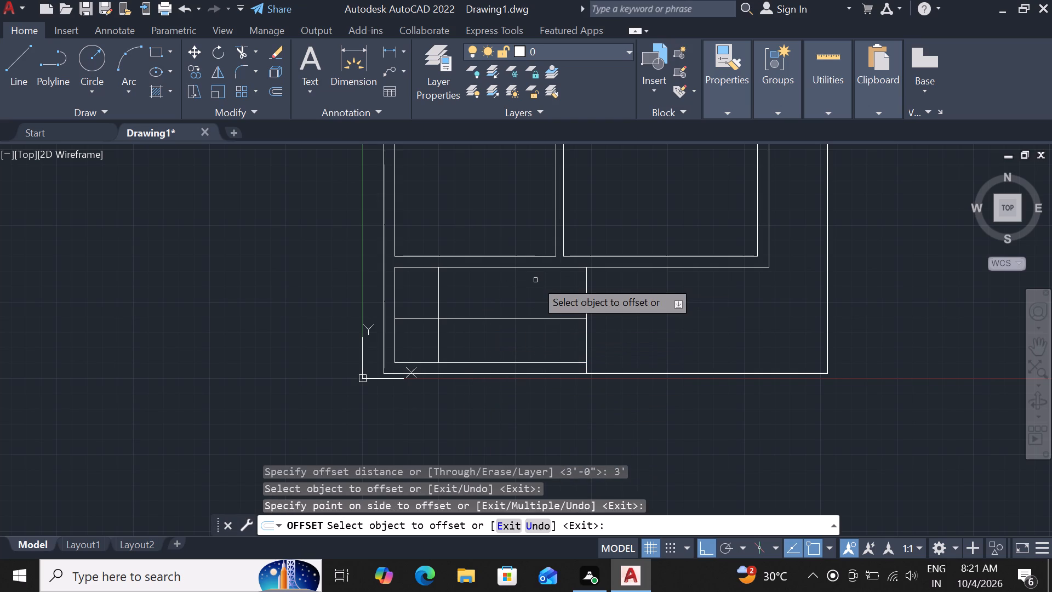
left_click(556, 269)
left_click(547, 302)
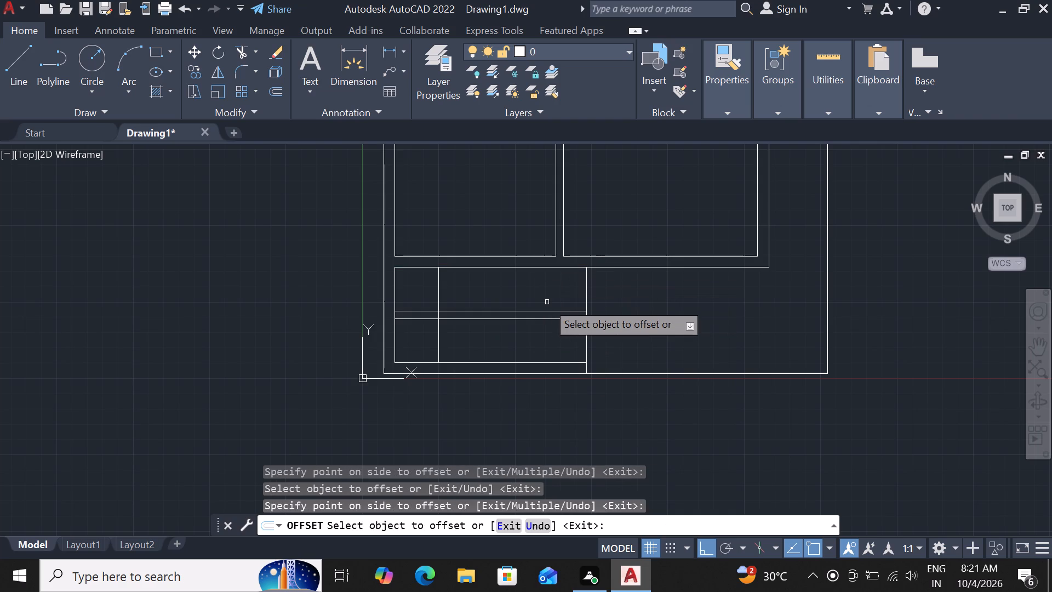
scroll(543, 304, "up", 1)
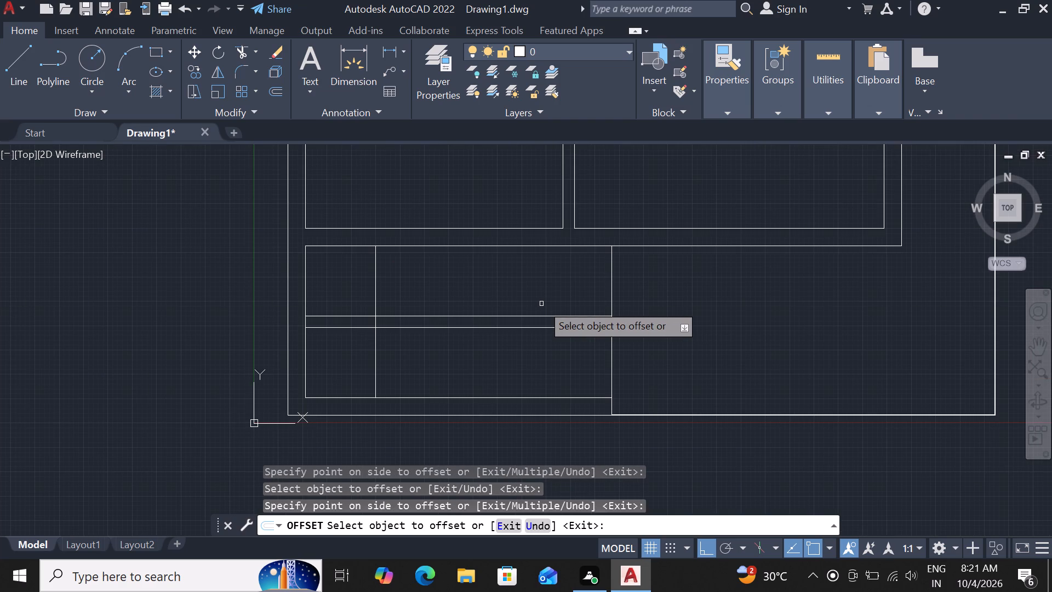
key("Escape")
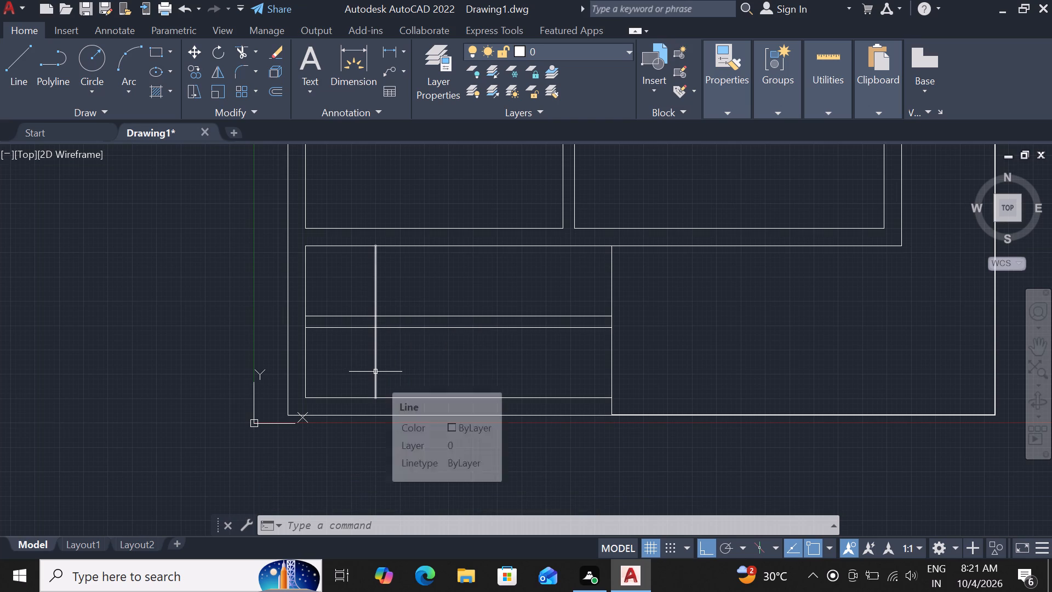
Check the distance from the vertical 3' offset line to the bottom room's right side line with a temporary dimension.
left_click(353, 48)
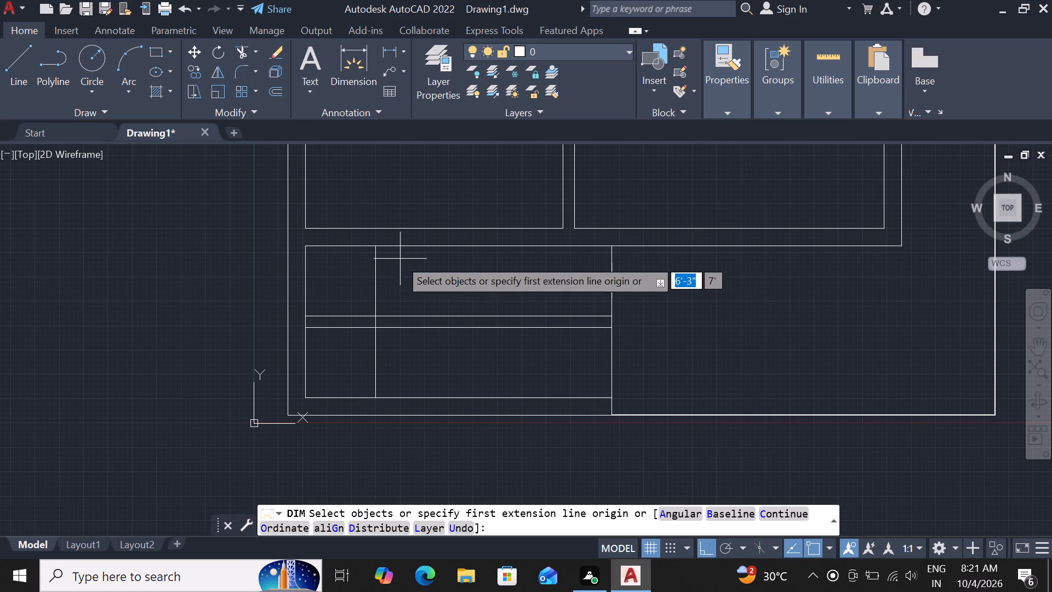
left_click(374, 248)
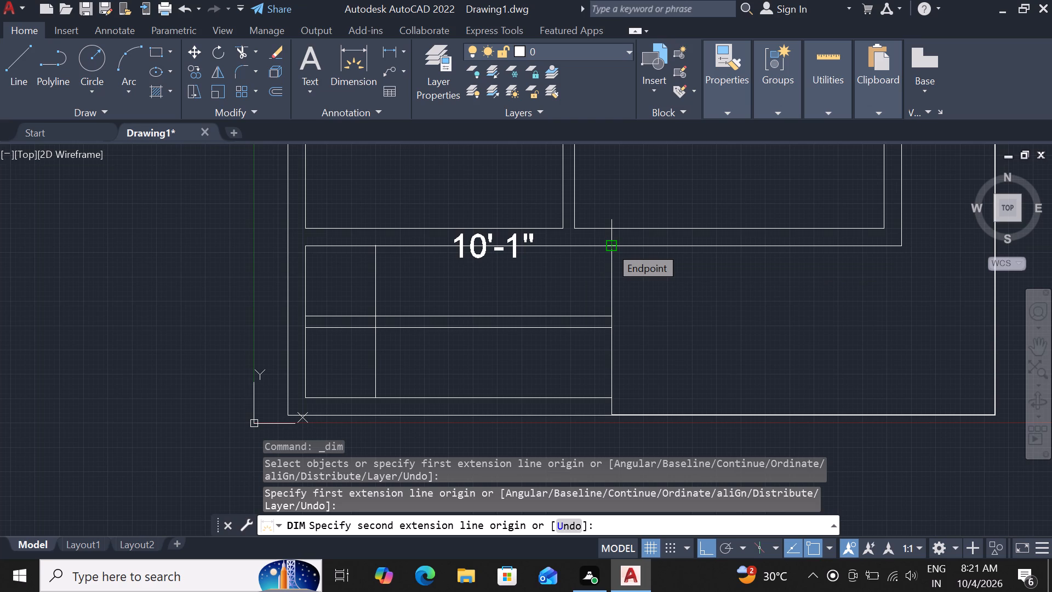
key("Escape")
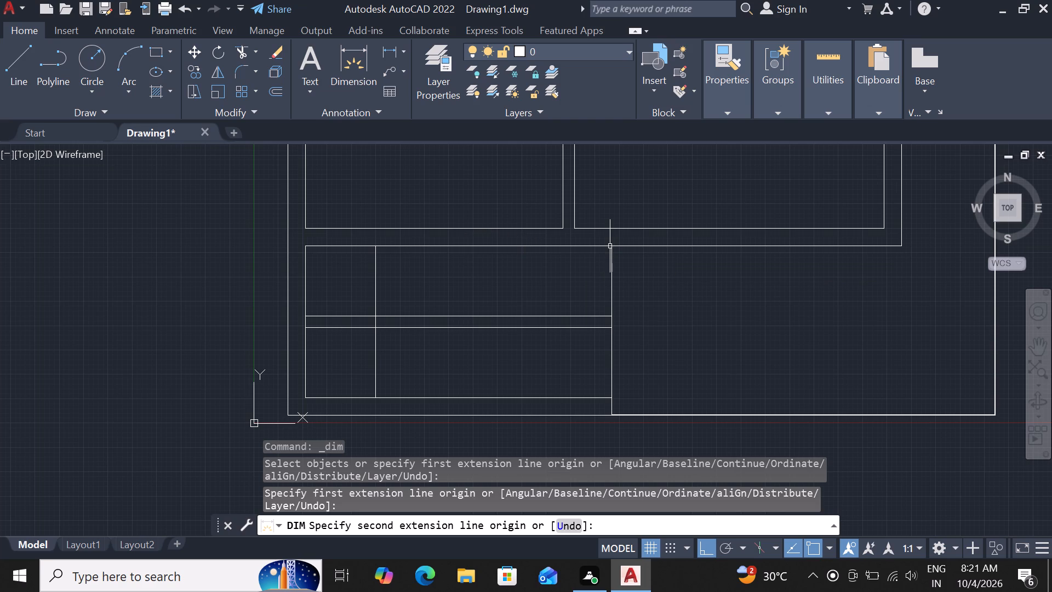
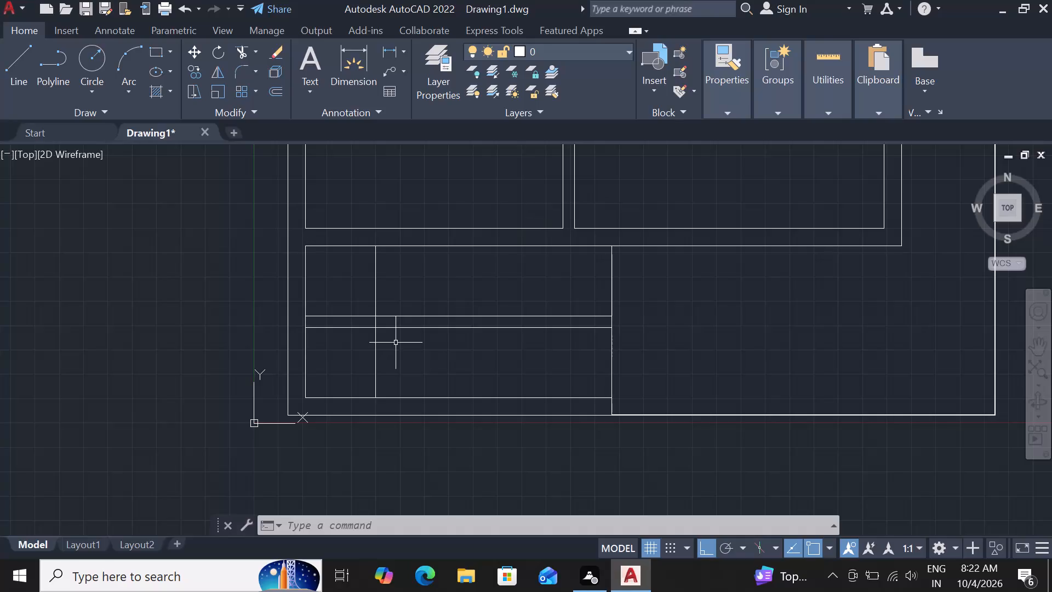
Offset the bottom room's vertical 3' offset line 9.31" toward the room's right side.
left_click(374, 356)
type("of")
key("space")
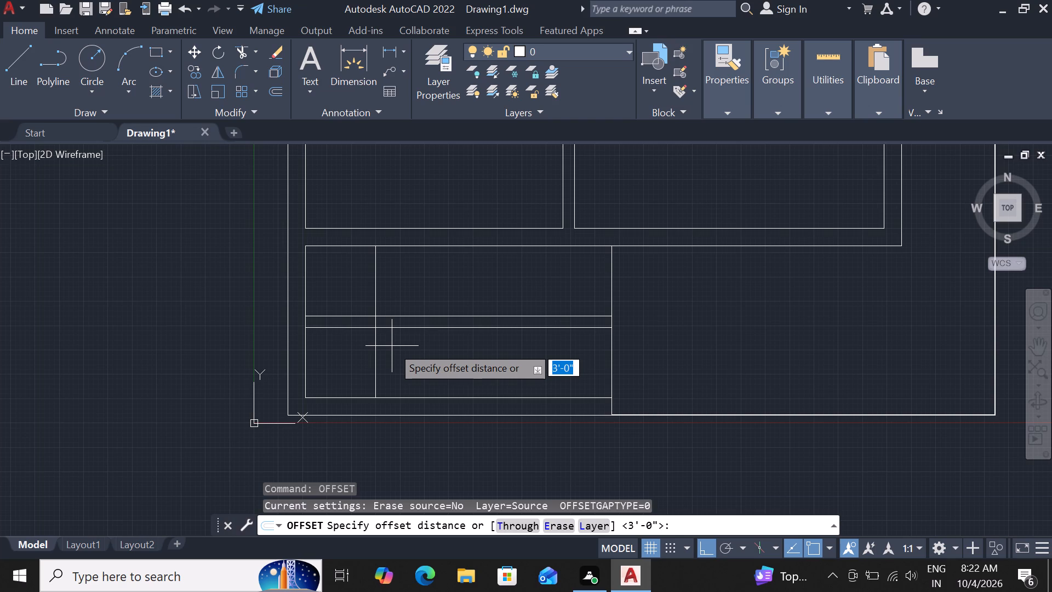
type("9.")
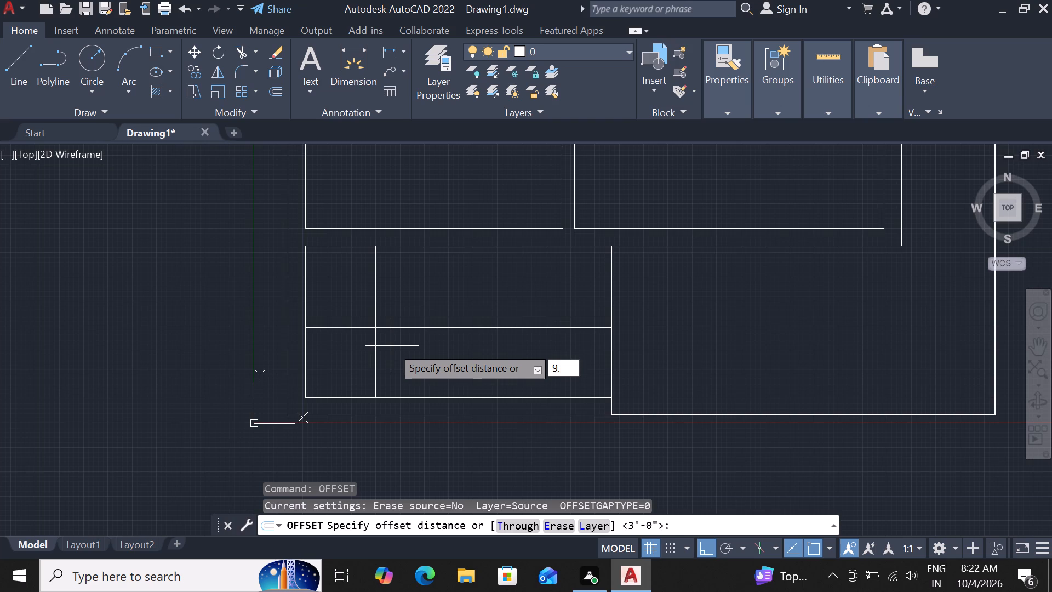
type("31")
key("shift+quotedbl")
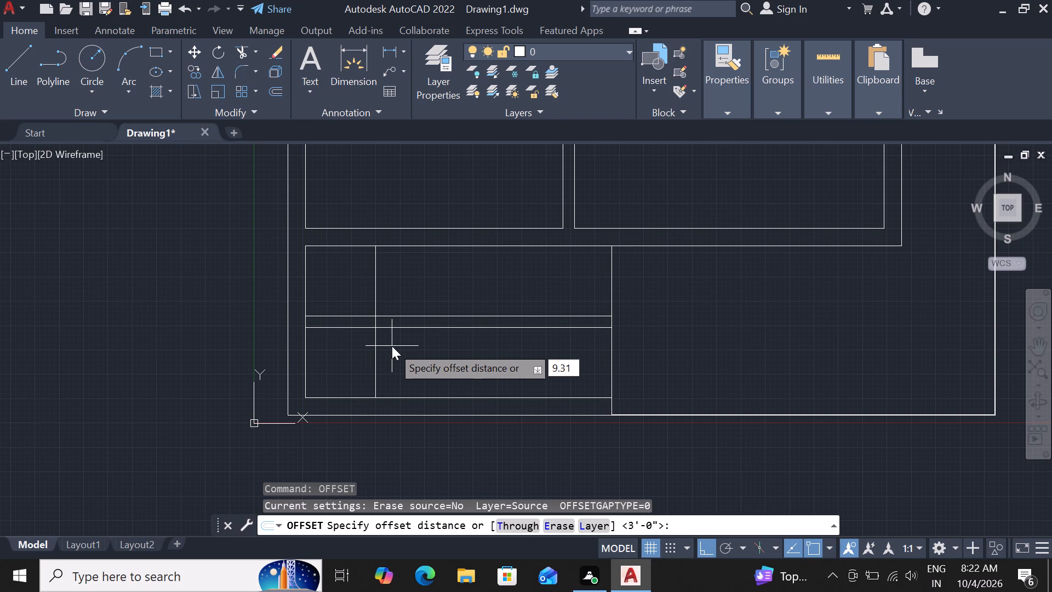
key("Return")
left_click(392, 346)
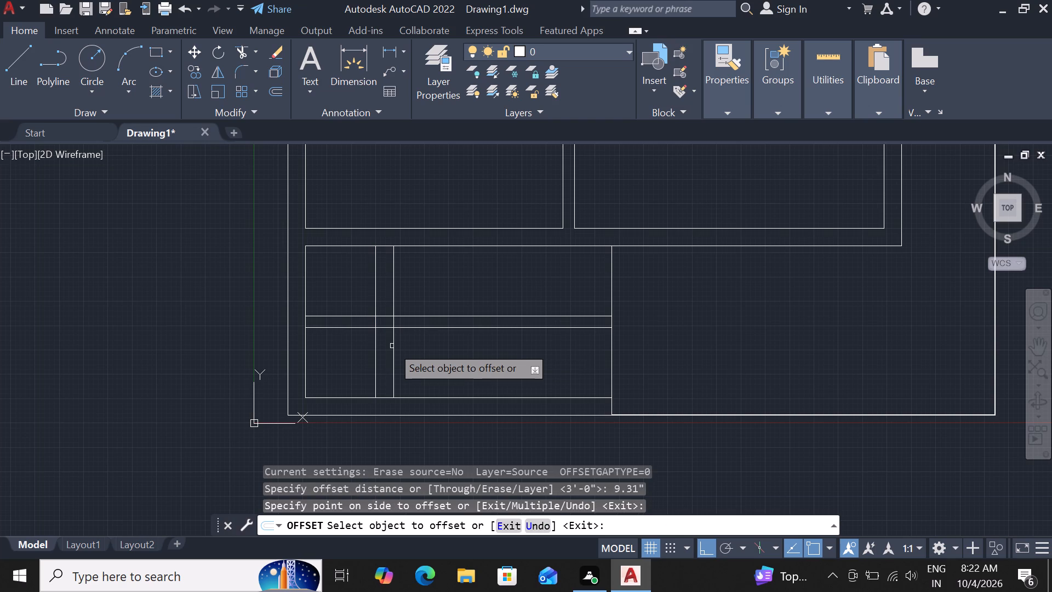
Offset the new vertical line 9.31" repeatedly with the Multiple option, adding ten more stair lines toward the room's right side.
left_click(393, 384)
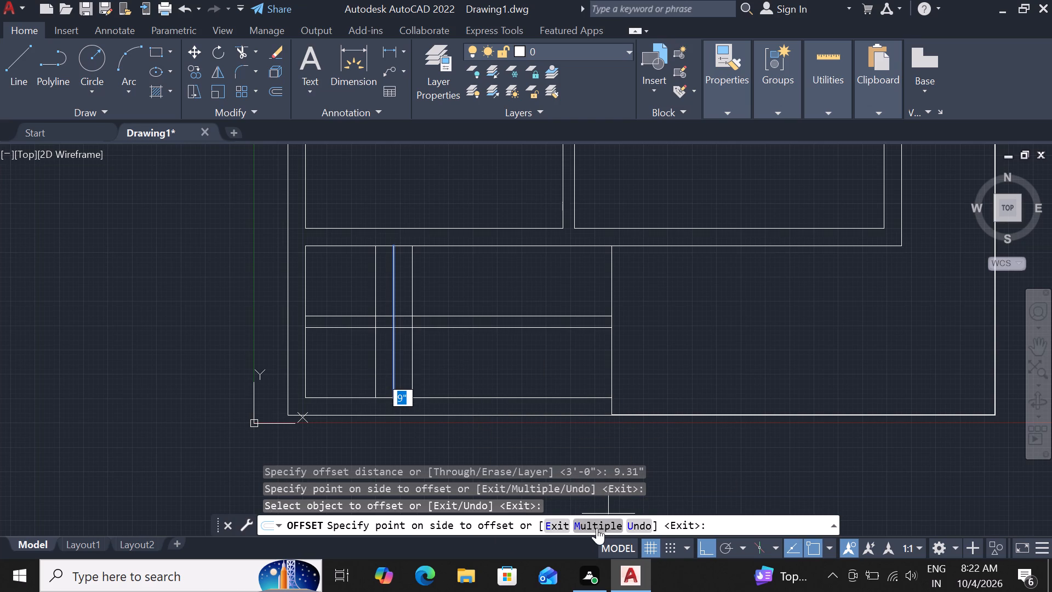
left_click_drag(591, 527, 587, 522)
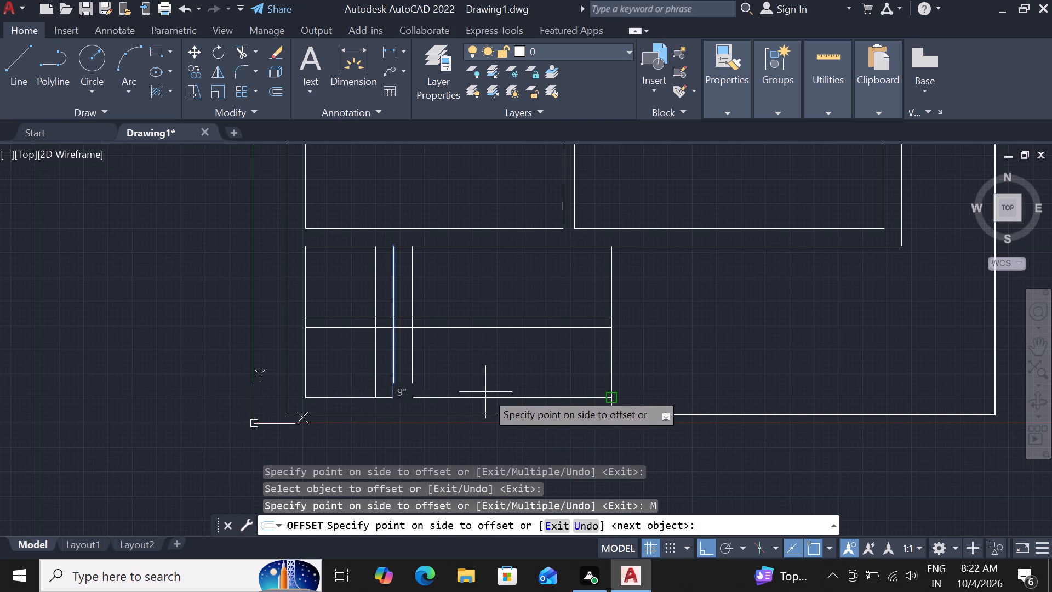
left_click(489, 393)
left_click(513, 389)
left_click_drag(524, 389, 532, 389)
left_click_drag(534, 389, 539, 387)
left_click(543, 387)
left_click(551, 387)
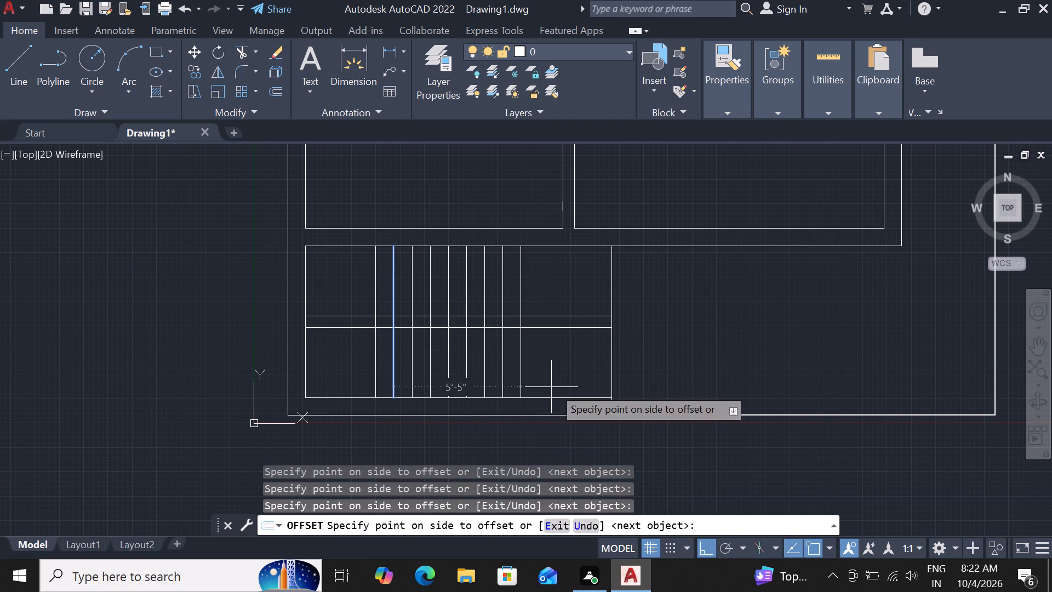
left_click(556, 387)
double_click(559, 387)
left_click_drag(560, 387, 568, 387)
left_click(580, 385)
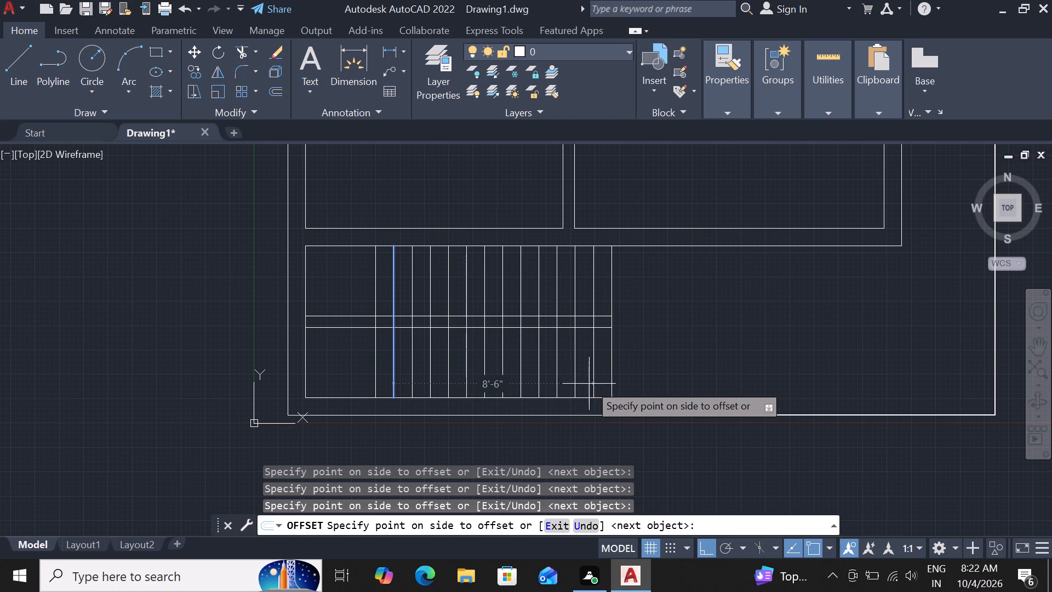
key("Escape")
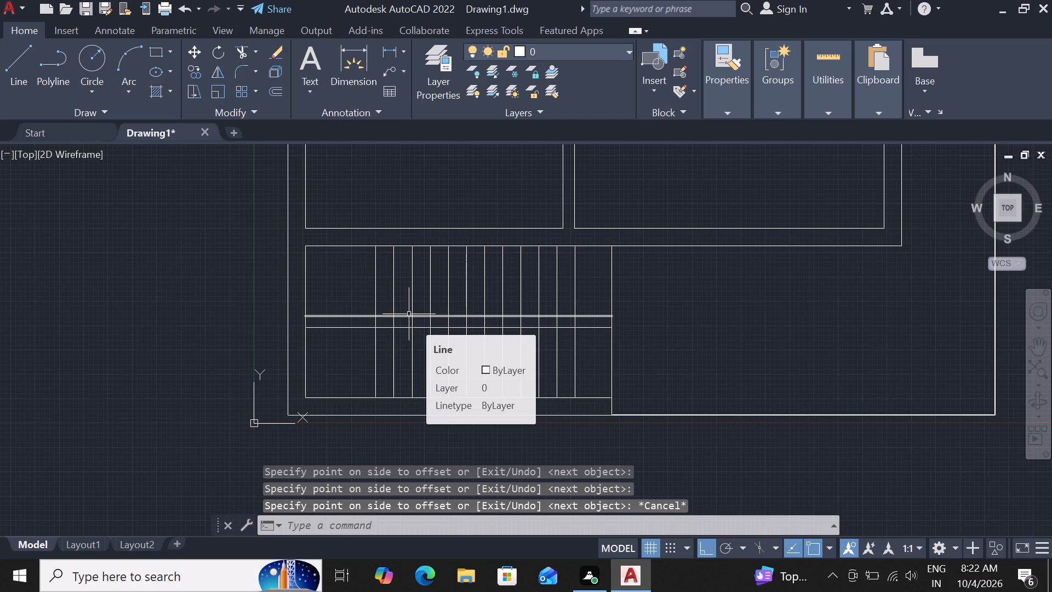
Trim the two middle horizontal lines between the bottom room's left side and the first stair line.
type("tr")
key("space")
key("space")
left_click(330, 341)
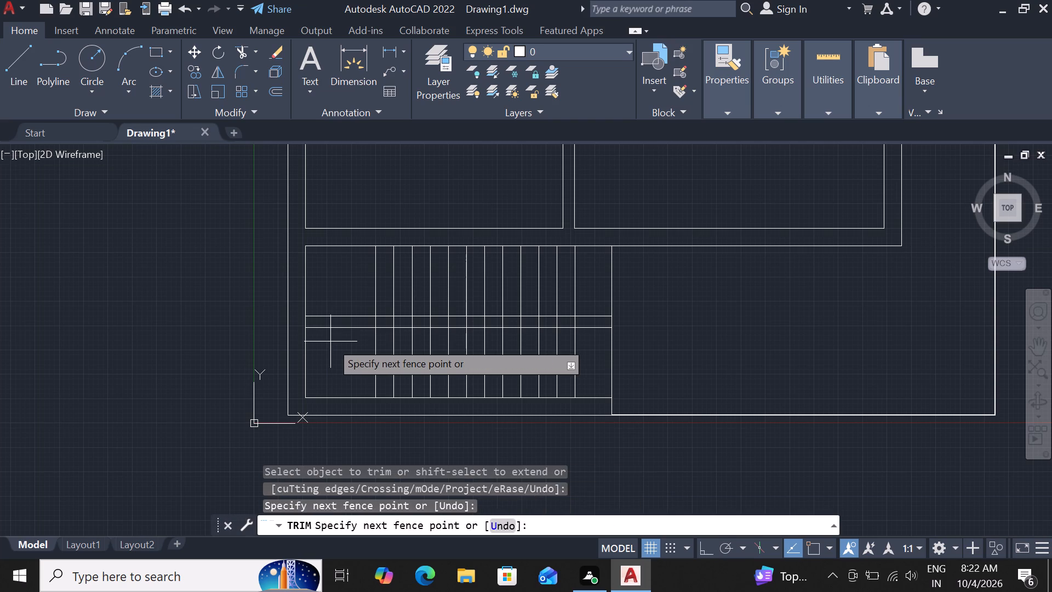
left_click(339, 300)
scroll(339, 320, "down", 1)
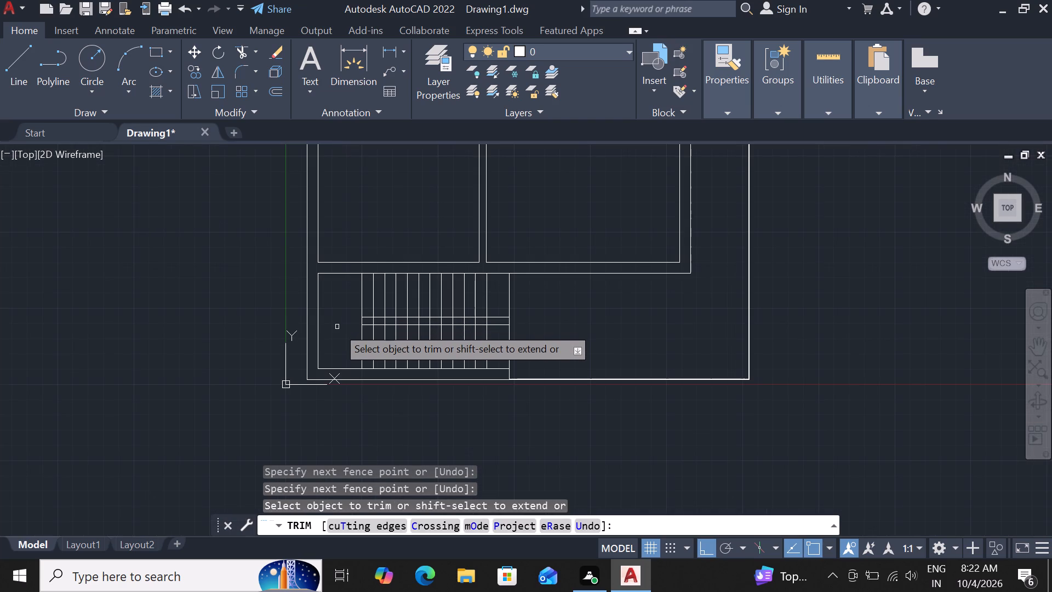
scroll(339, 343, "up", 2)
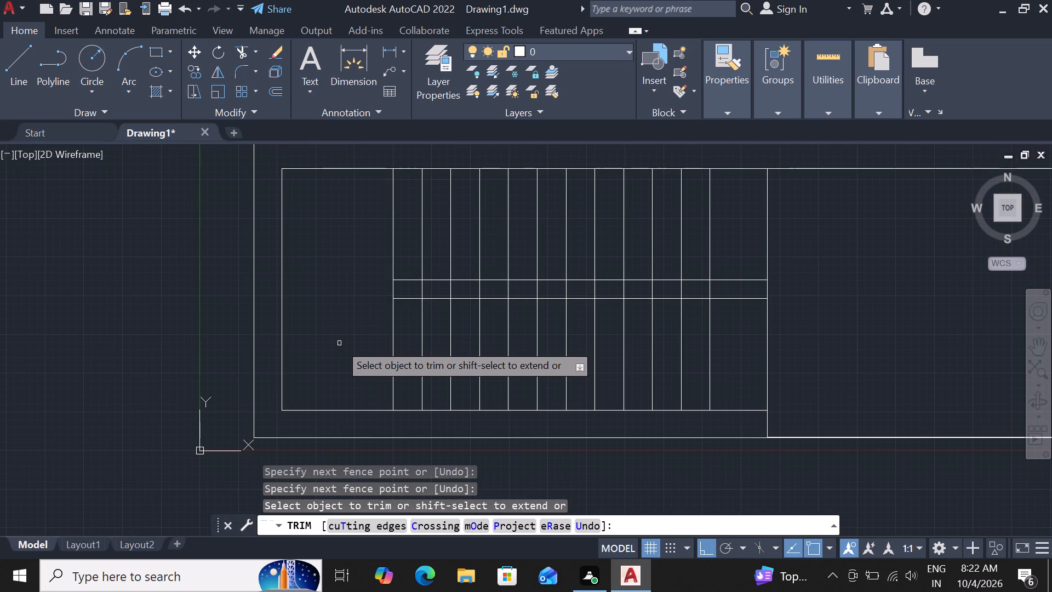
key("Escape")
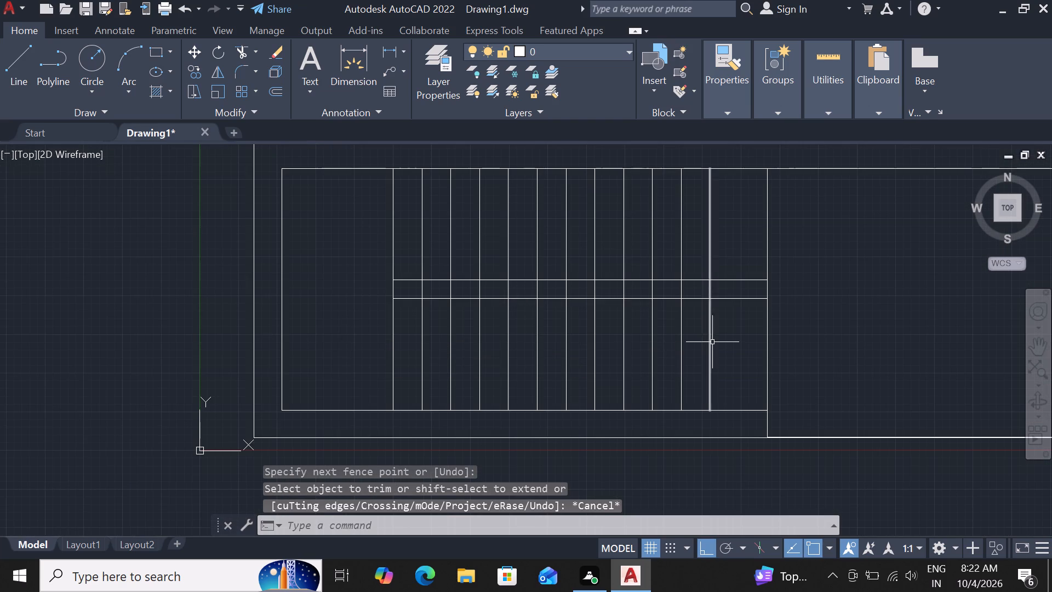
Offset the rightmost stair line another 9.31" toward the bottom room's right side line.
left_click(711, 344)
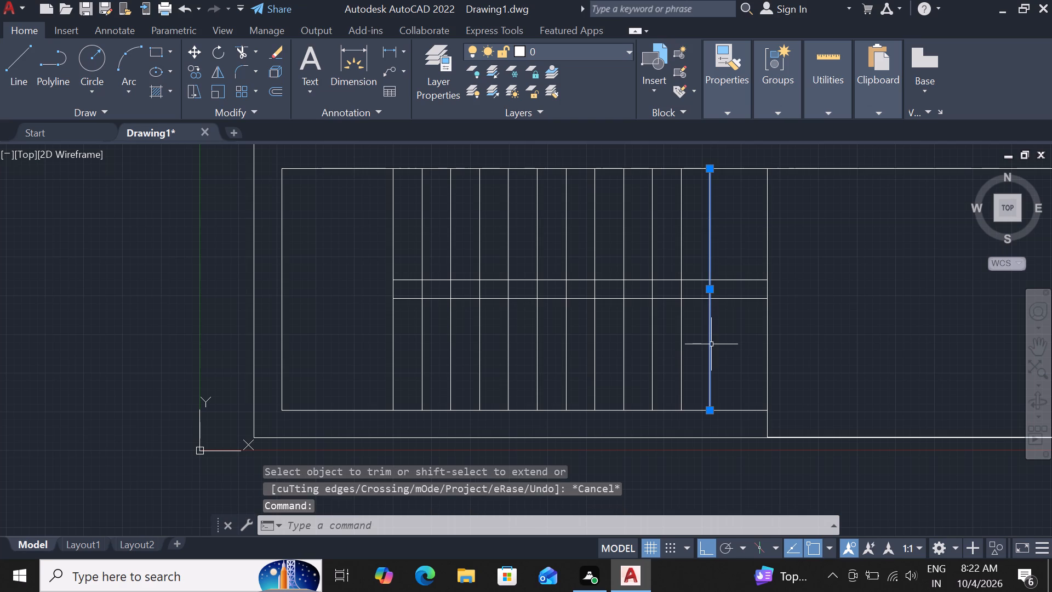
key("o")
type("f")
key("space")
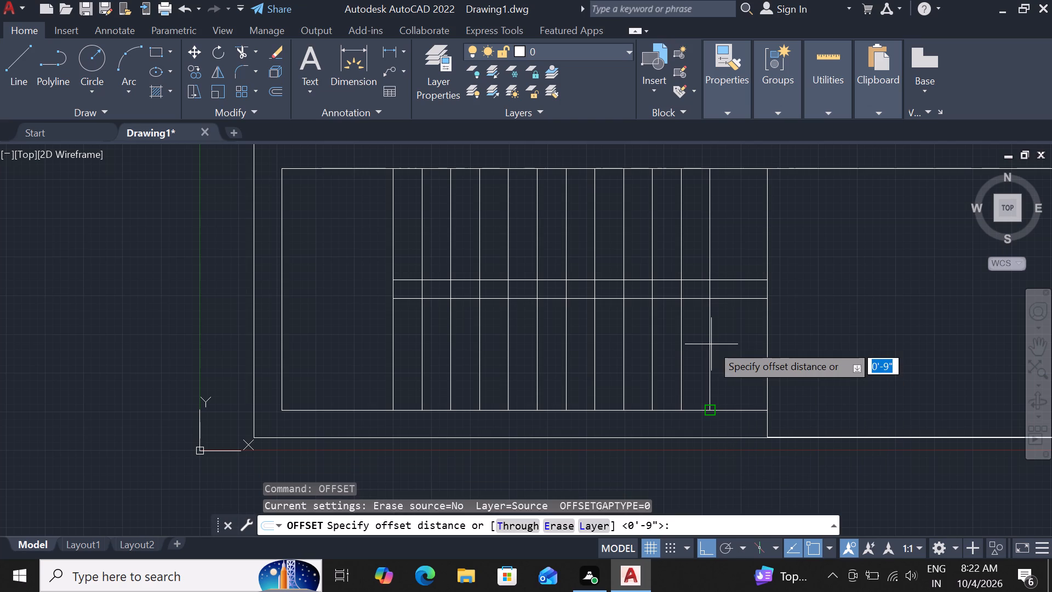
type("9.")
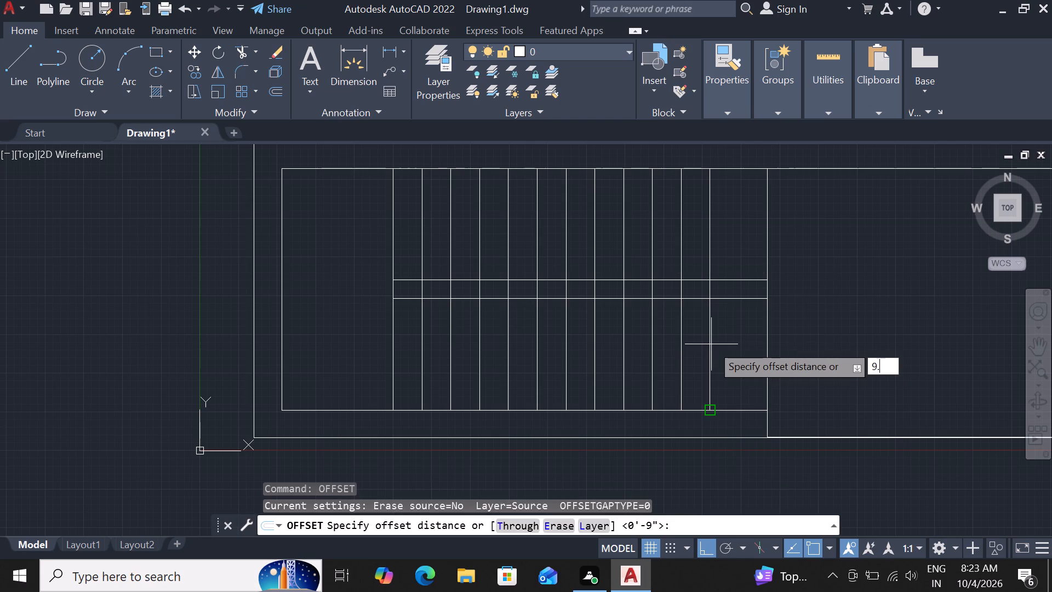
type("31")
key("shift+quotedbl")
key("Return")
left_click(725, 361)
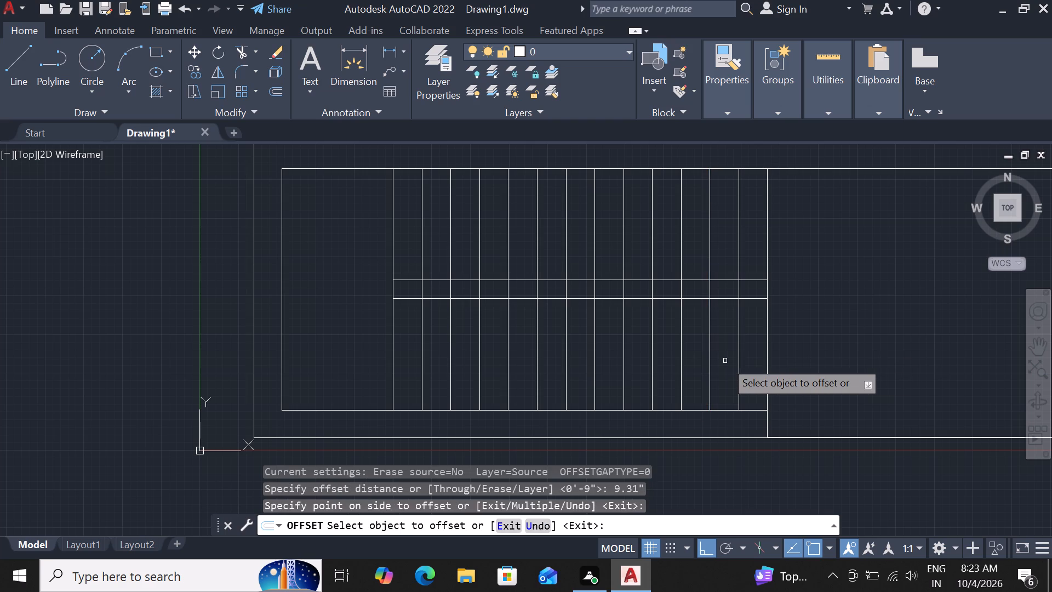
scroll(725, 361, "down", 2)
key("Escape")
Examine the whole floor plan, including the staircase, the rooms and the outer boundary.
scroll(706, 358, "down", 2)
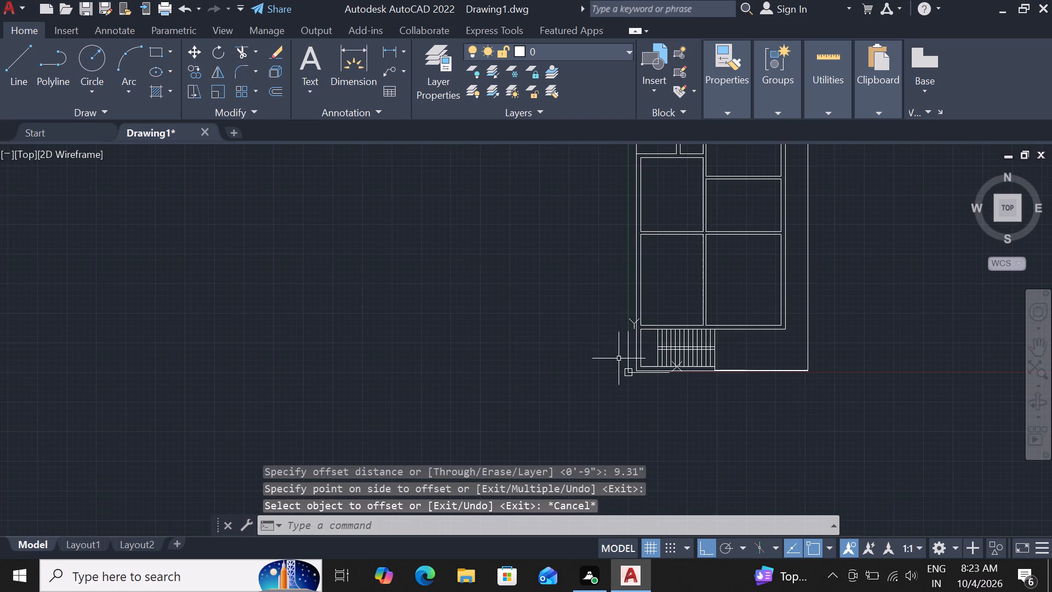
scroll(808, 289, "up", 2)
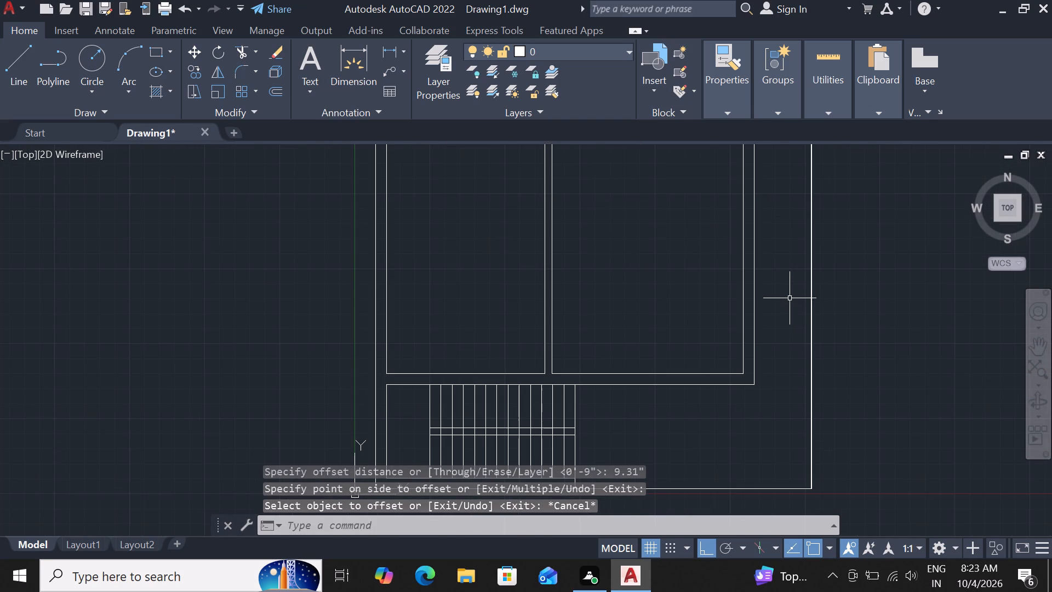
scroll(790, 298, "down", 1)
scroll(702, 311, "down", 1)
scroll(596, 337, "down", 1)
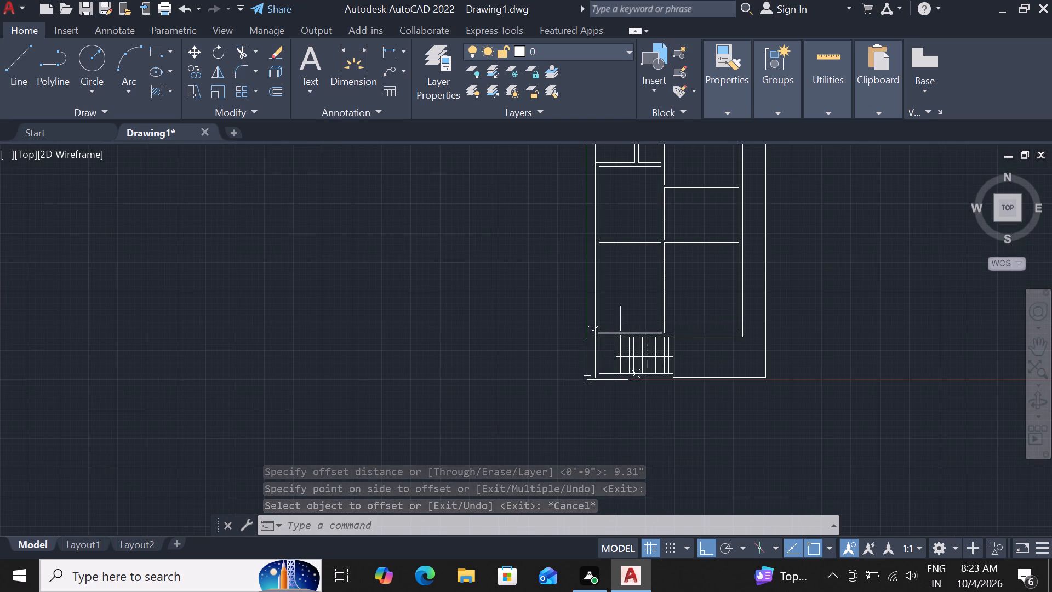
scroll(709, 228, "up", 3)
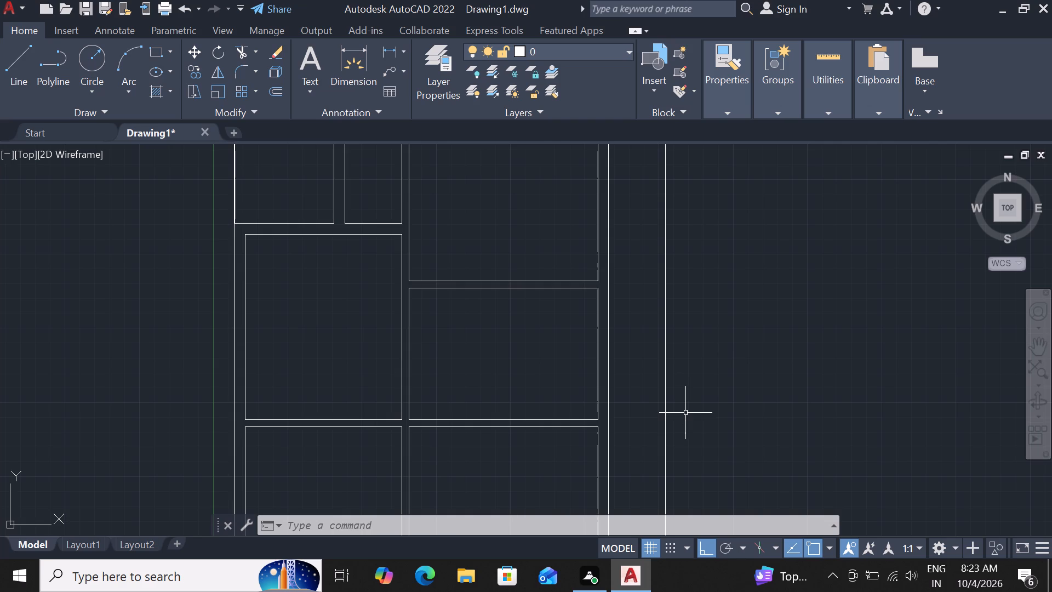
scroll(678, 437, "down", 2)
scroll(683, 358, "down", 3)
scroll(671, 451, "up", 2)
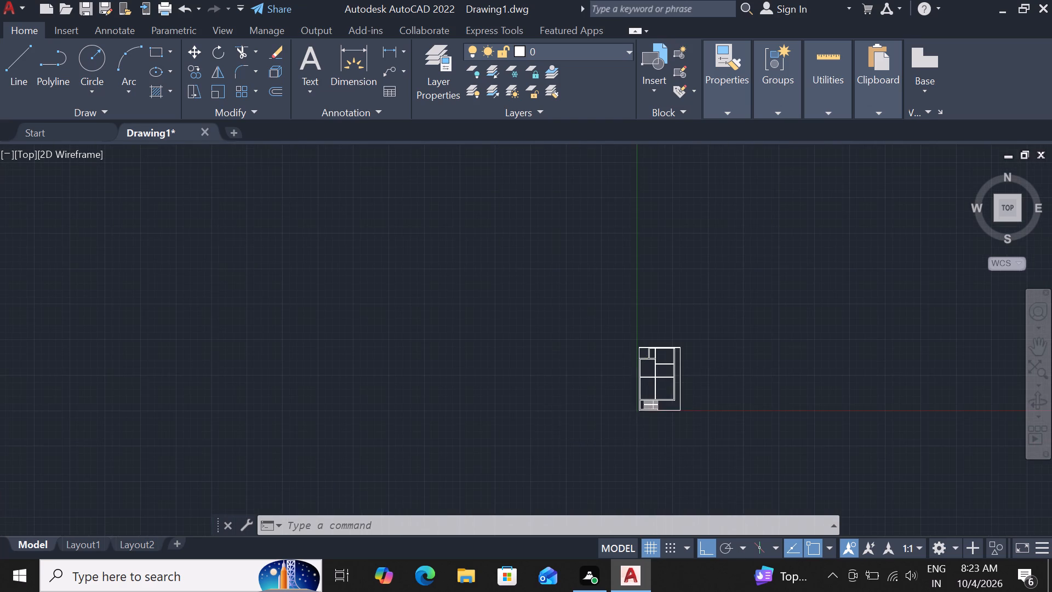
scroll(672, 446, "up", 1)
scroll(671, 344, "up", 4)
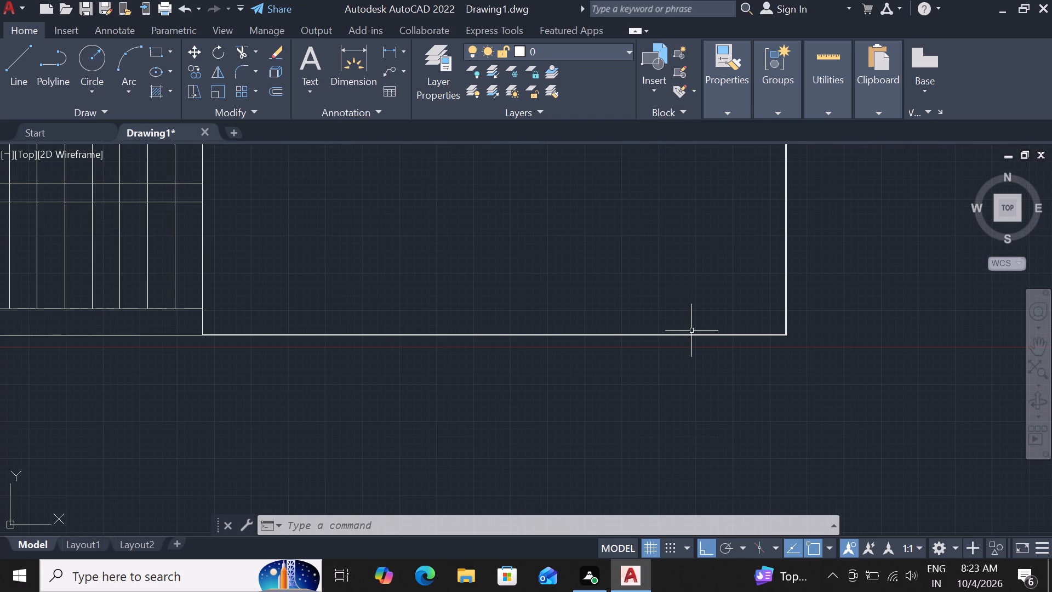
scroll(692, 330, "down", 5)
scroll(708, 162, "up", 1)
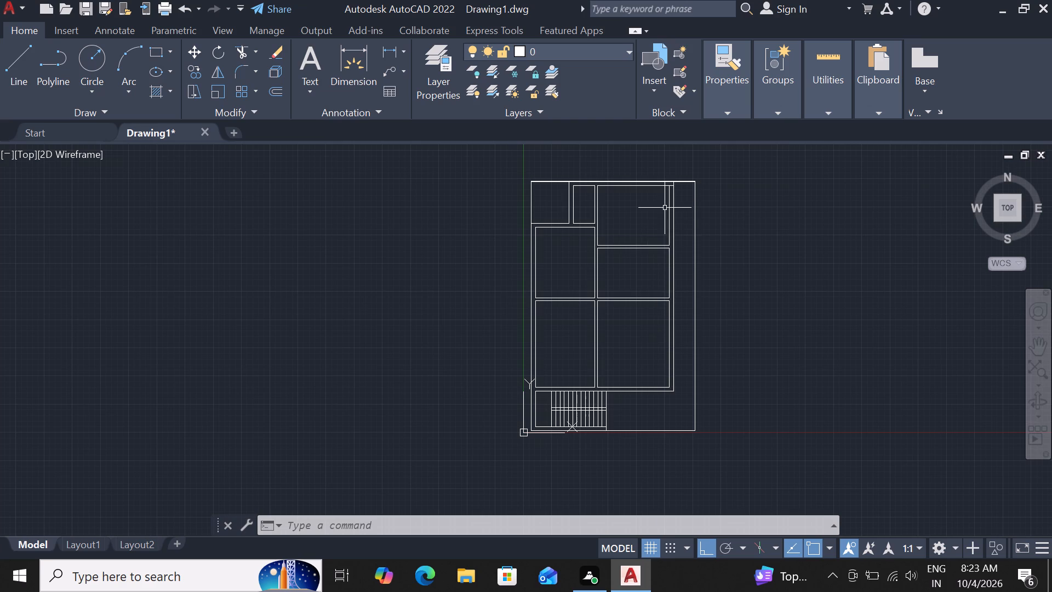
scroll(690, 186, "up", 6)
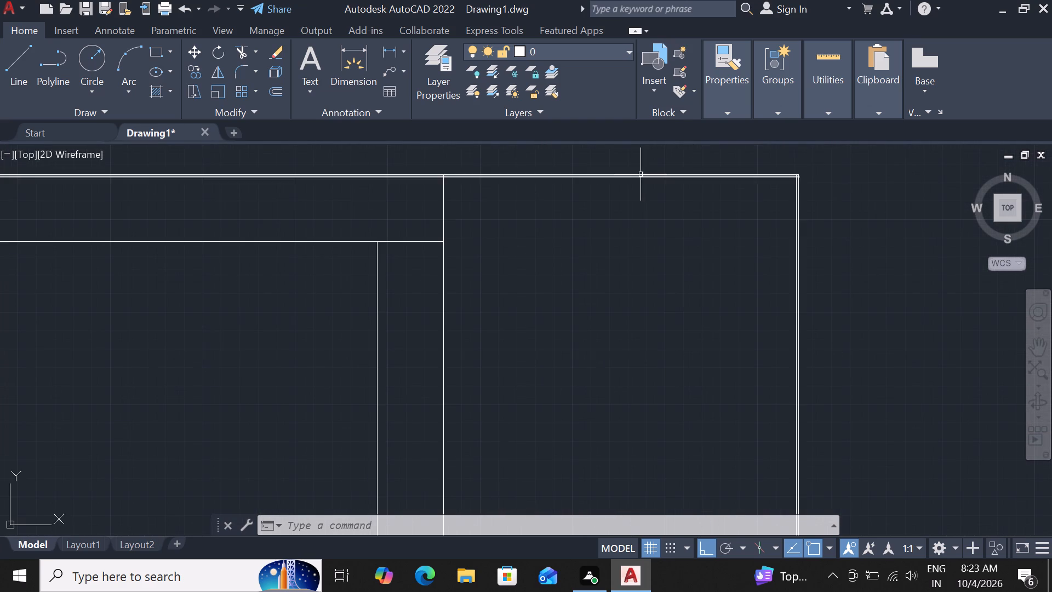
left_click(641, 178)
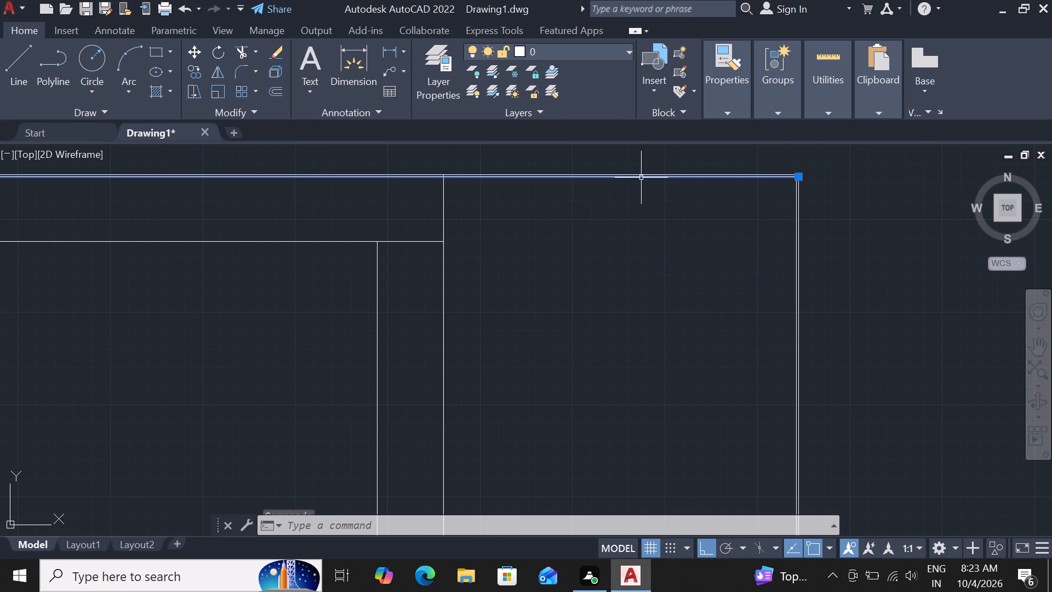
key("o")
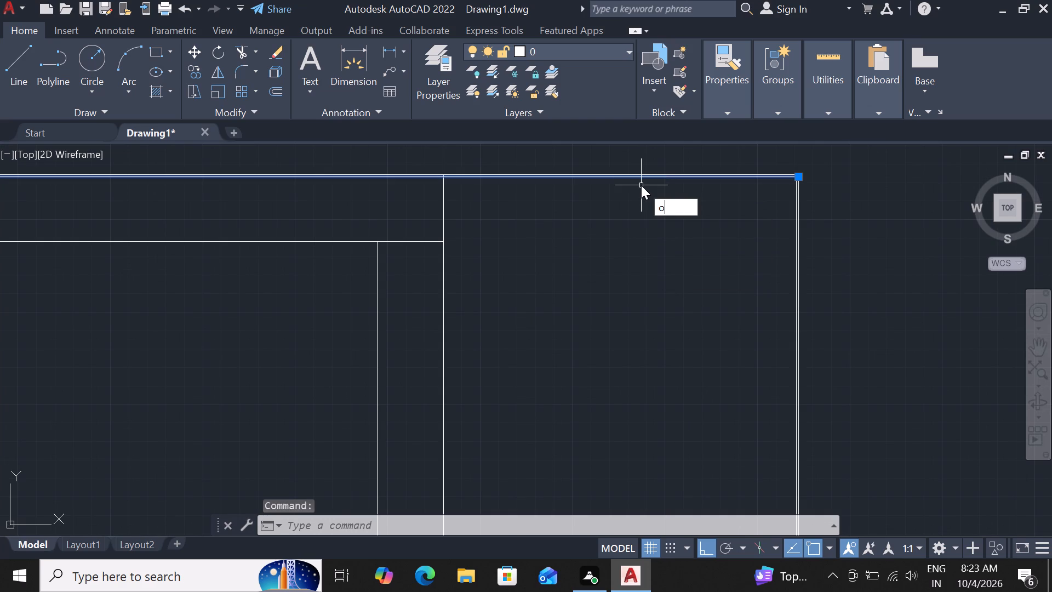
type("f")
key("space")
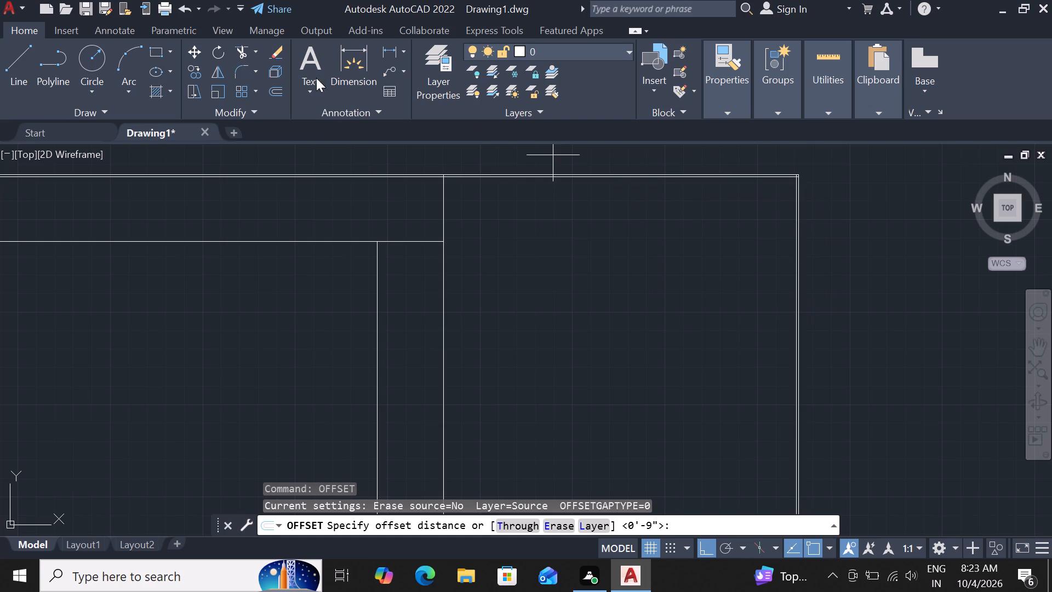
Check the distance from the upper-right outer wall corner to the right boundary line with a temporary dimension.
left_click(350, 50)
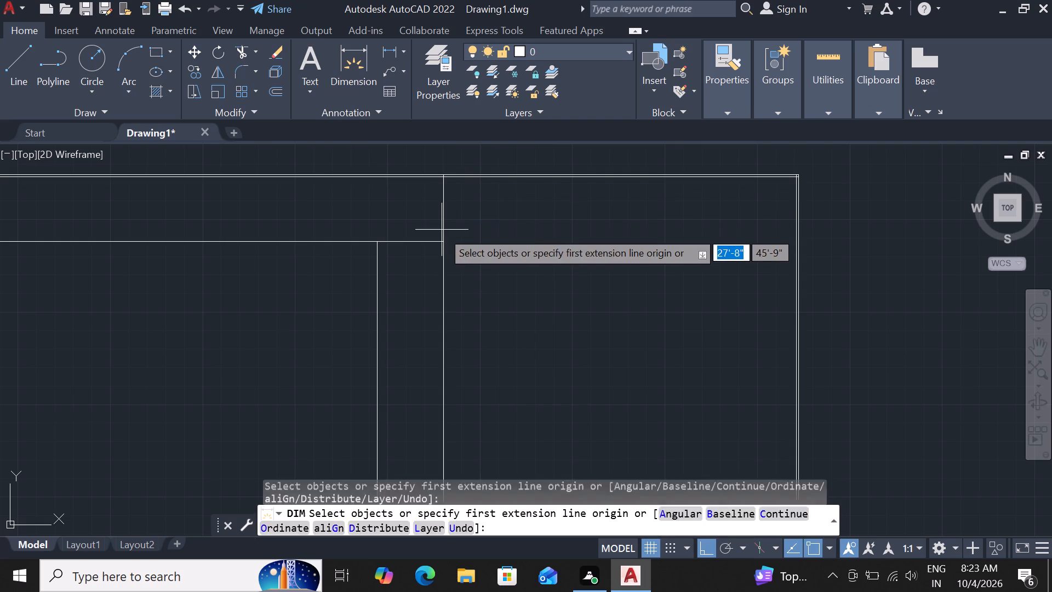
left_click(444, 240)
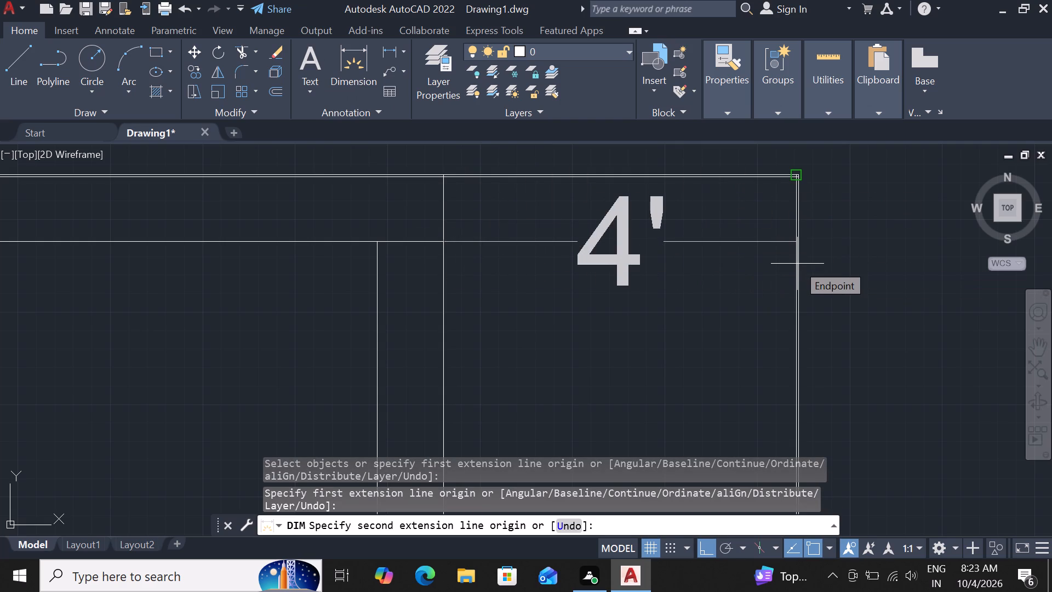
key("Escape")
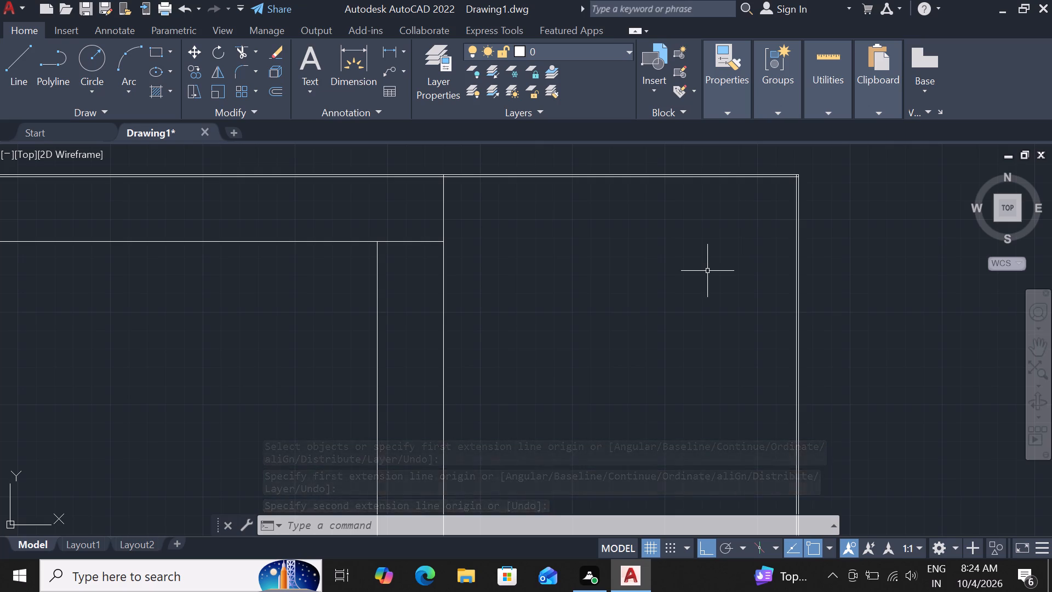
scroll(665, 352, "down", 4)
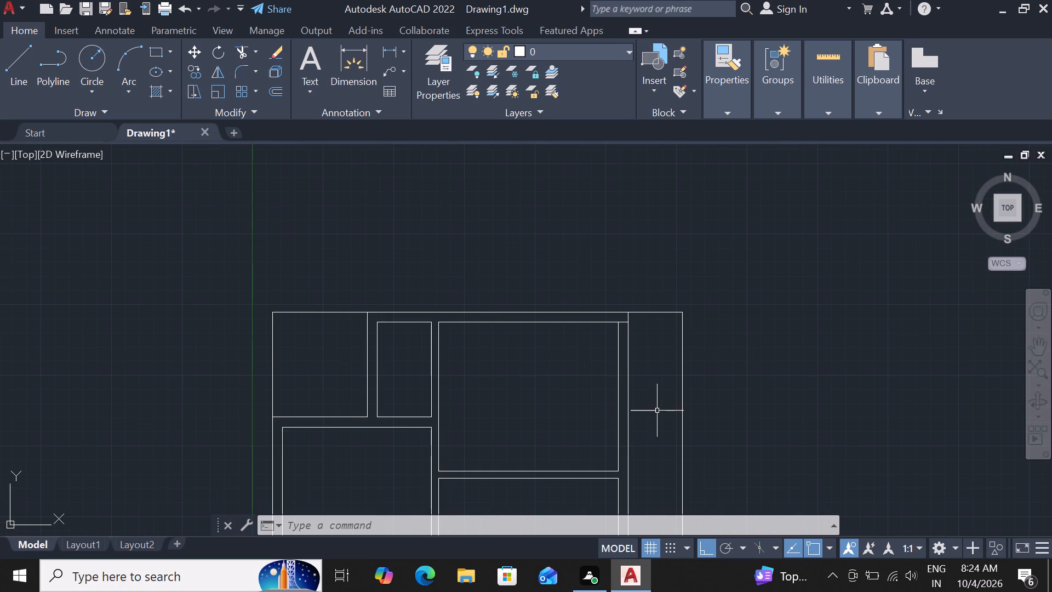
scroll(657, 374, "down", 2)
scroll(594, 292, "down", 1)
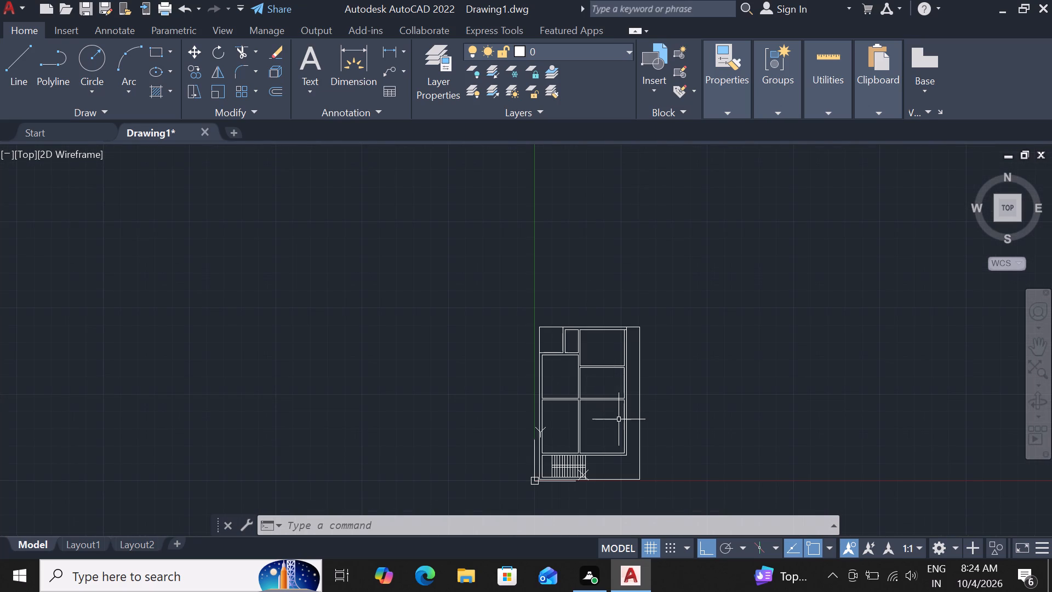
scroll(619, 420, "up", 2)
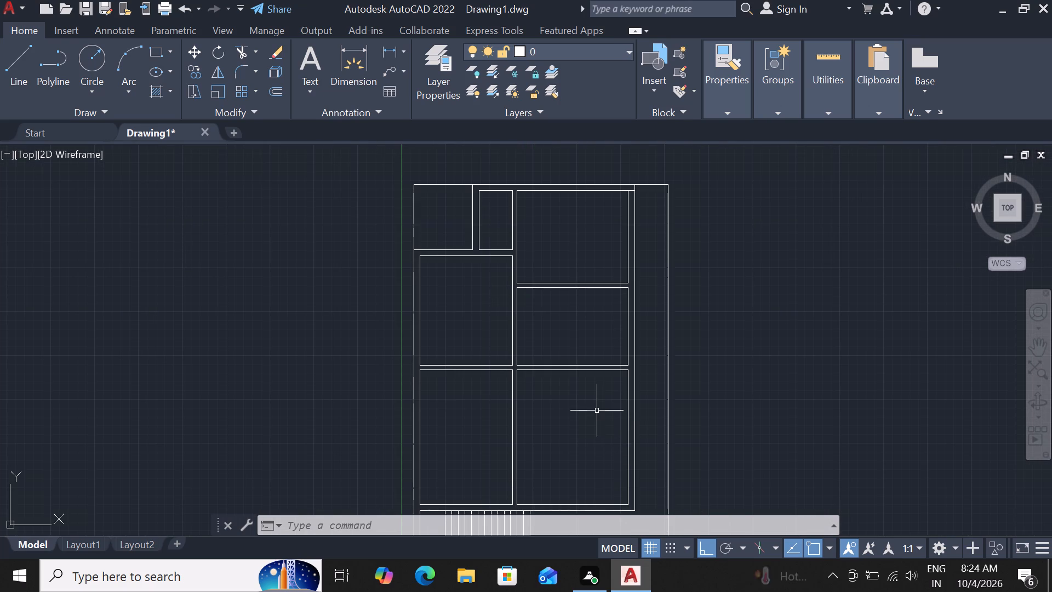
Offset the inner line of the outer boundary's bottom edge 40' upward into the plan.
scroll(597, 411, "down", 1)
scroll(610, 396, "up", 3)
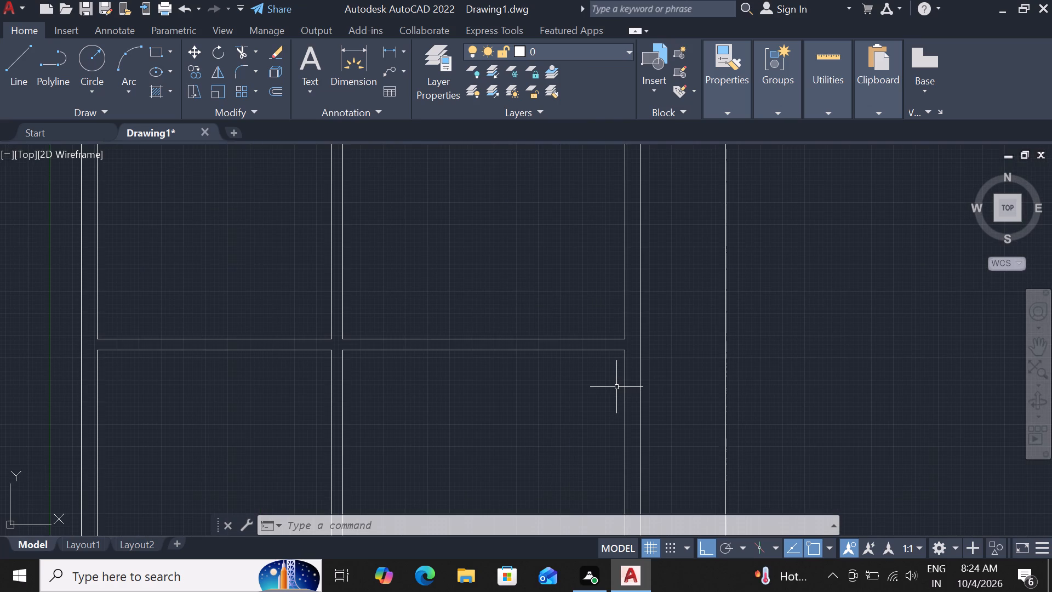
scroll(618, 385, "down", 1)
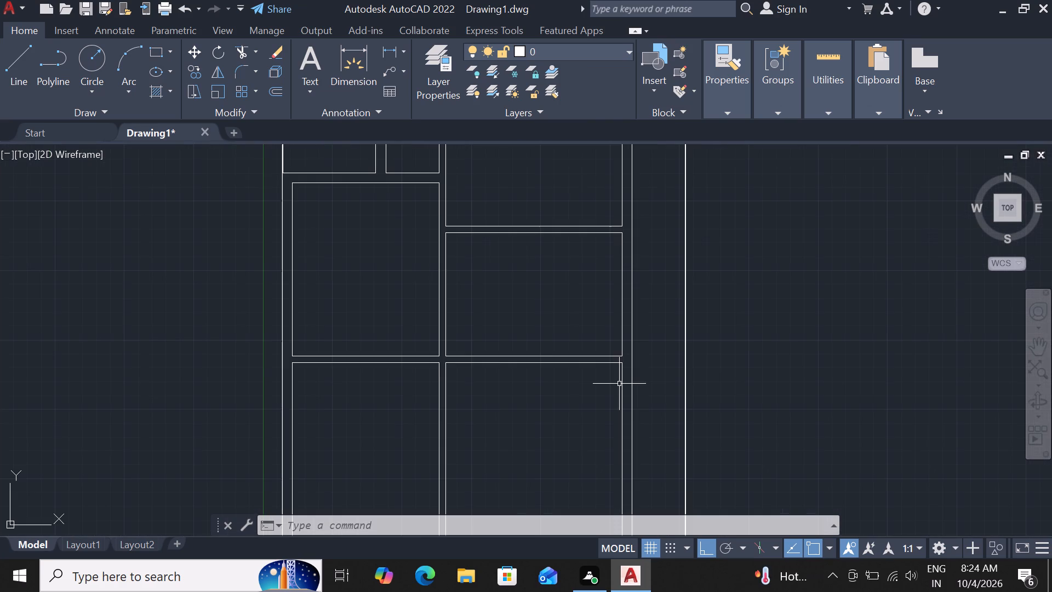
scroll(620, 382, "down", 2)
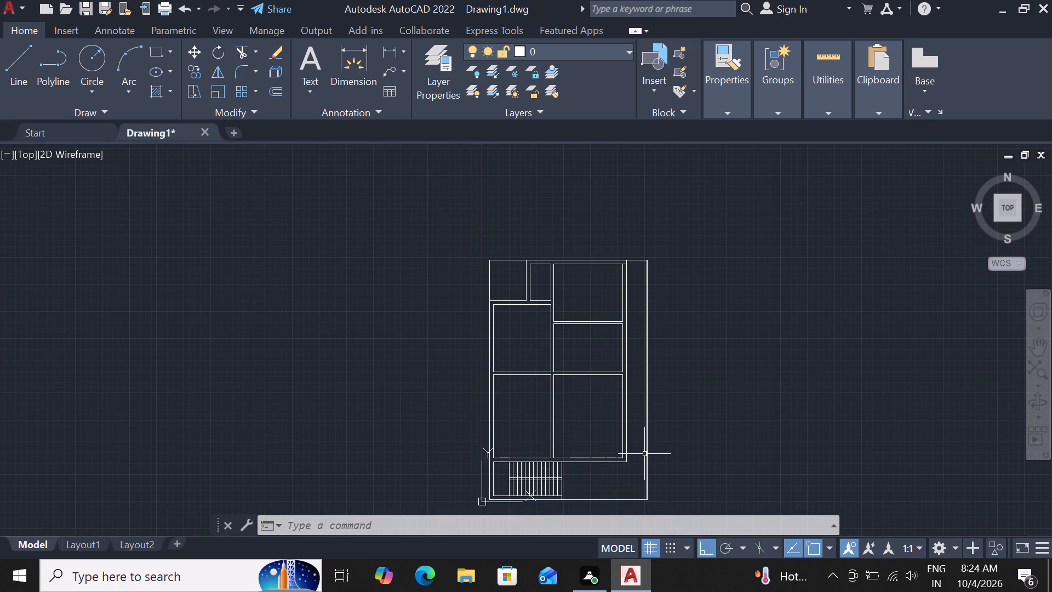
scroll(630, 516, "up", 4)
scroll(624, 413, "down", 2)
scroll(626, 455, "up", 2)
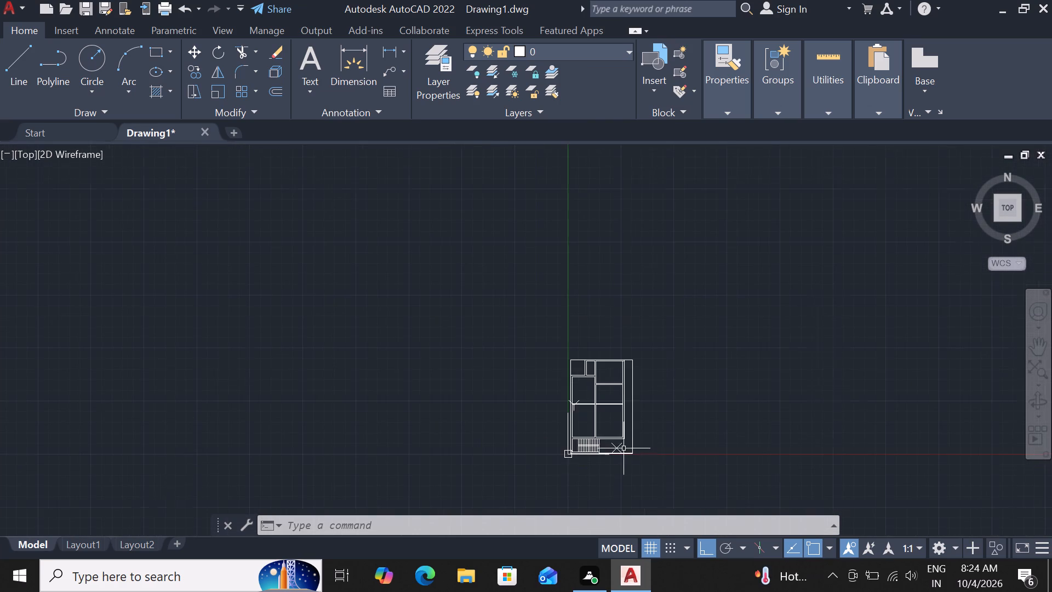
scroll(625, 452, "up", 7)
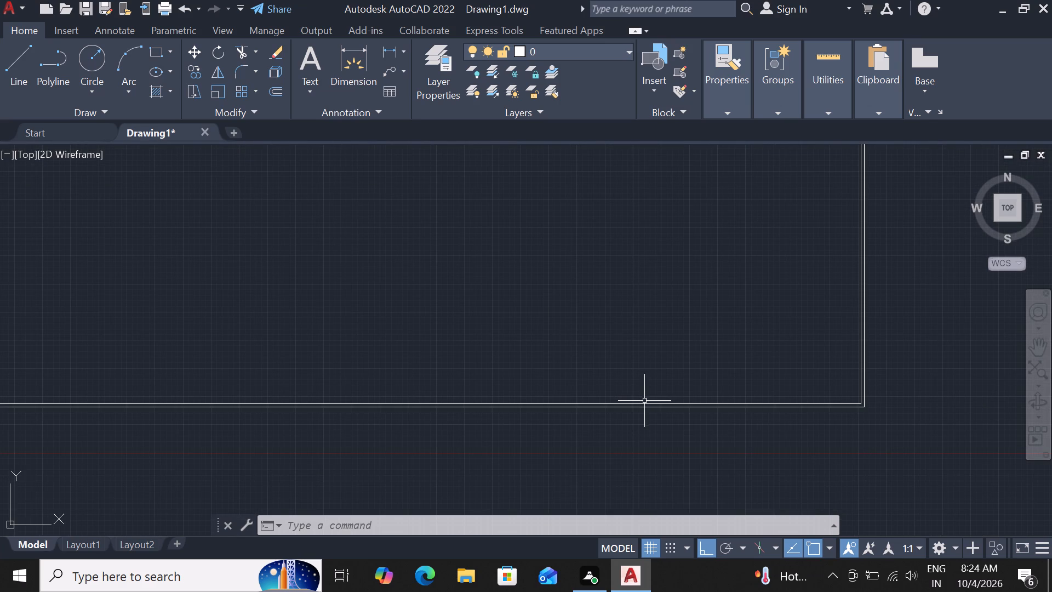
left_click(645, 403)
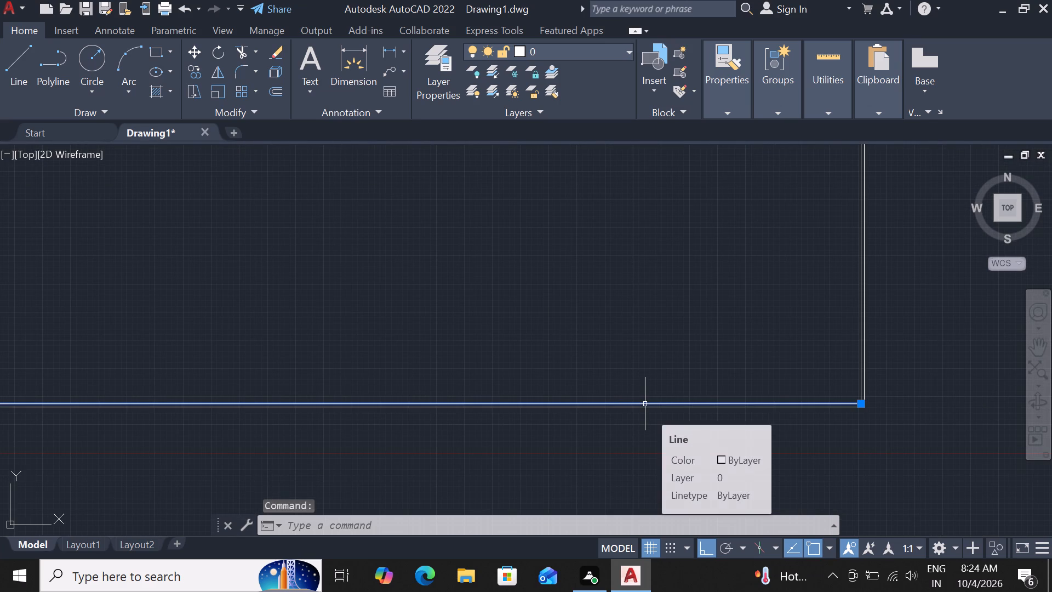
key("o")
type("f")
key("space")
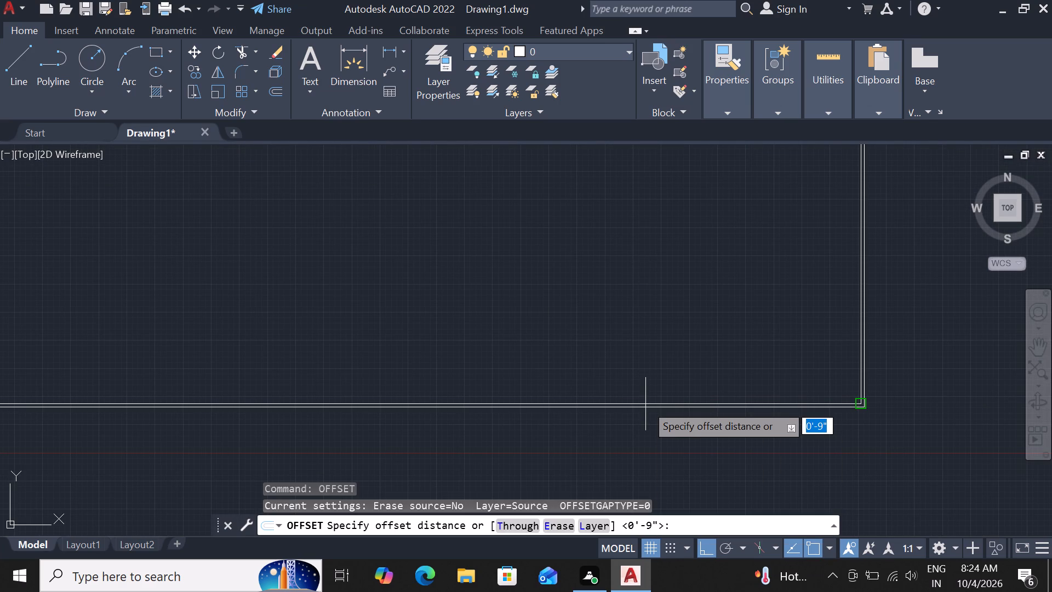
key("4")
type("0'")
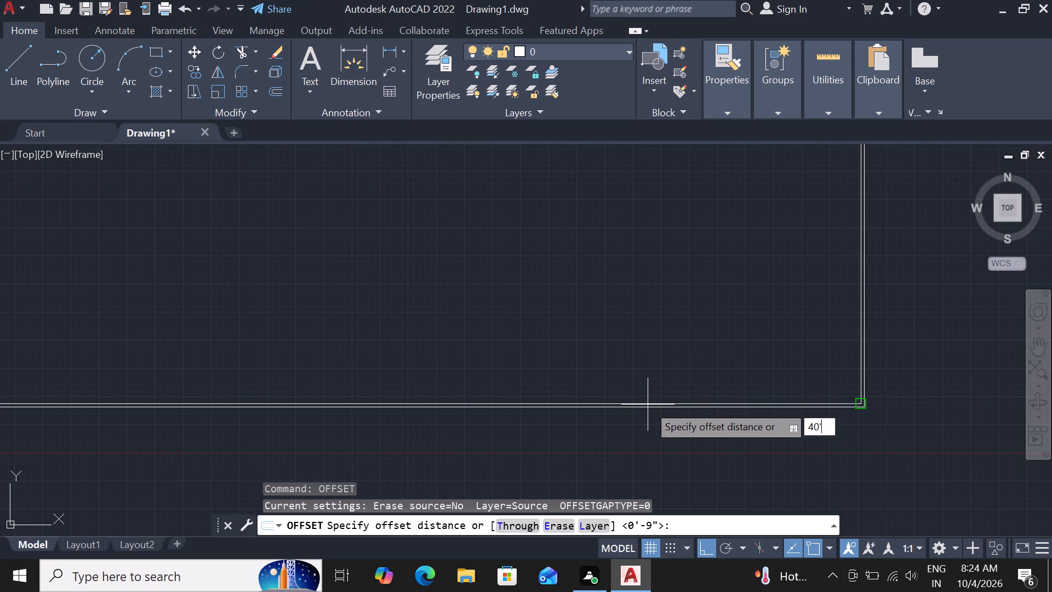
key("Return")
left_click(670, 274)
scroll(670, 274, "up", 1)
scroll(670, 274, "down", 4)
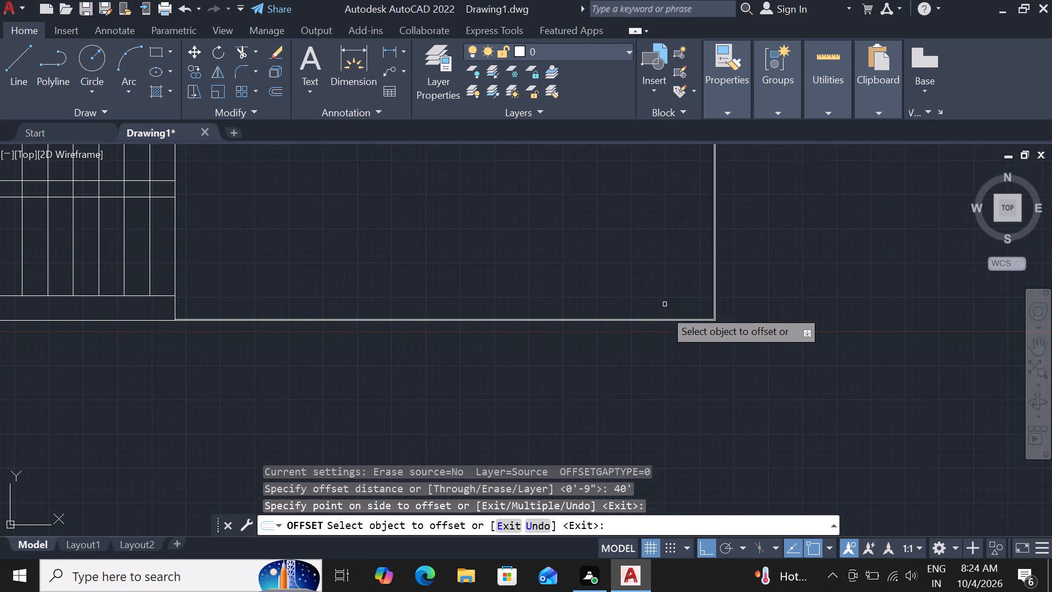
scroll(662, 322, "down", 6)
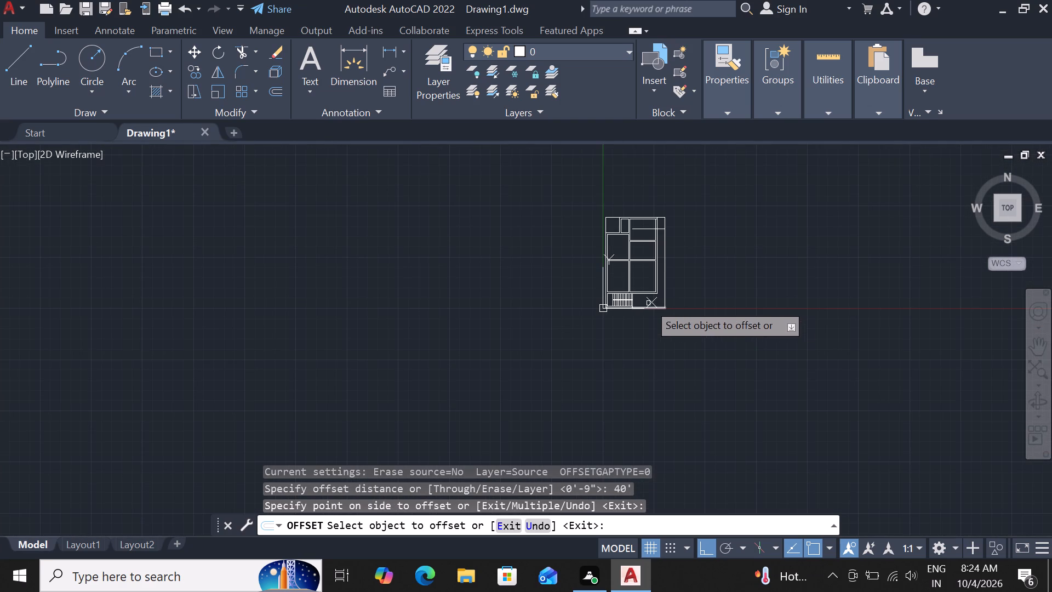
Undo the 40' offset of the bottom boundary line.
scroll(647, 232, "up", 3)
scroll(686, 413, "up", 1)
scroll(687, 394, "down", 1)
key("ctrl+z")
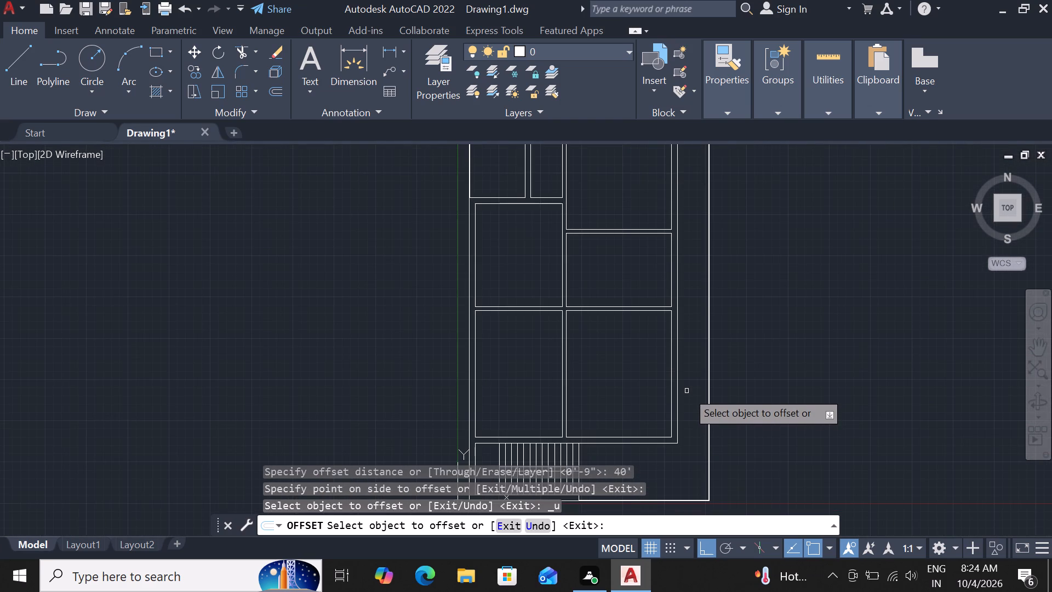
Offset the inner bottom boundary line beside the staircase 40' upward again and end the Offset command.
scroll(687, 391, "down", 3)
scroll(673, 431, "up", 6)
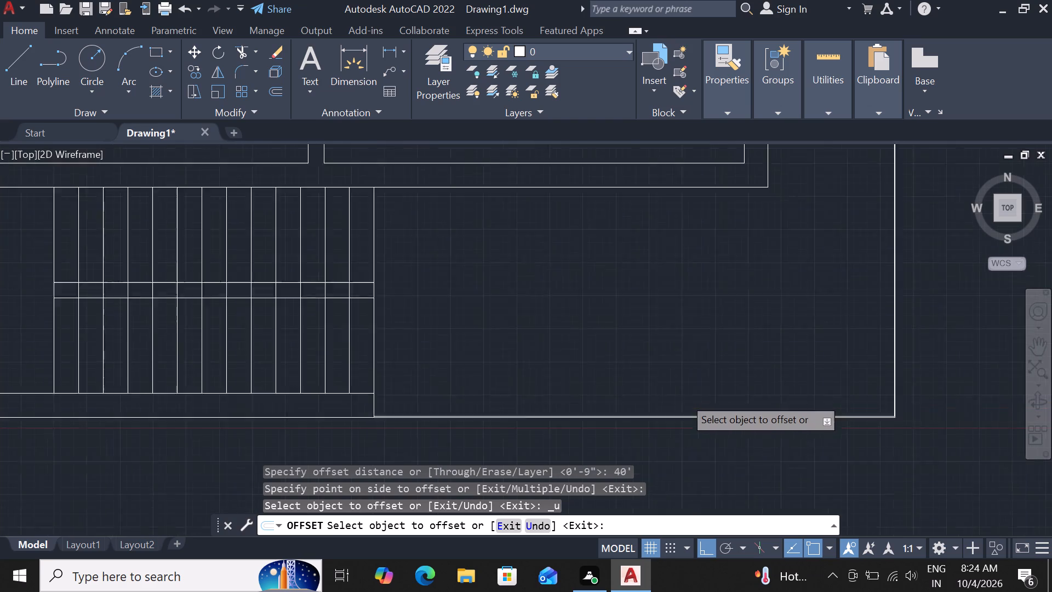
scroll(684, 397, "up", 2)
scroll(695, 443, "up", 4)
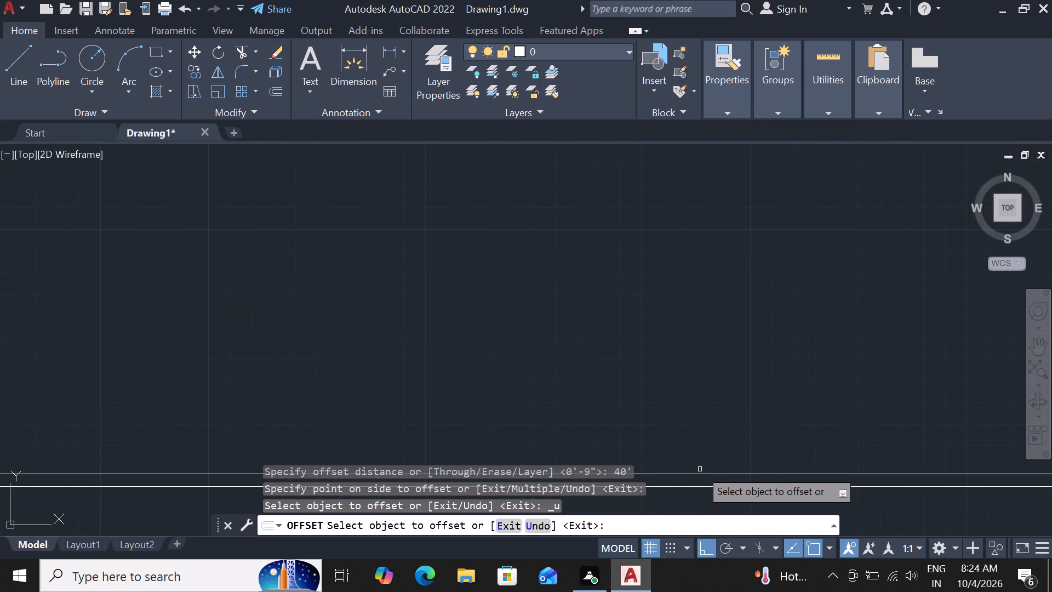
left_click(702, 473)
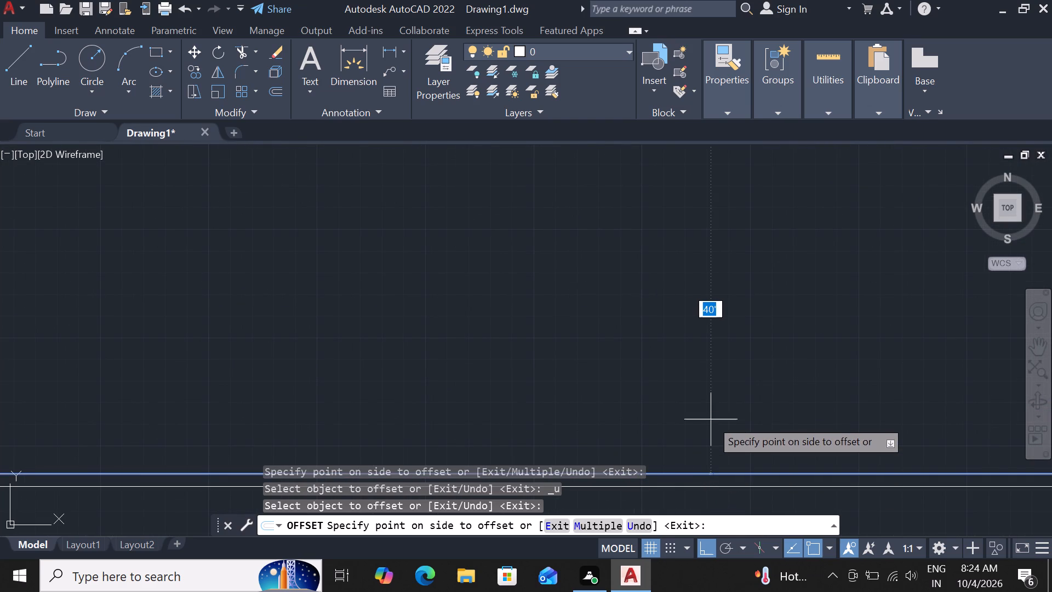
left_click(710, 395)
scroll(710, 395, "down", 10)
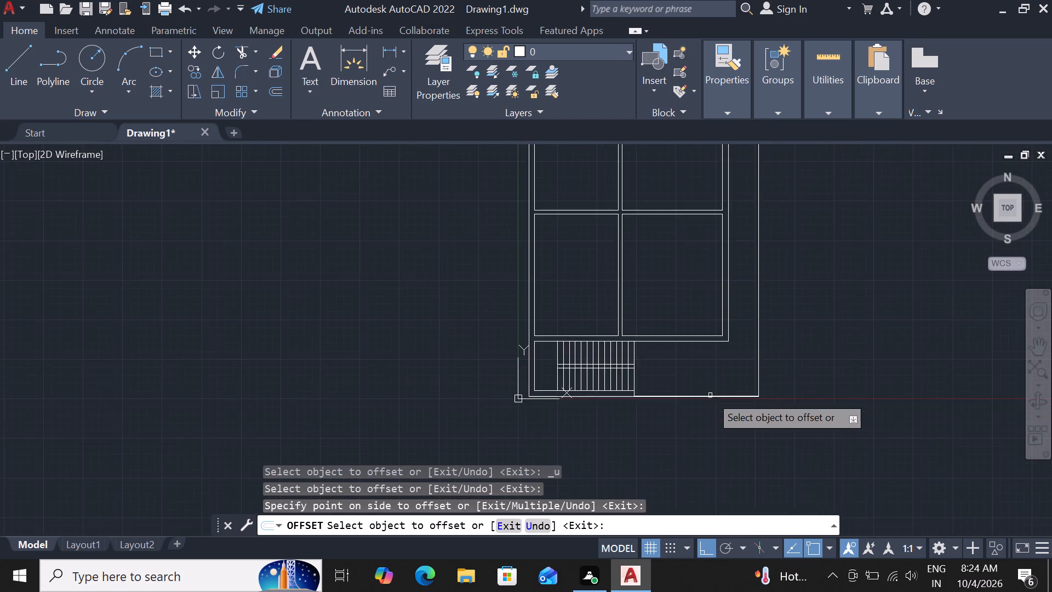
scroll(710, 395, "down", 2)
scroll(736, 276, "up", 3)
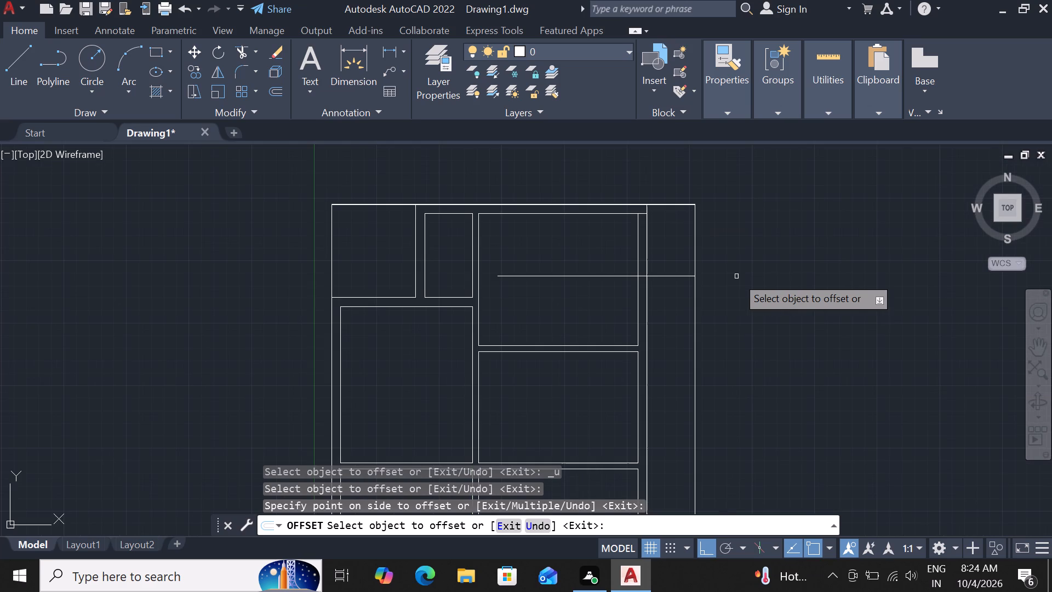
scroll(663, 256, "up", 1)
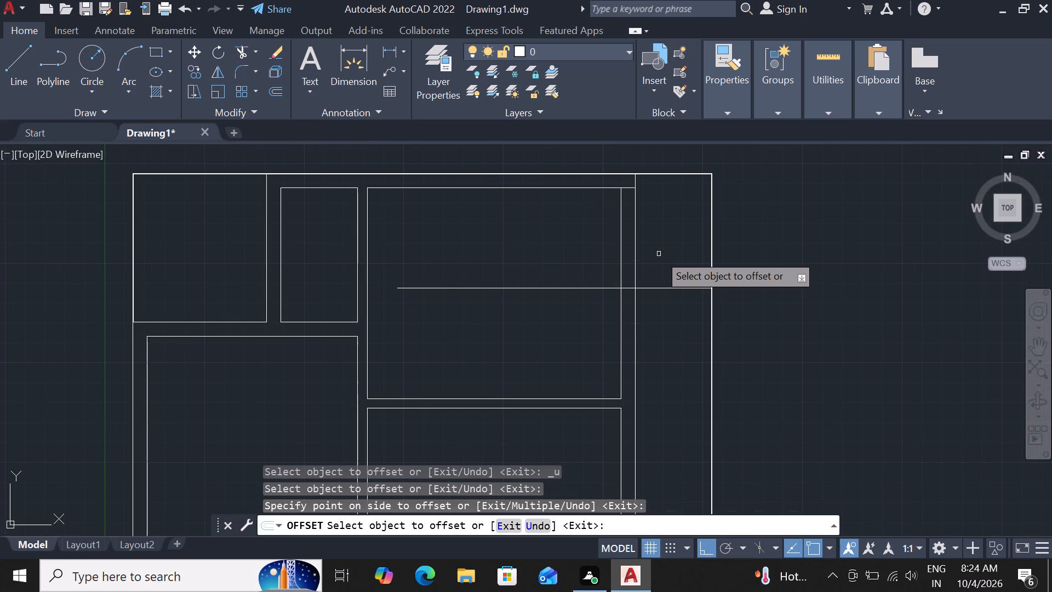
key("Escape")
Check the vertical distance from the boundary's upper-right inner corner down to the offset line with a temporary dimension.
scroll(659, 254, "down", 2)
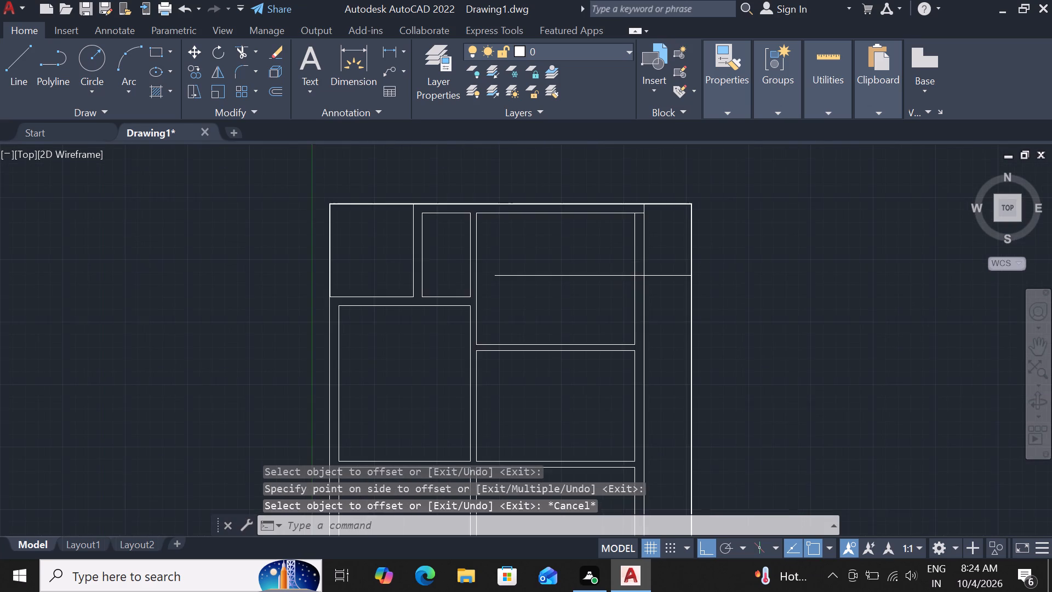
scroll(659, 254, "down", 2)
scroll(659, 254, "up", 4)
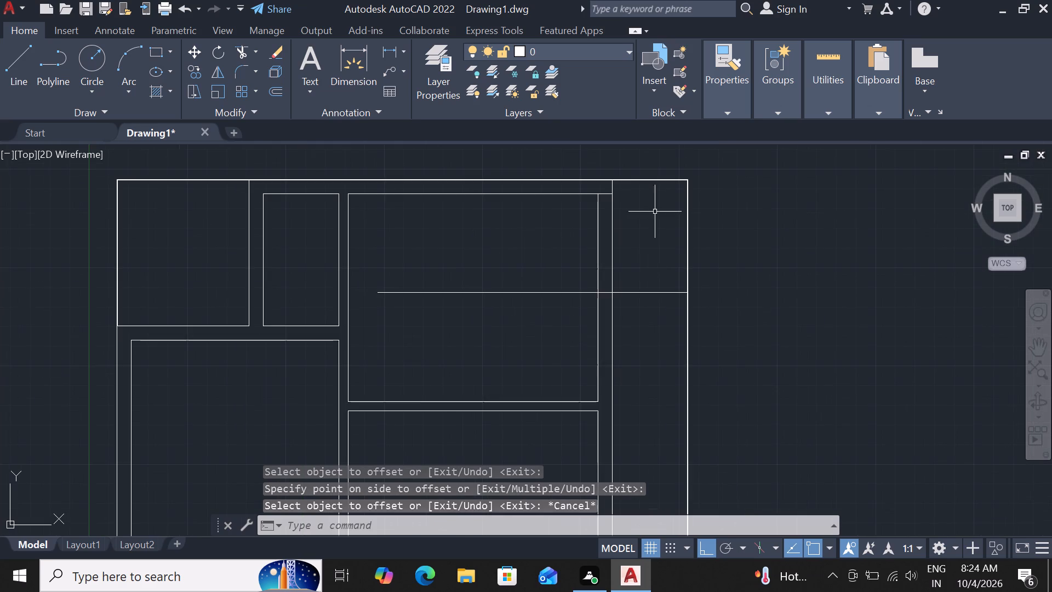
scroll(655, 208, "up", 2)
left_click(359, 62)
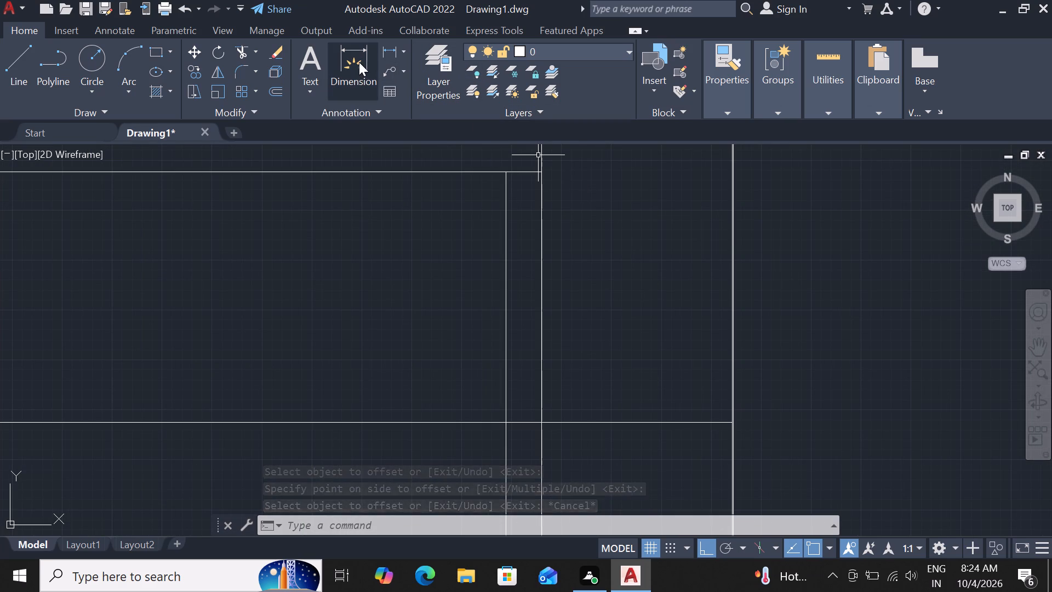
scroll(579, 265, "down", 1)
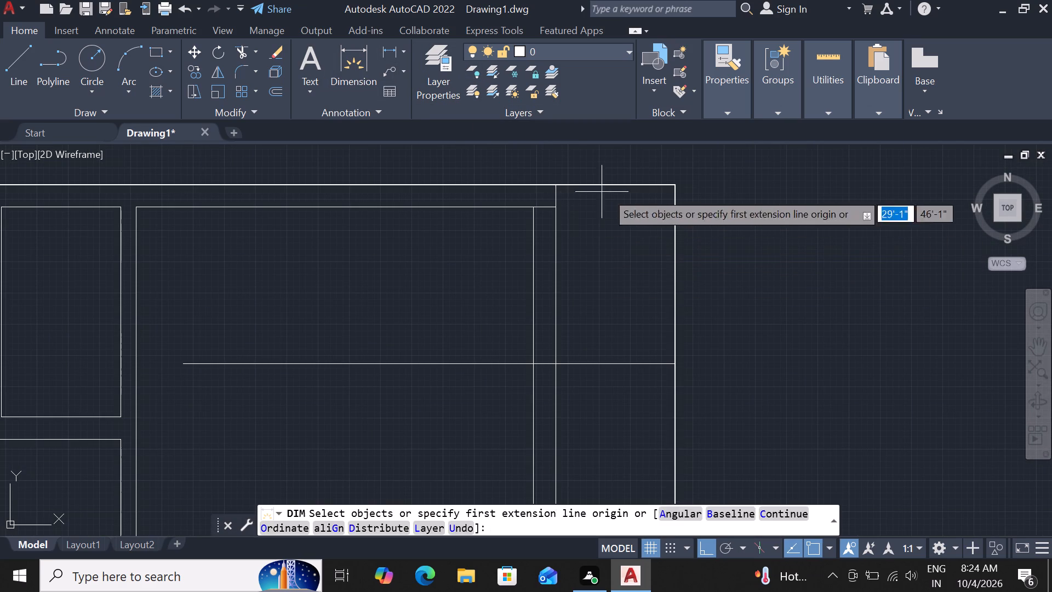
scroll(677, 192, "up", 2)
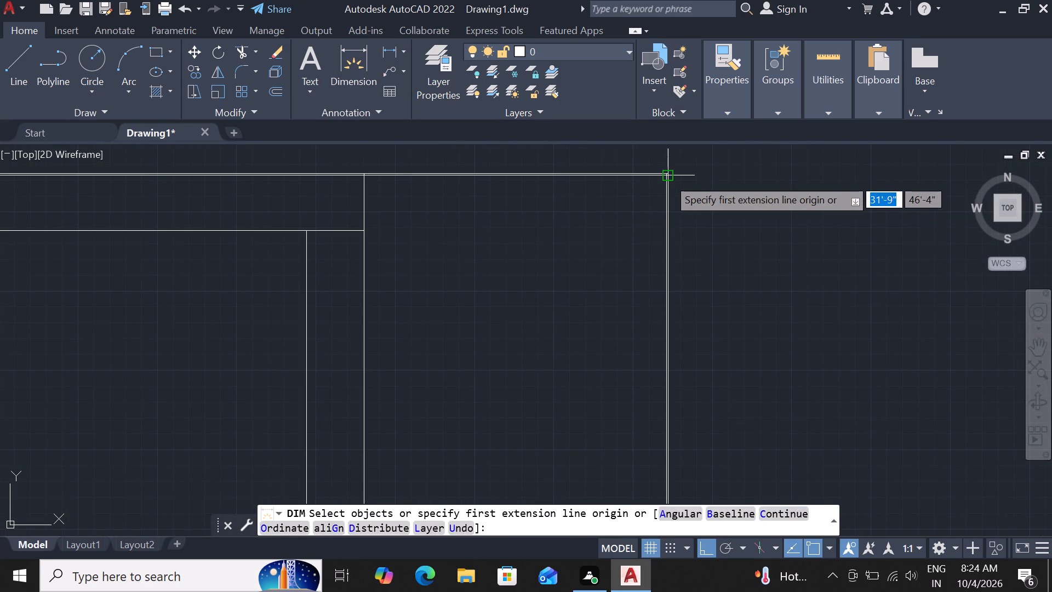
scroll(661, 178, "up", 4)
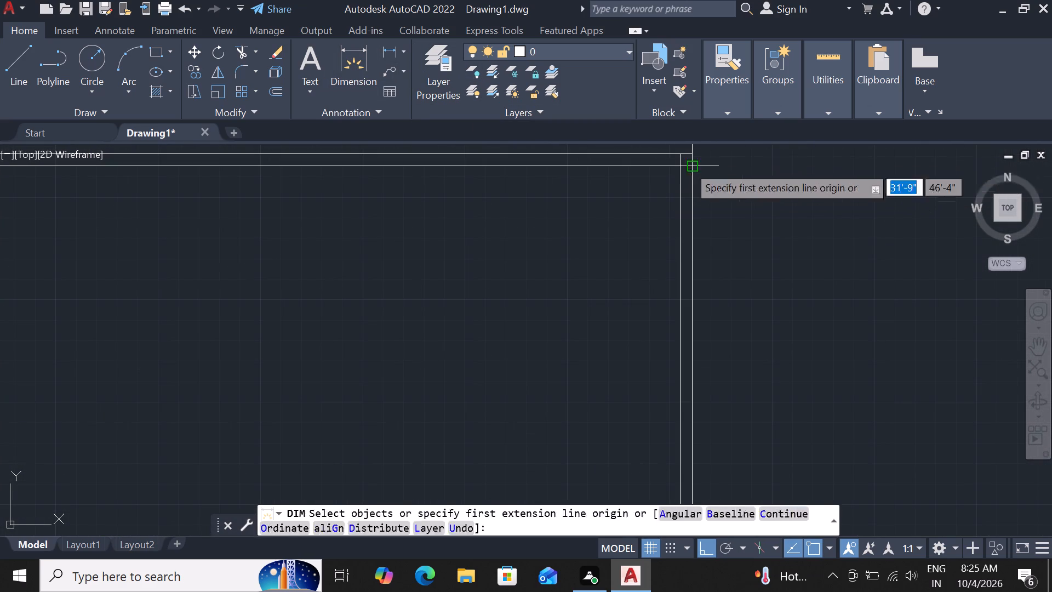
left_click(682, 163)
scroll(668, 208, "down", 4)
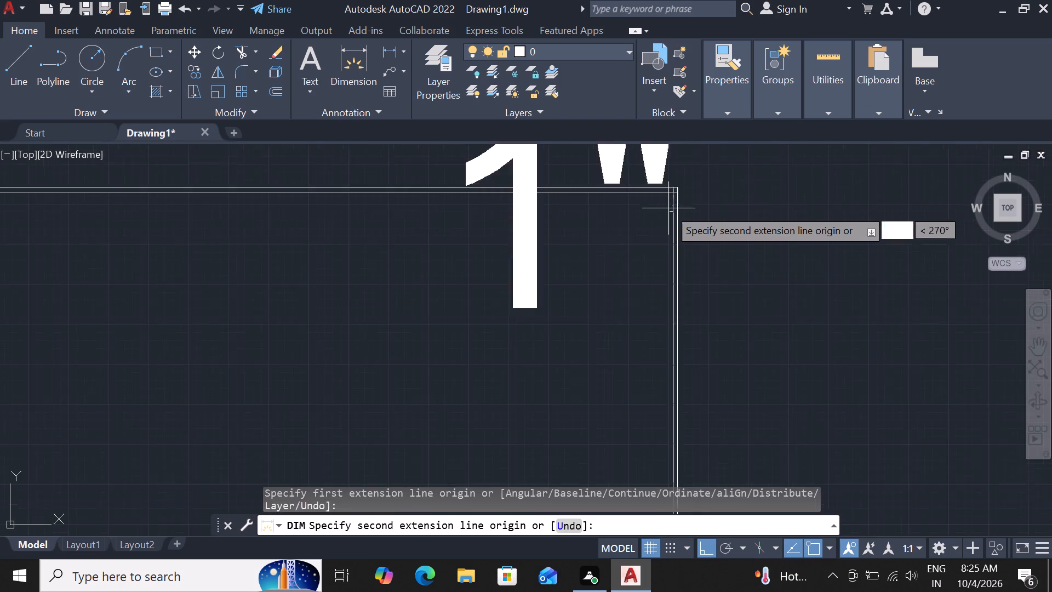
scroll(668, 208, "down", 3)
scroll(648, 367, "up", 2)
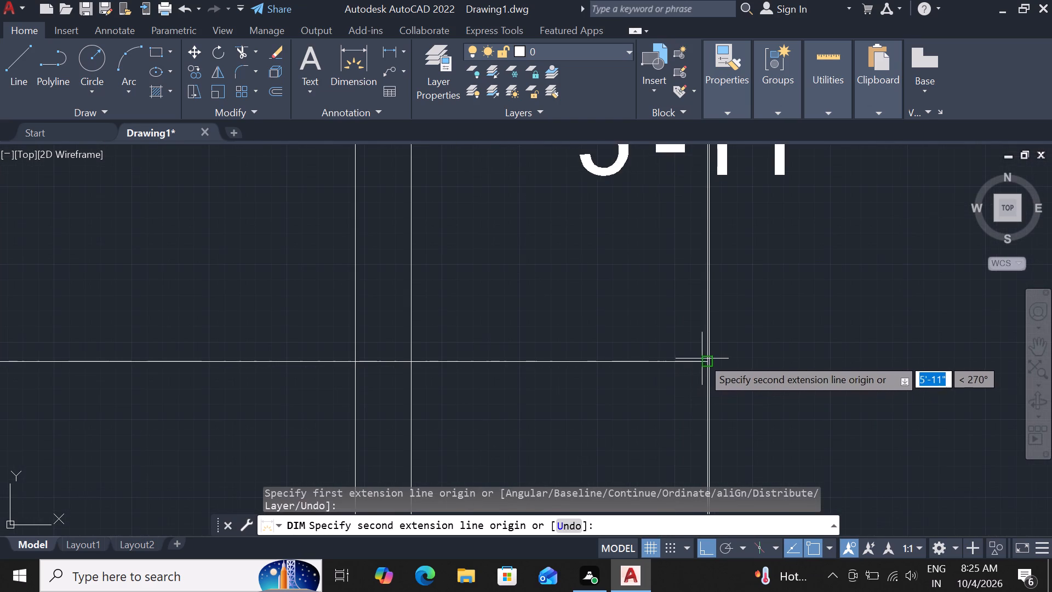
scroll(702, 357, "down", 1)
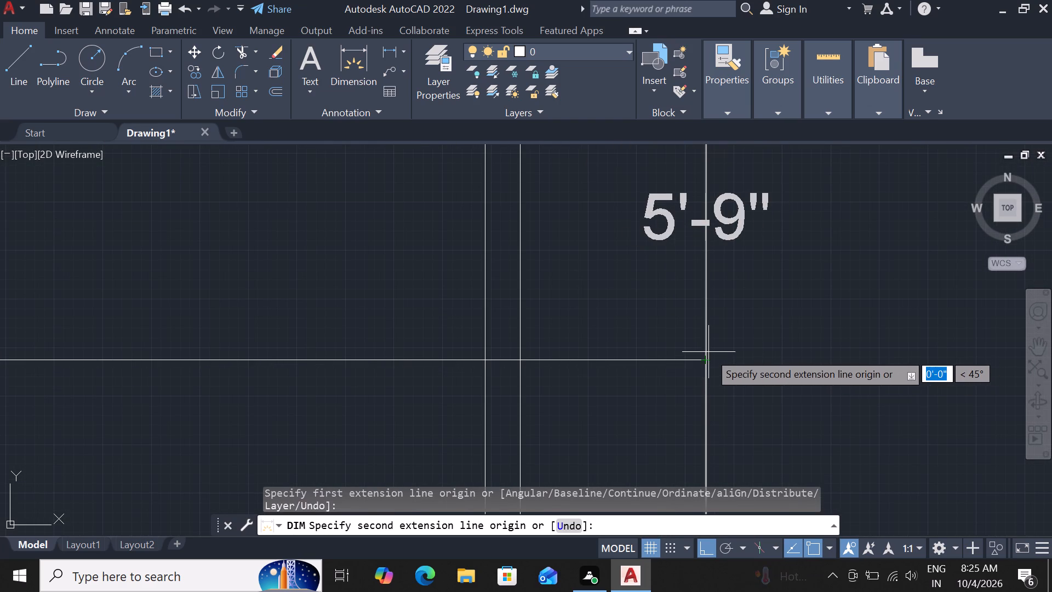
key("Escape")
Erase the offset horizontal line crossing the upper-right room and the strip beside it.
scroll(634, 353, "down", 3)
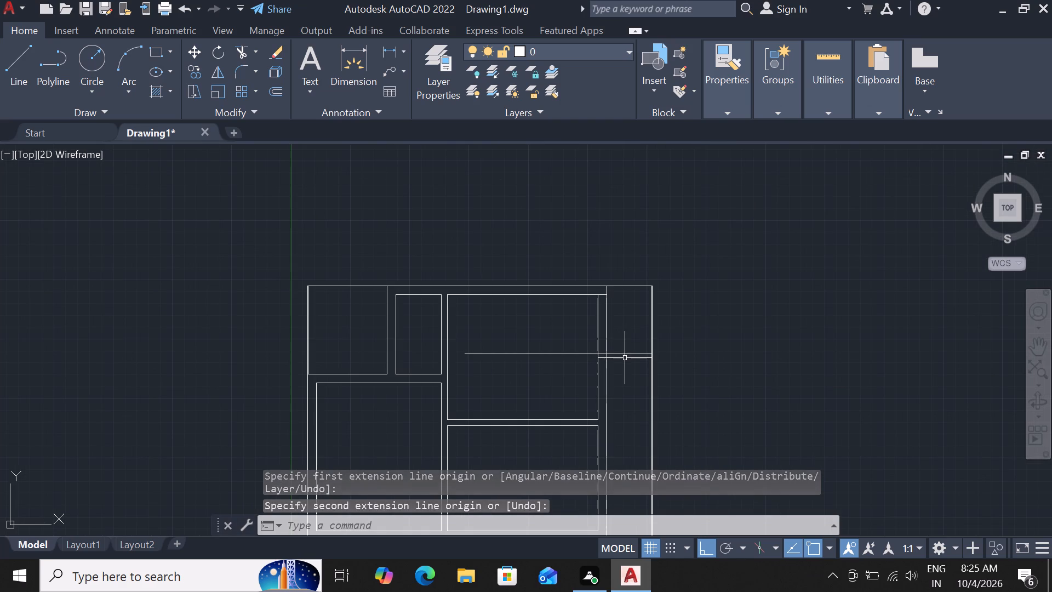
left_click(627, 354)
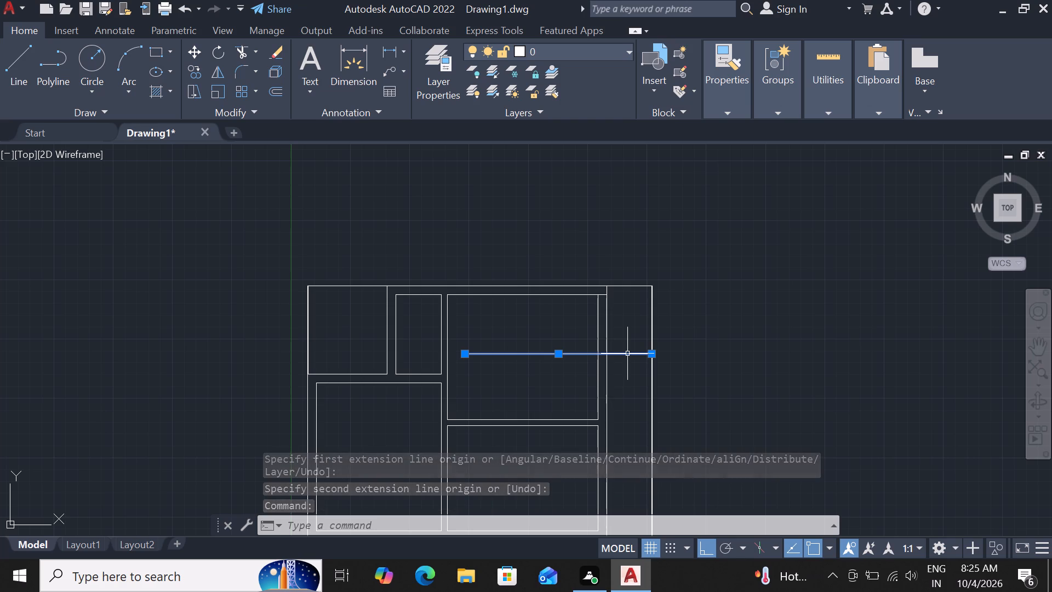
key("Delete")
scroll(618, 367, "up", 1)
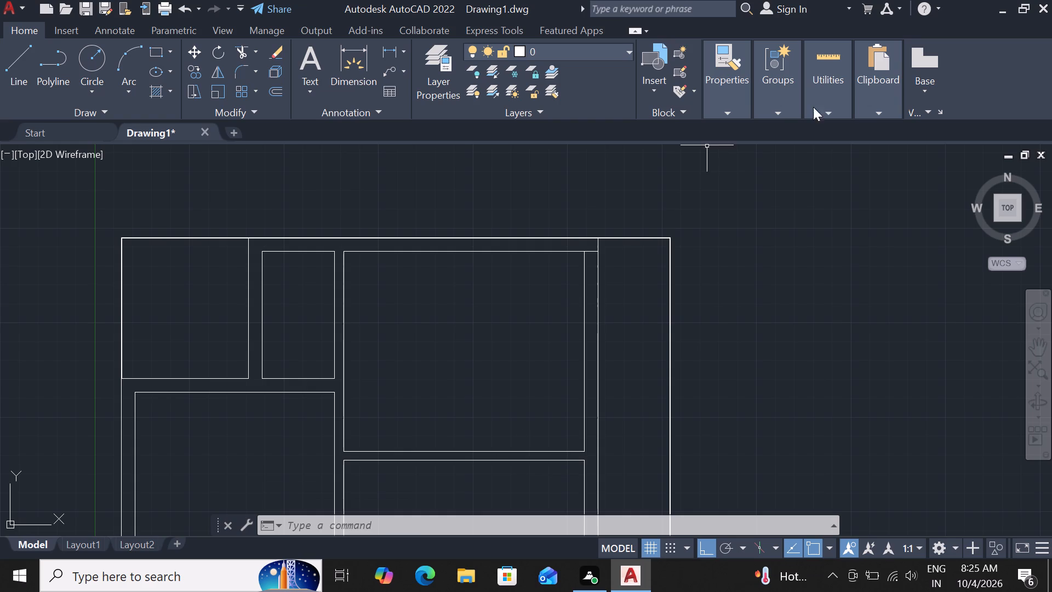
Move the AutoCAD window aside, open the plan1 reference image and examine the baths and wide balcony along the plan's right side.
left_click(1021, 4)
scroll(739, 159, "down", 1)
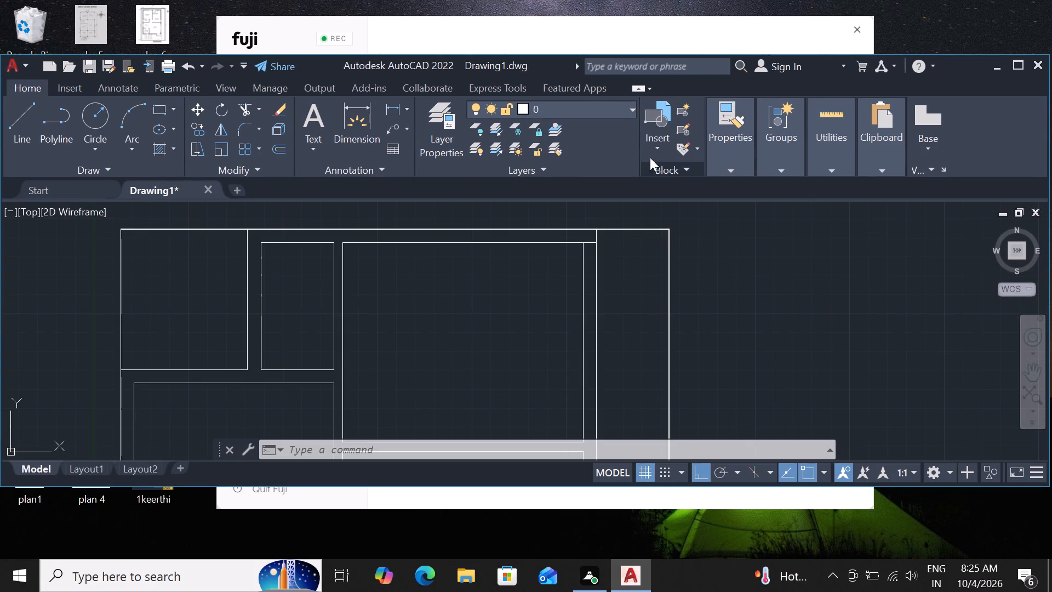
left_click_drag(502, 61, 505, 62)
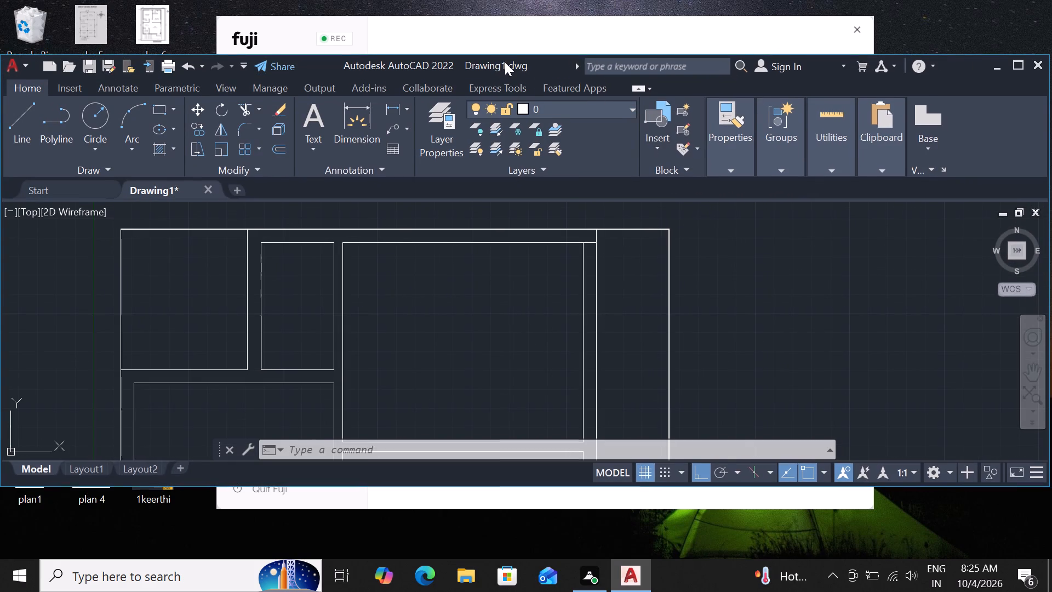
left_click_drag(505, 62, 814, 53)
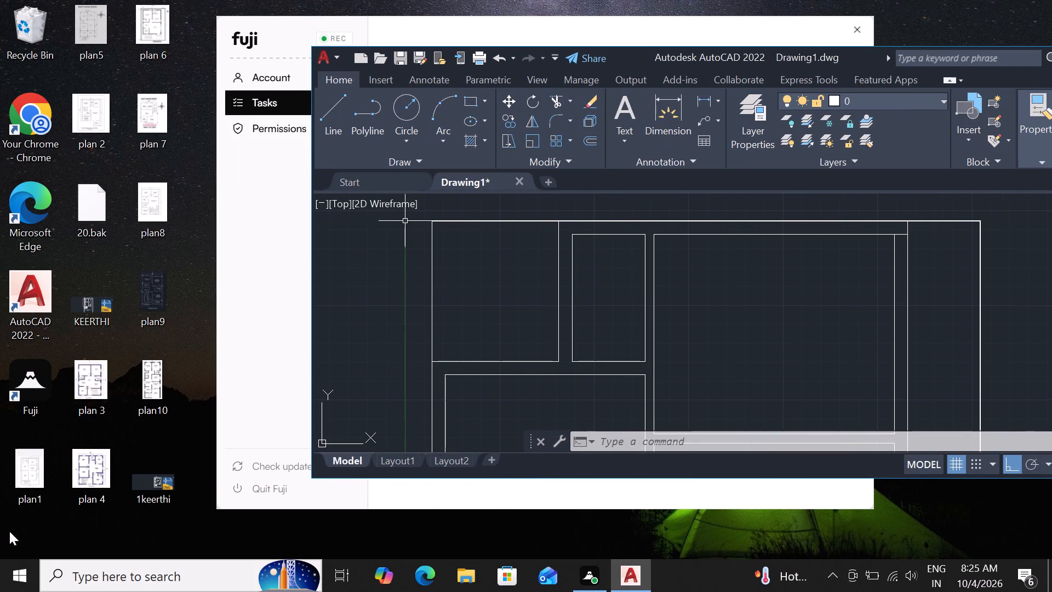
double_click(28, 488)
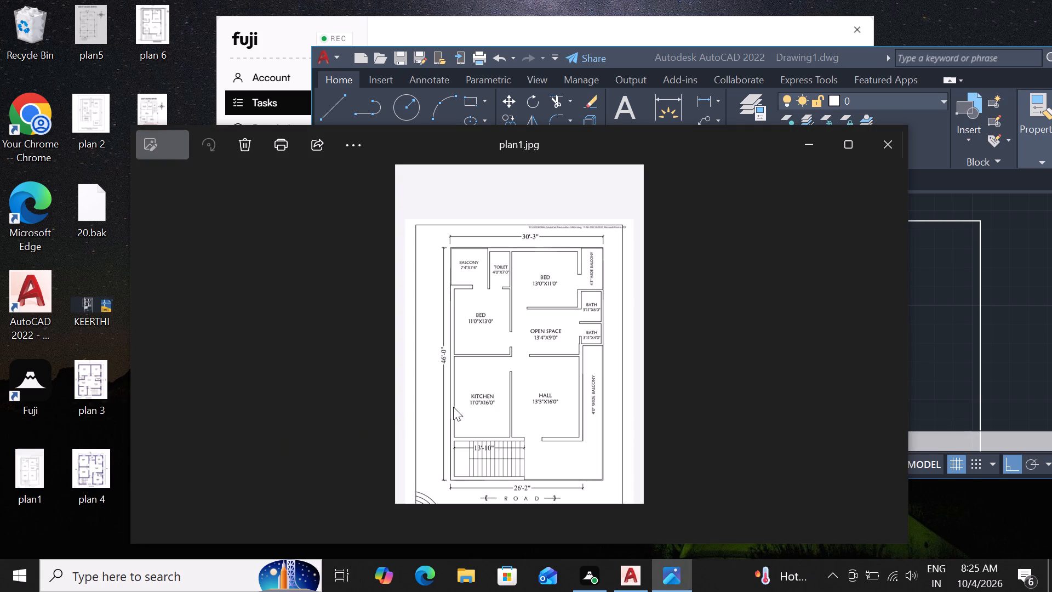
scroll(581, 419, "up", 3)
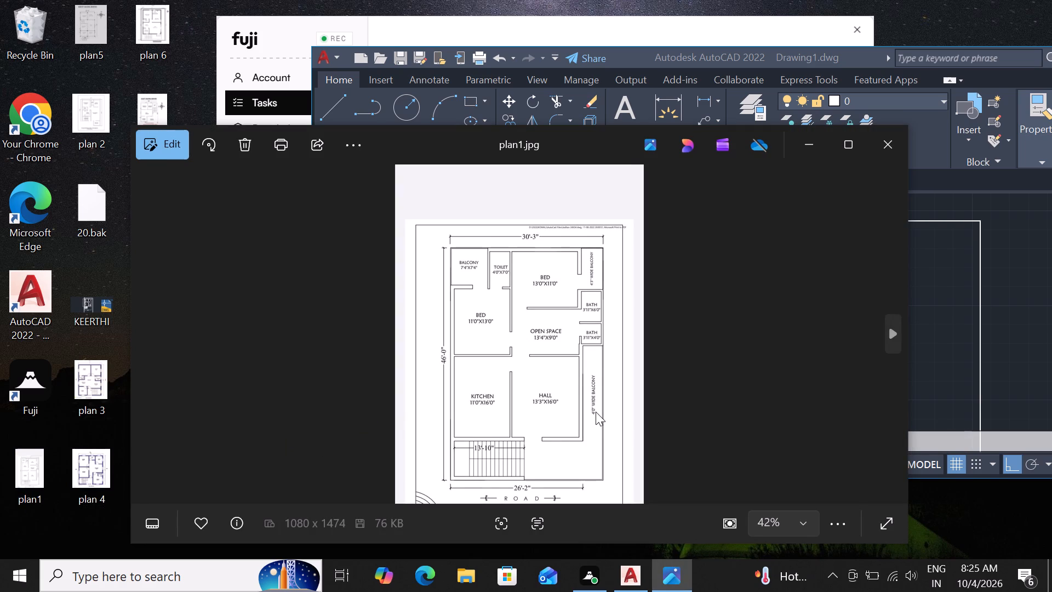
scroll(622, 407, "up", 4)
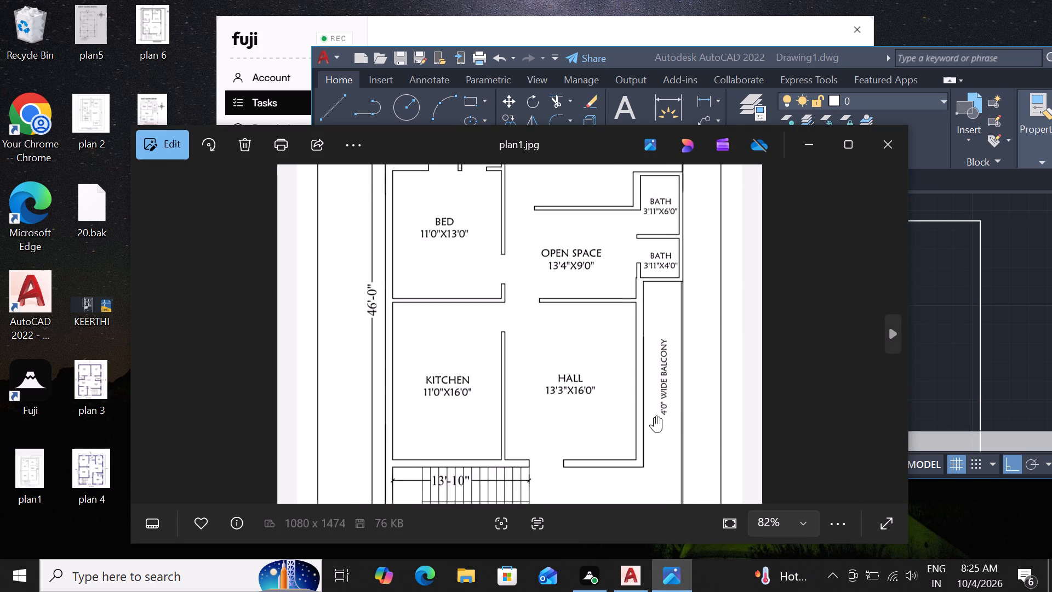
Examine the baths, balconies and neighbouring rooms along the right side of the plan1 reference image and close it.
scroll(679, 428, "up", 2)
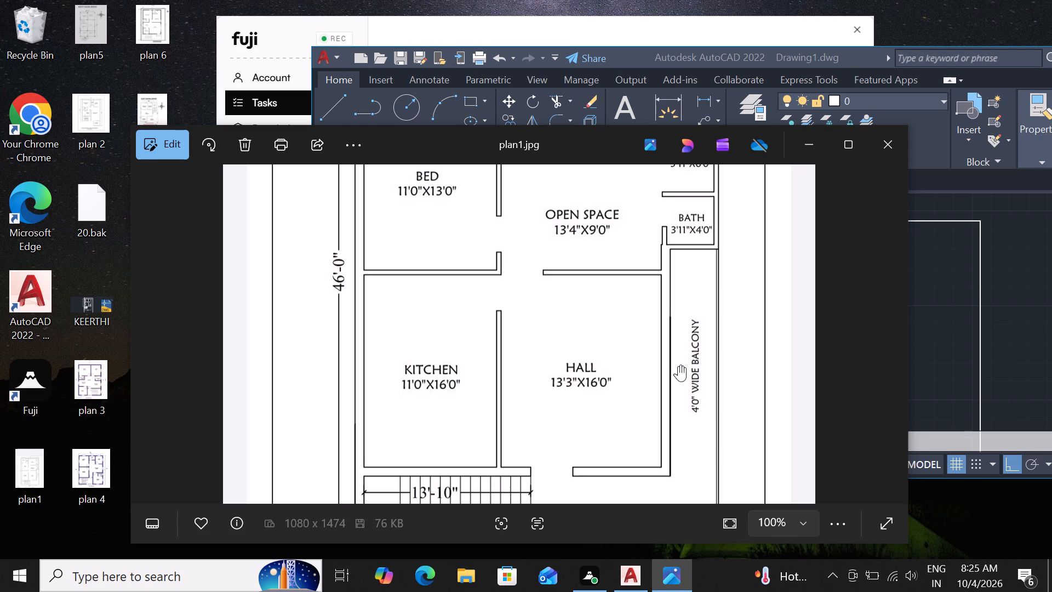
scroll(649, 297, "down", 3)
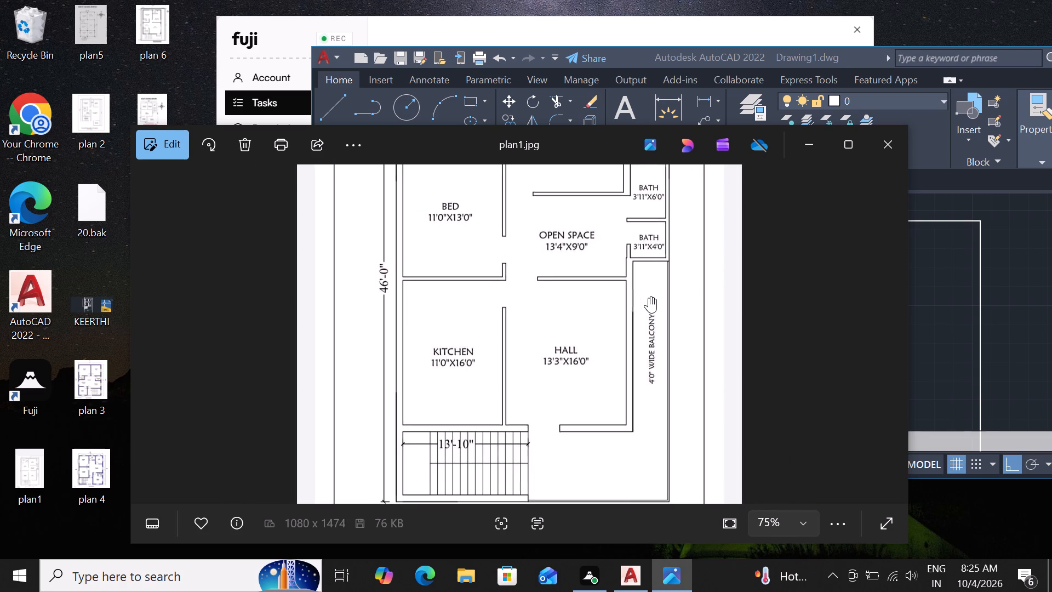
scroll(632, 244, "down", 3)
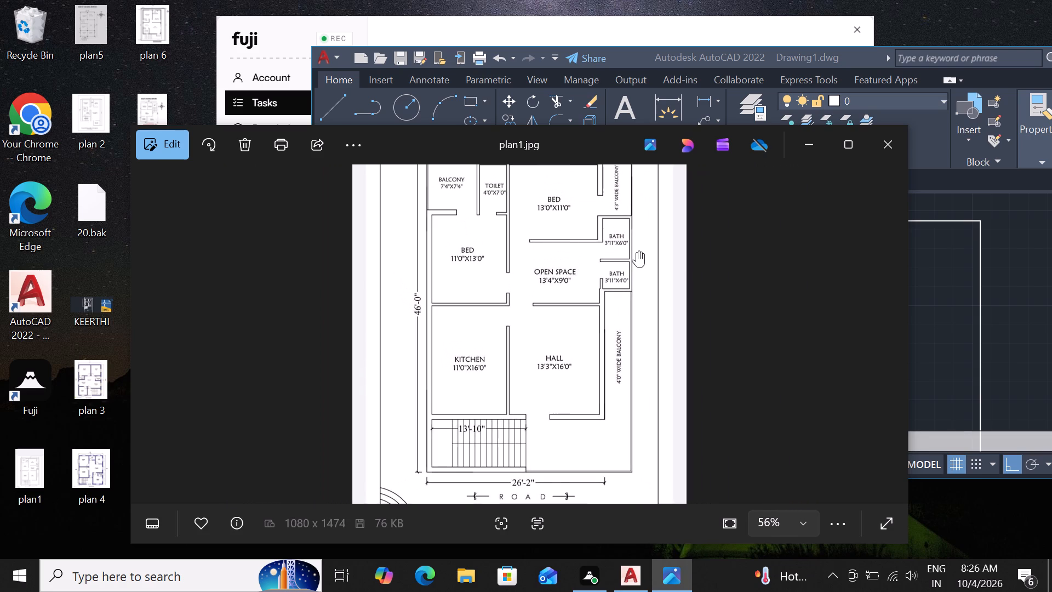
scroll(650, 278, "down", 1)
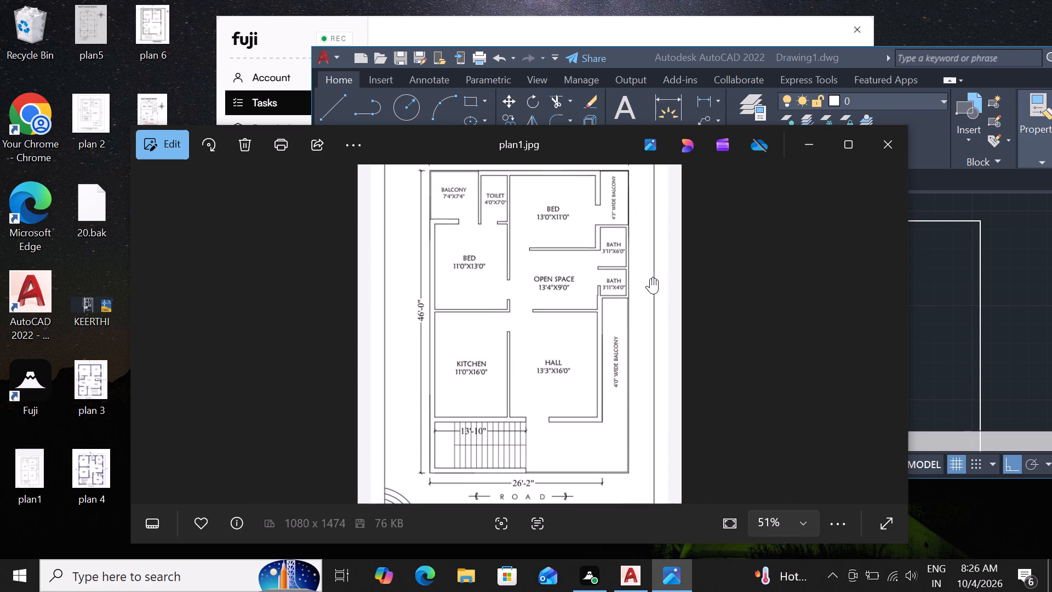
scroll(627, 222, "up", 2)
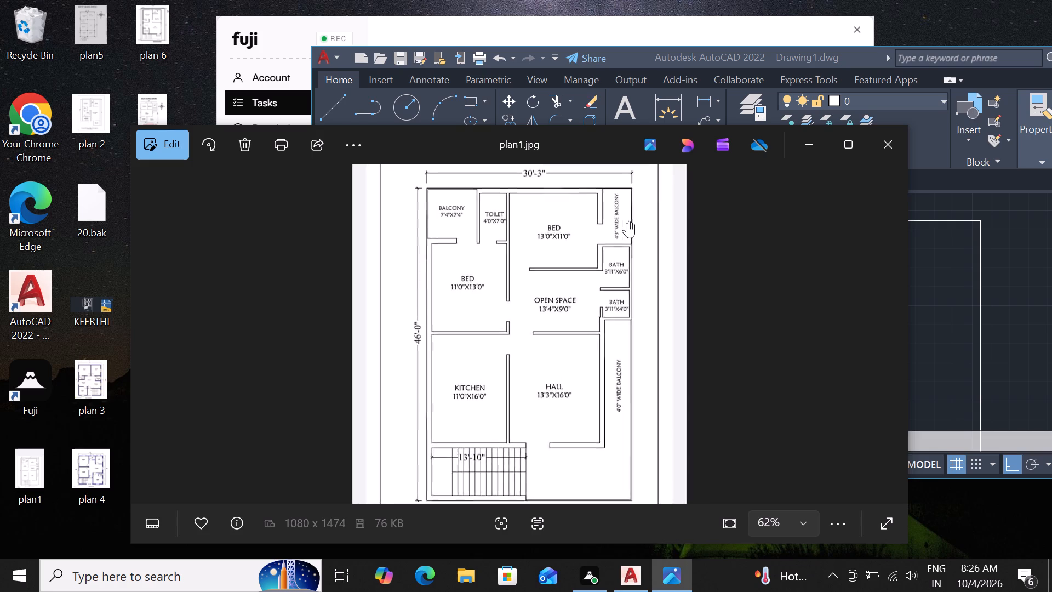
scroll(627, 222, "up", 1)
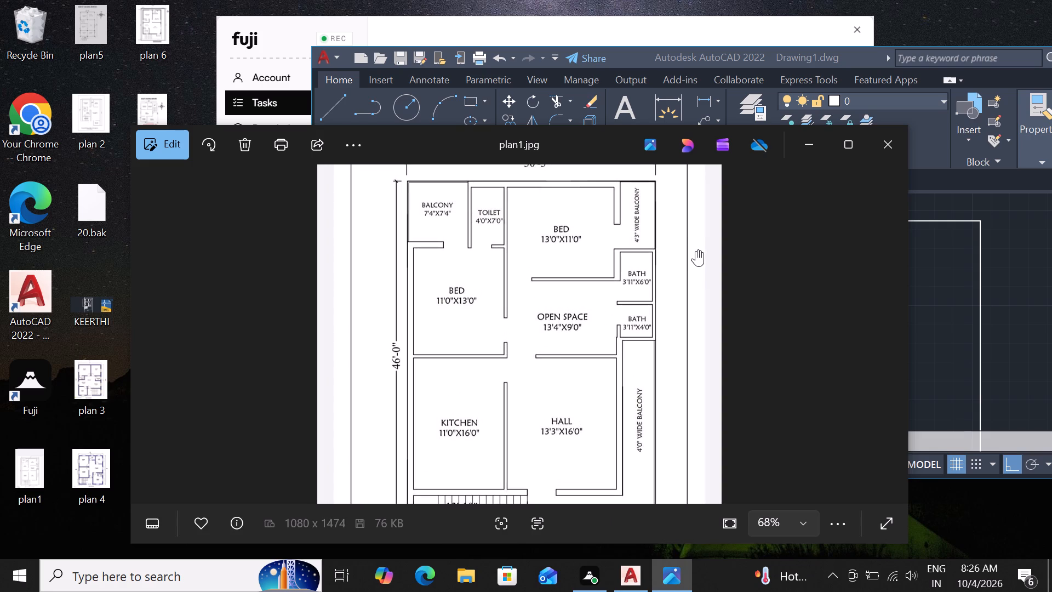
scroll(696, 251, "up", 1)
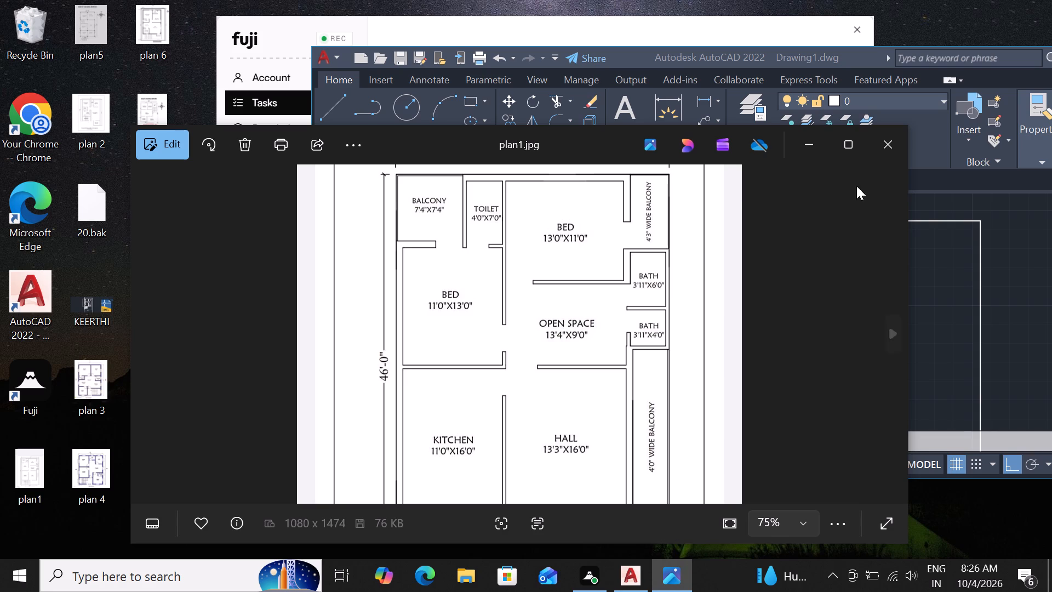
left_click(887, 154)
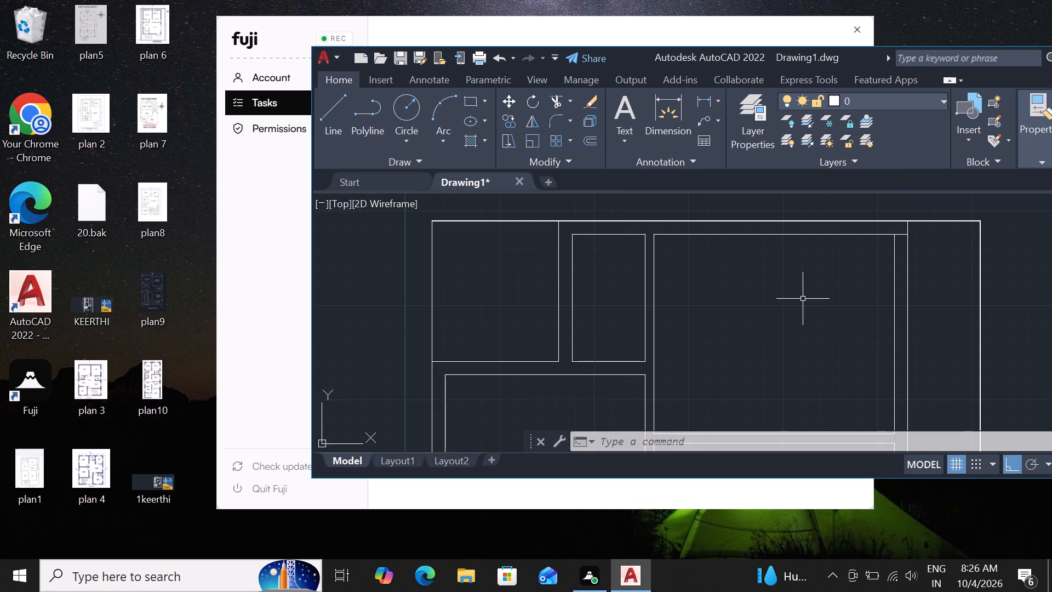
Bring the AutoCAD window back fully into view and maximize it to show the whole floor plan.
scroll(802, 300, "down", 2)
scroll(551, 254, "down", 1)
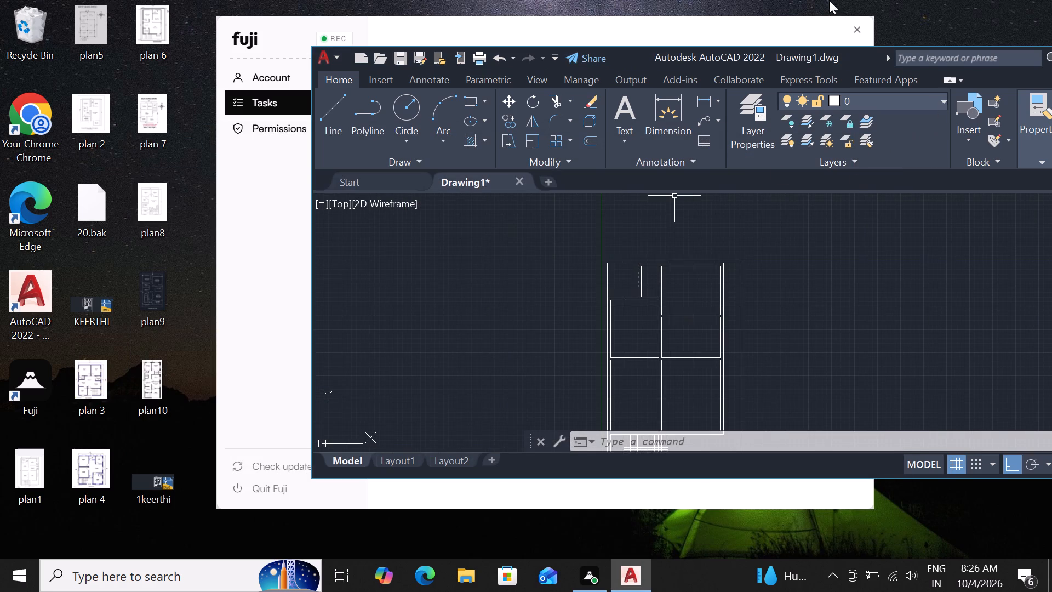
left_click_drag(740, 60, 559, 59)
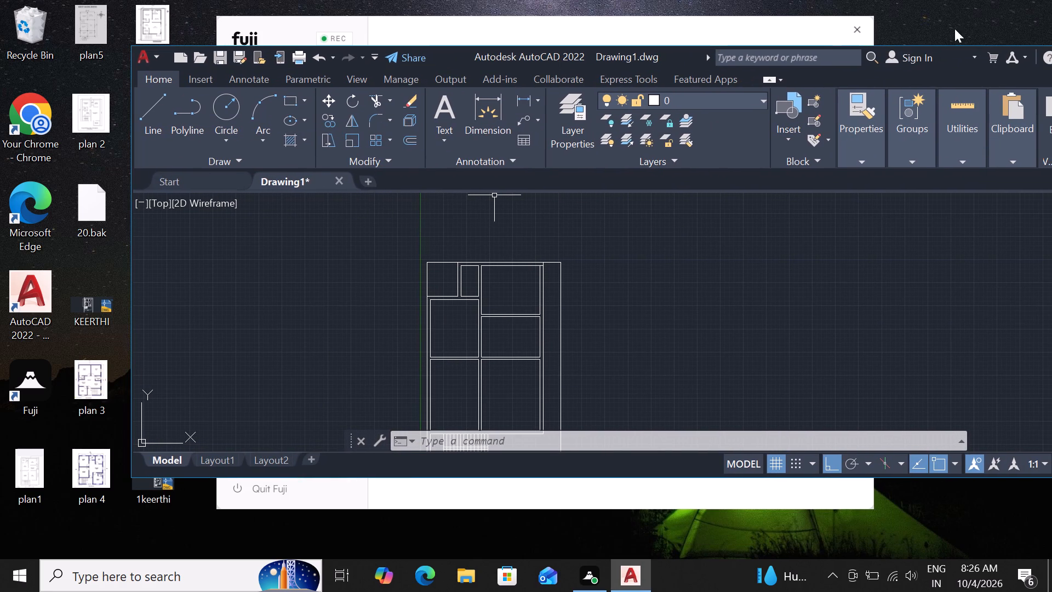
left_click_drag(472, 48, 391, 42)
left_click_drag(501, 60, 428, 61)
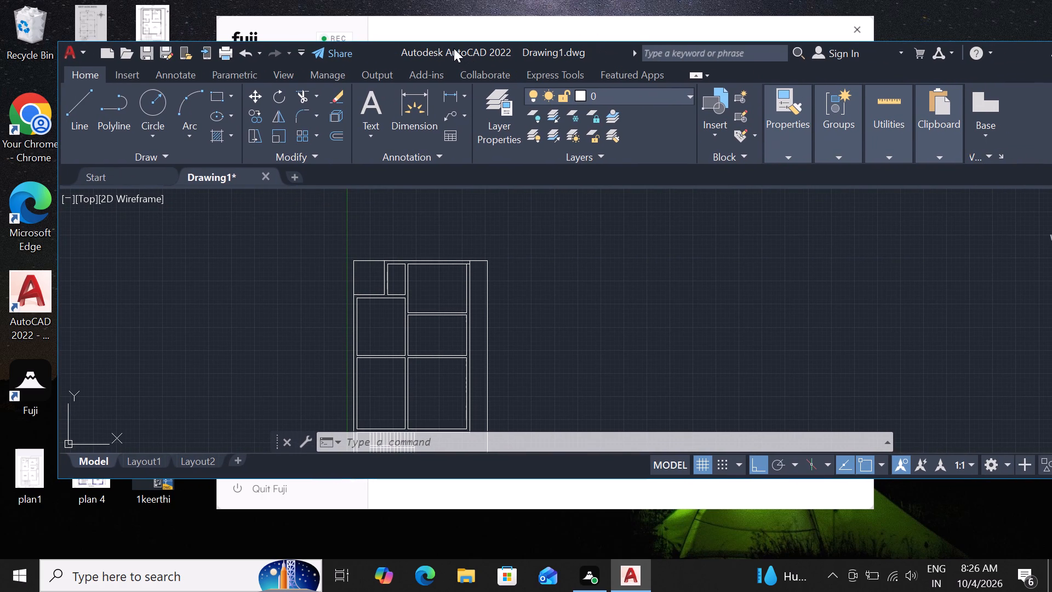
left_click_drag(454, 48, 419, 37)
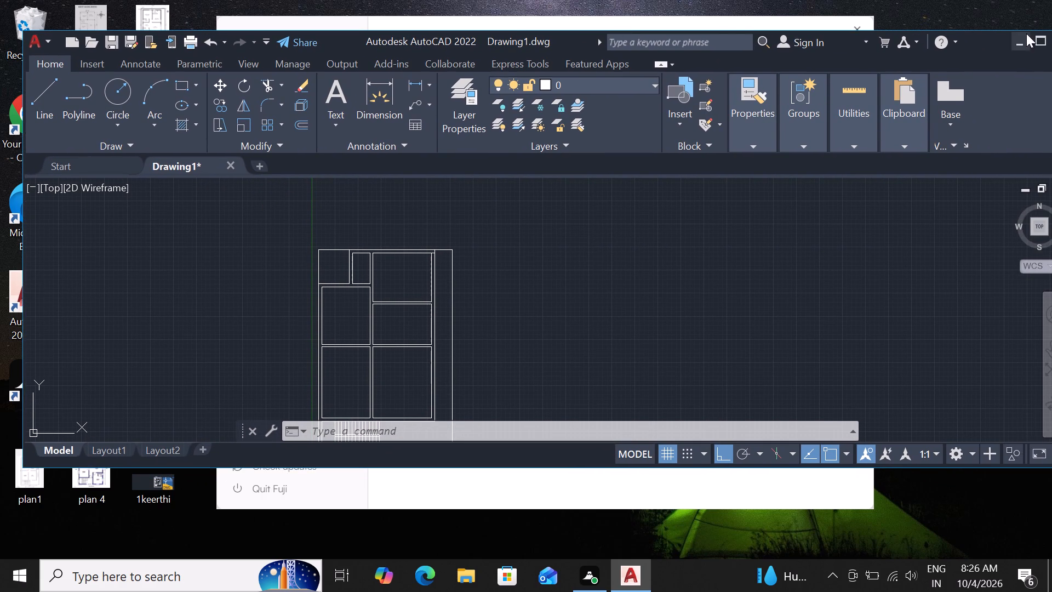
left_click(1038, 44)
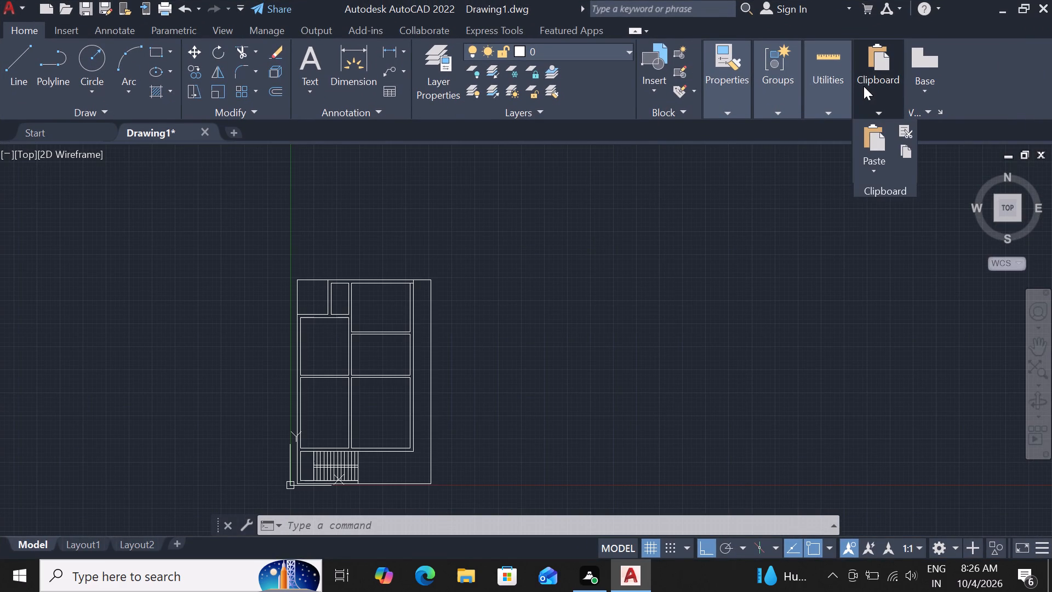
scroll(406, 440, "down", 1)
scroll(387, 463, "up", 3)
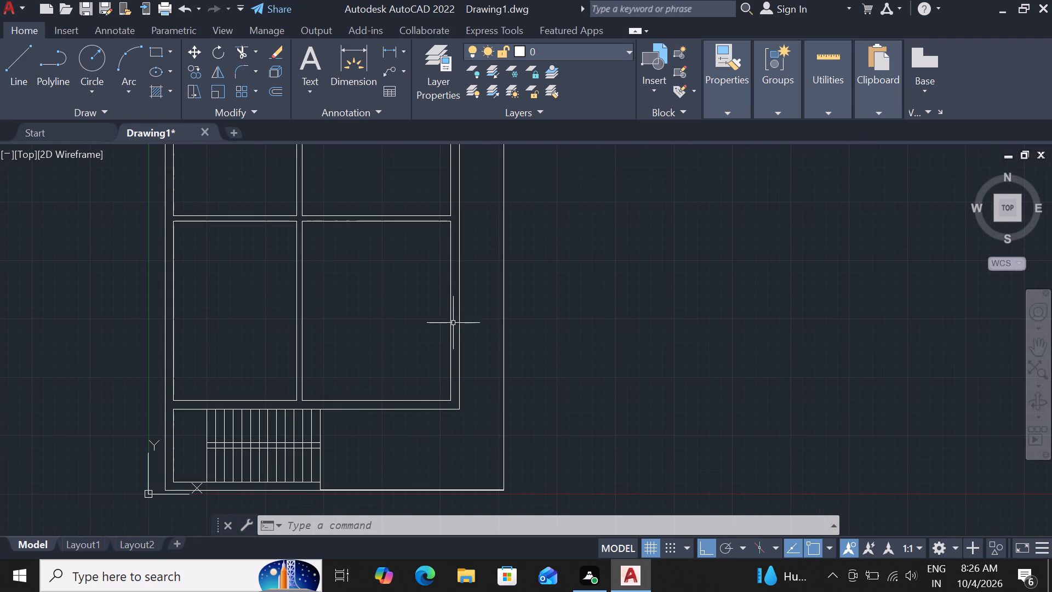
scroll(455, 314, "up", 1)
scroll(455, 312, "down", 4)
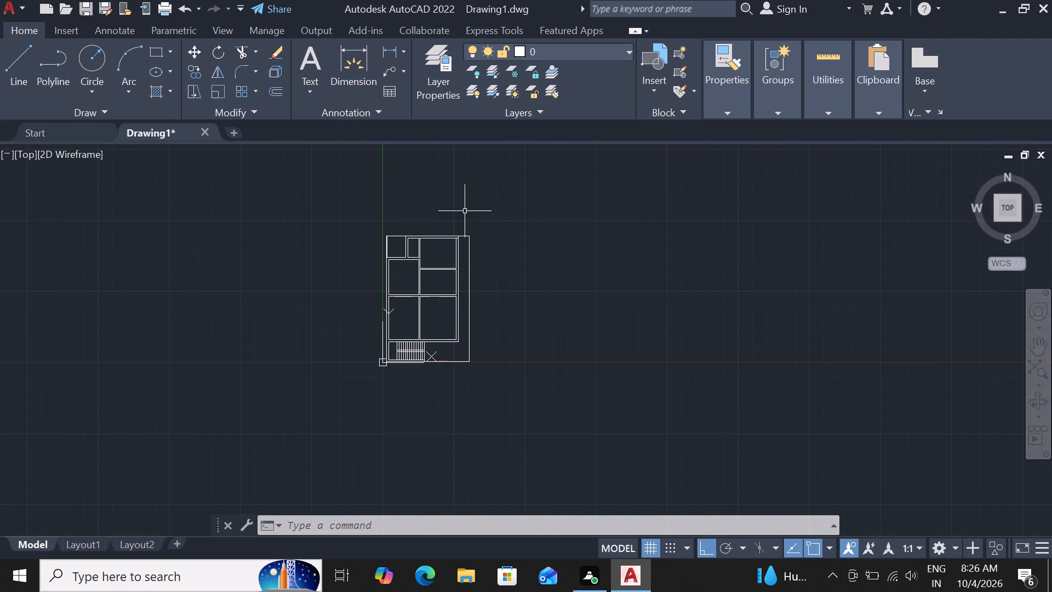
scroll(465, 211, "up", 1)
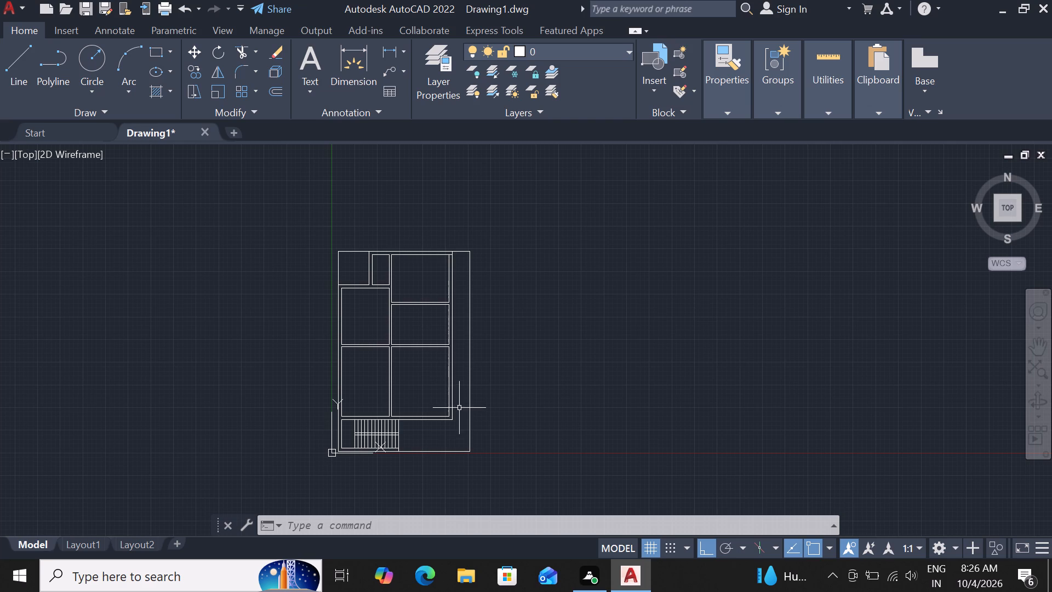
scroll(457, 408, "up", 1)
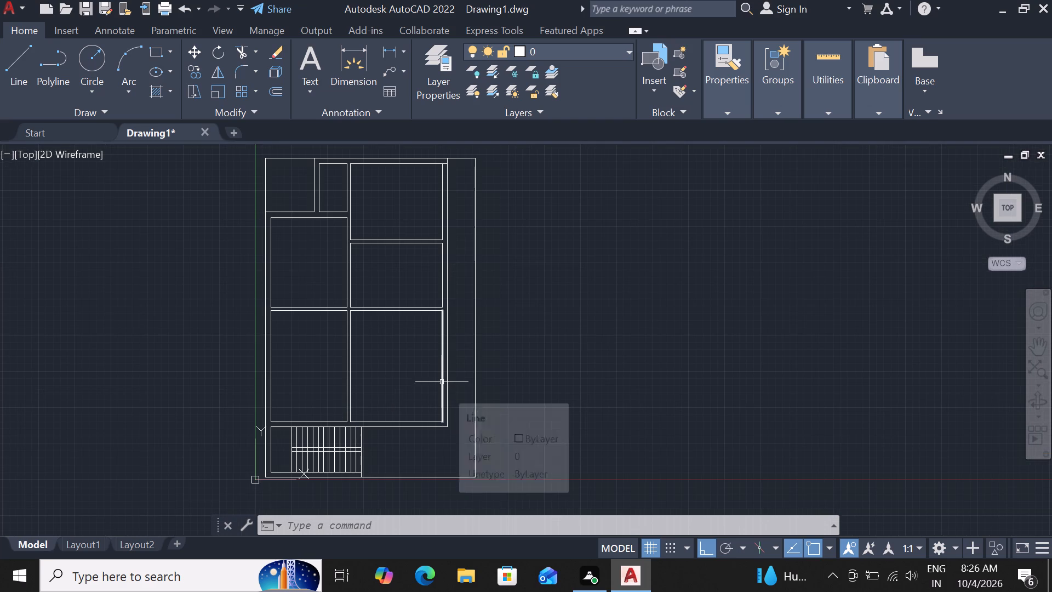
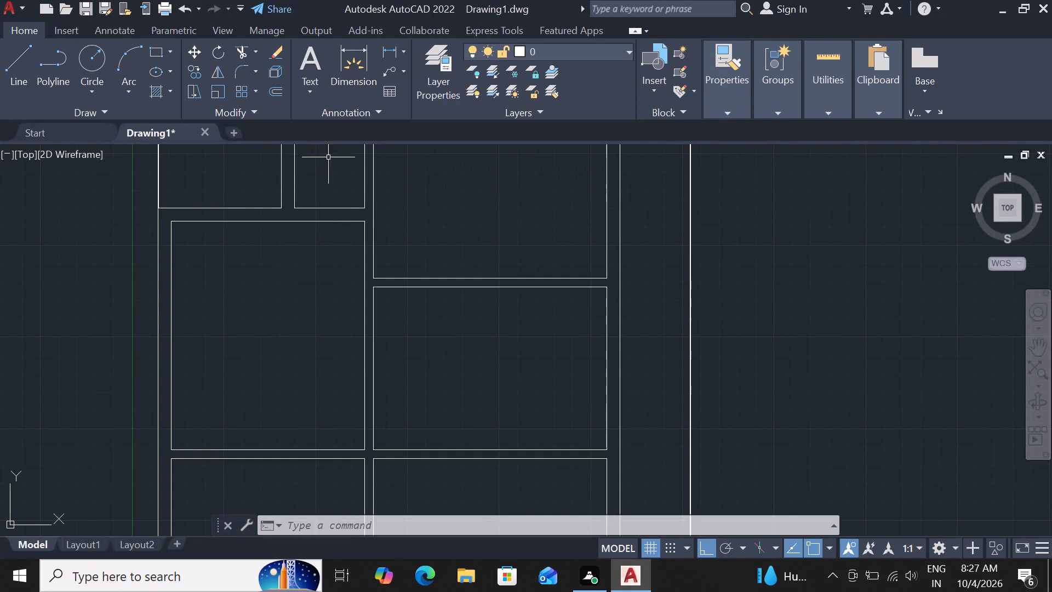
Extend the two horizontal wall lines below the small upper room across to the outer east boundary line.
key("e")
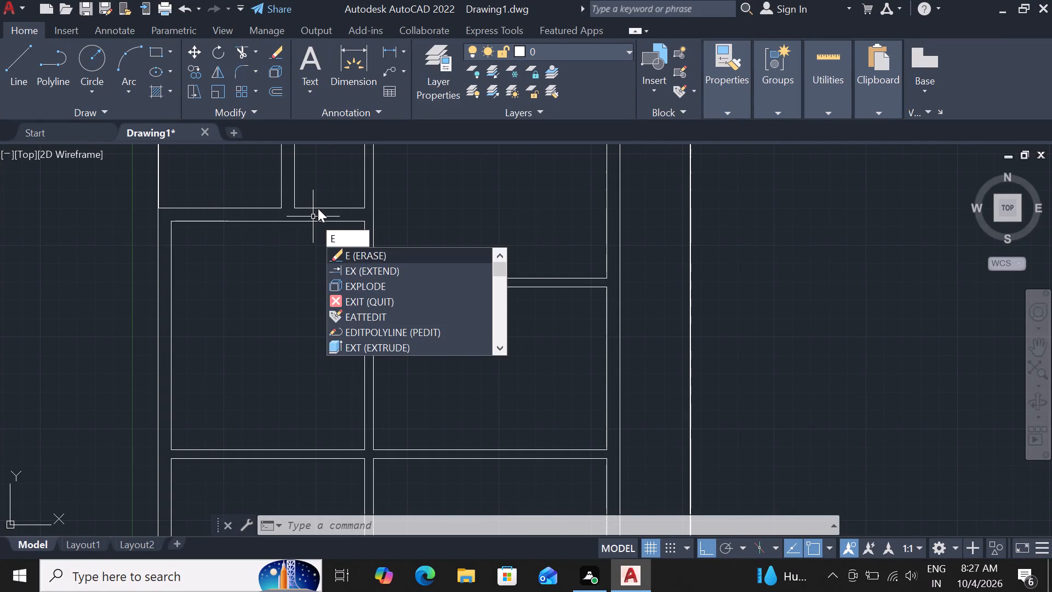
type("x")
key("space")
key("space")
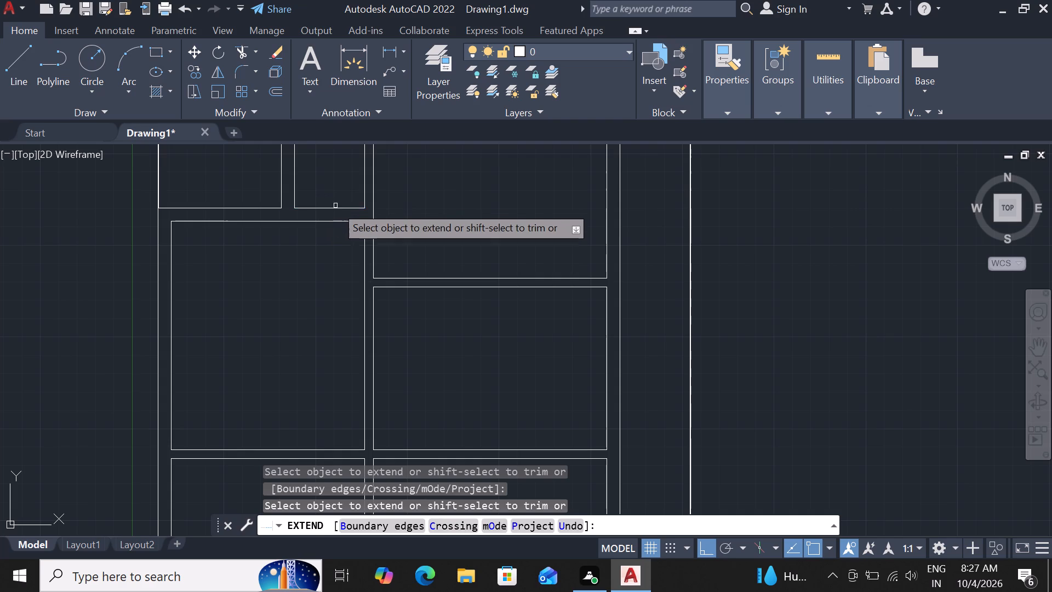
left_click(335, 207)
left_click(355, 207)
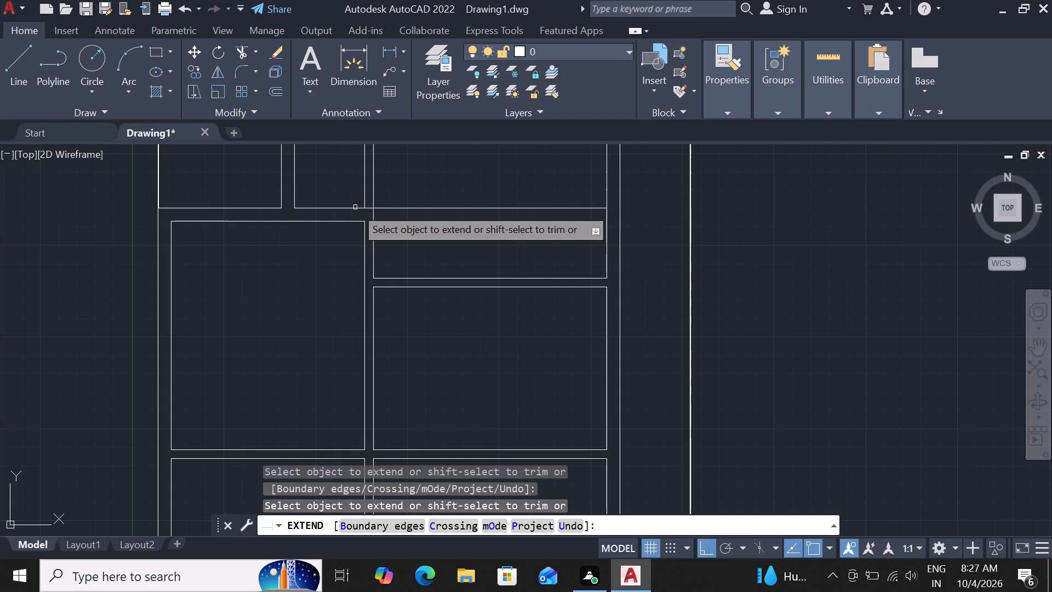
left_click(501, 209)
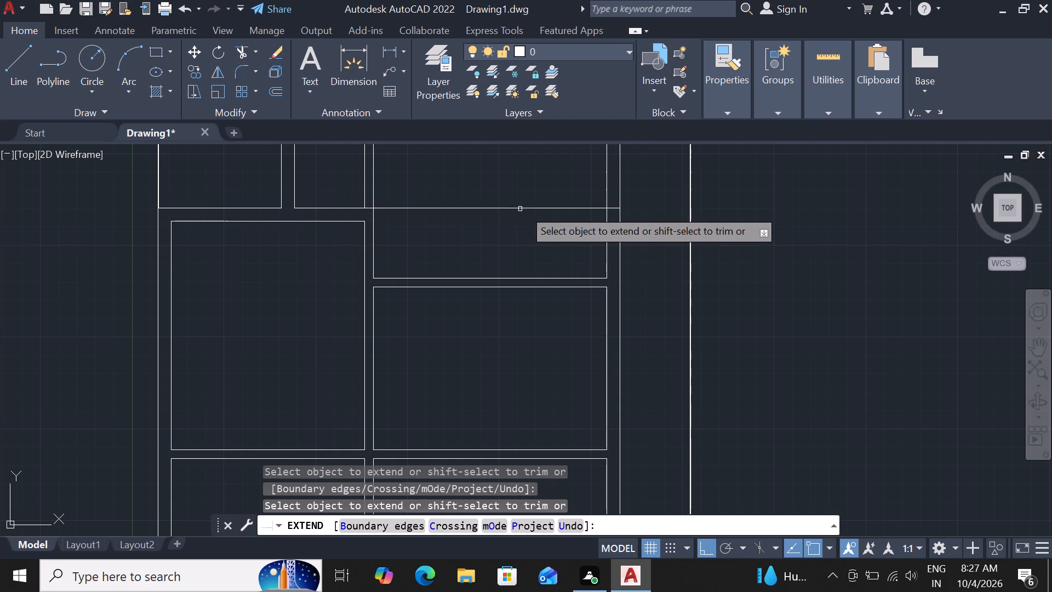
left_click(550, 209)
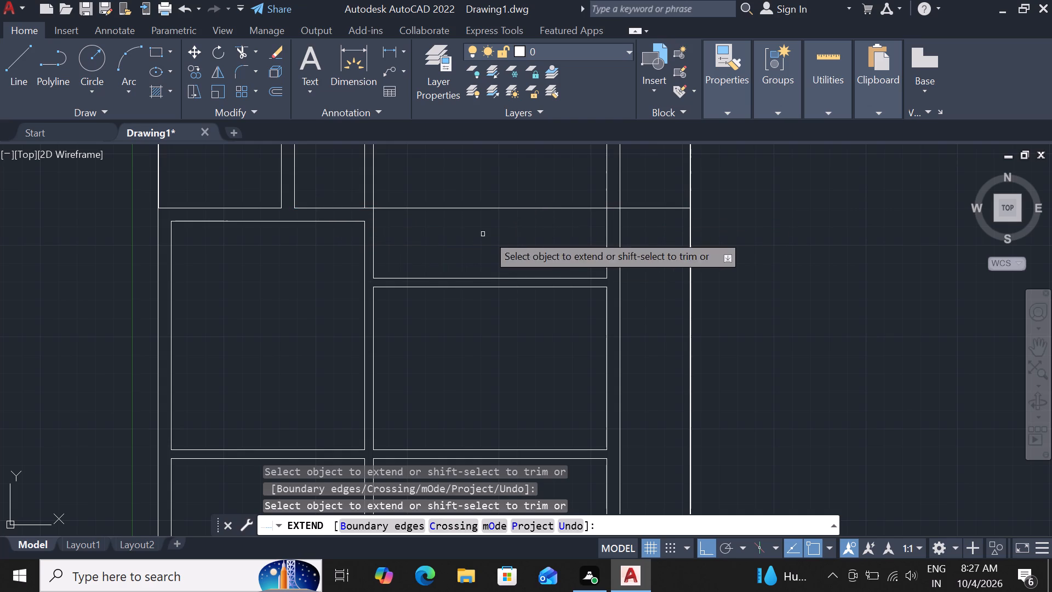
left_click(351, 223)
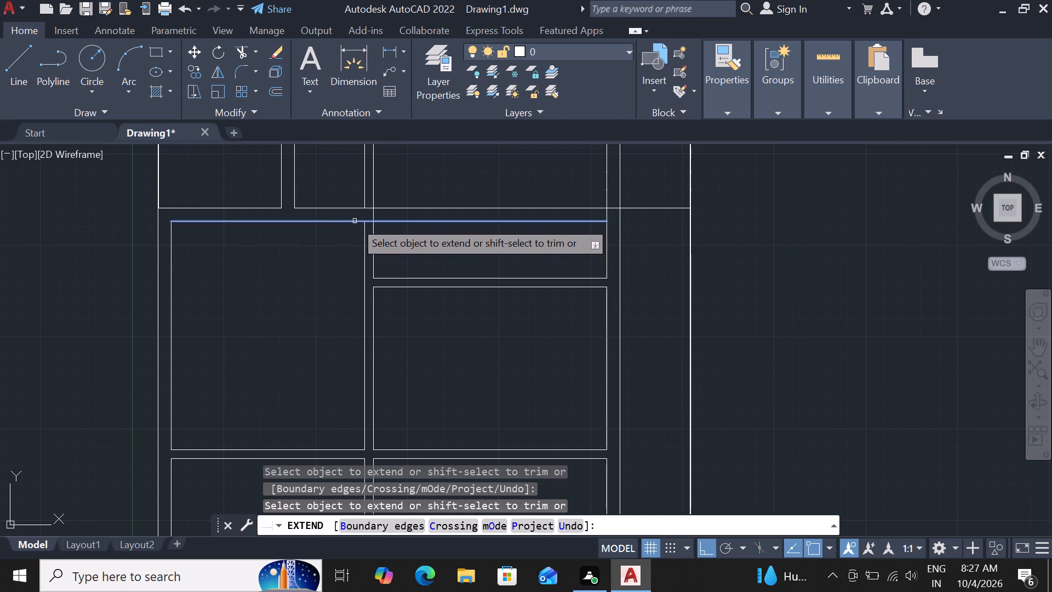
left_click_drag(355, 221, 363, 220)
left_click(463, 223)
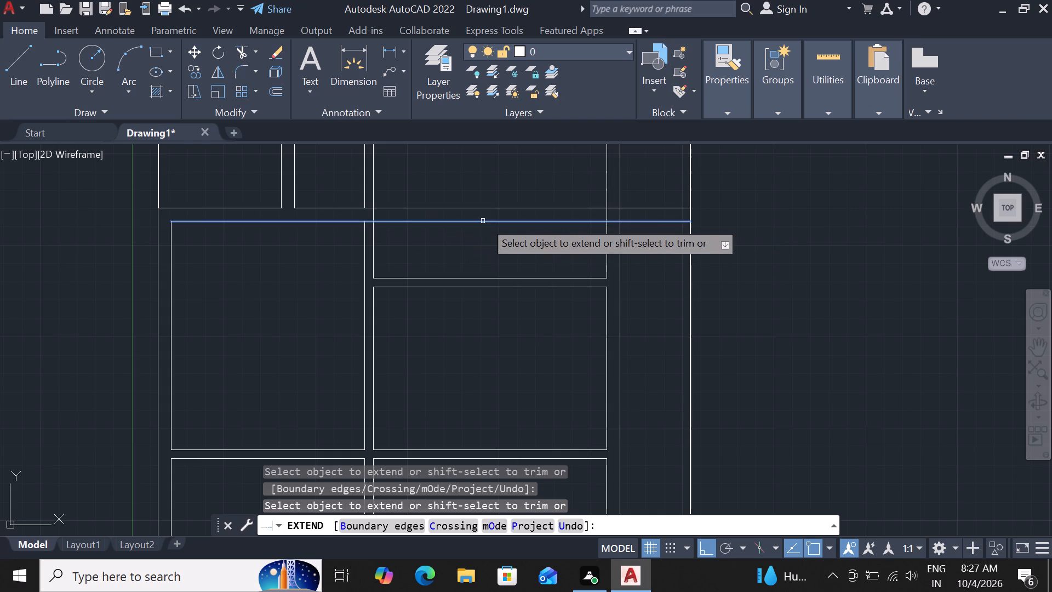
left_click(495, 221)
scroll(500, 234, "down", 2)
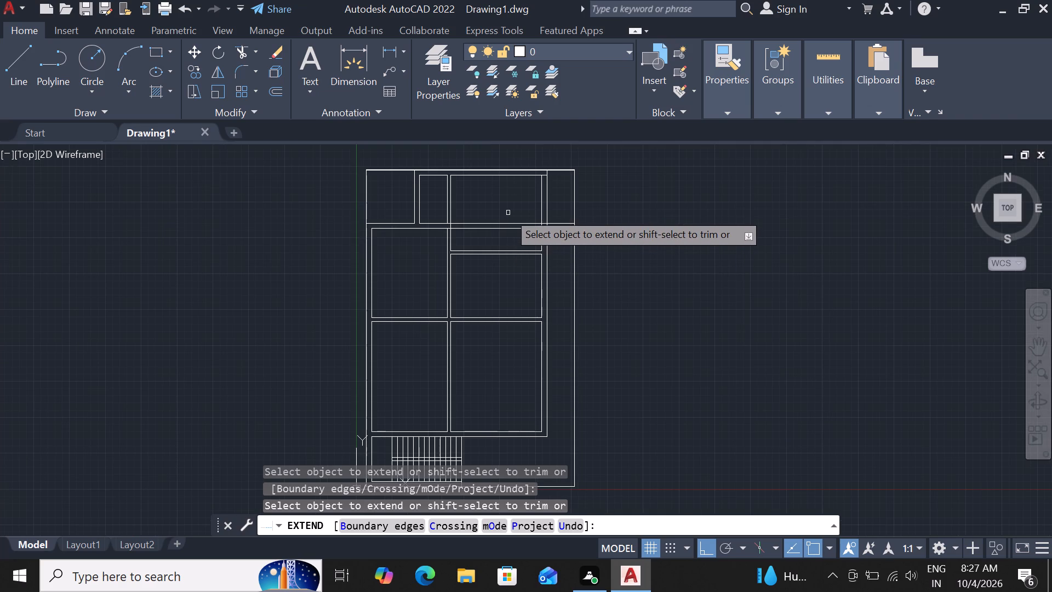
key("Escape")
Trim the parts of the two extended lines that cross the large upper east room.
scroll(553, 230, "up", 3)
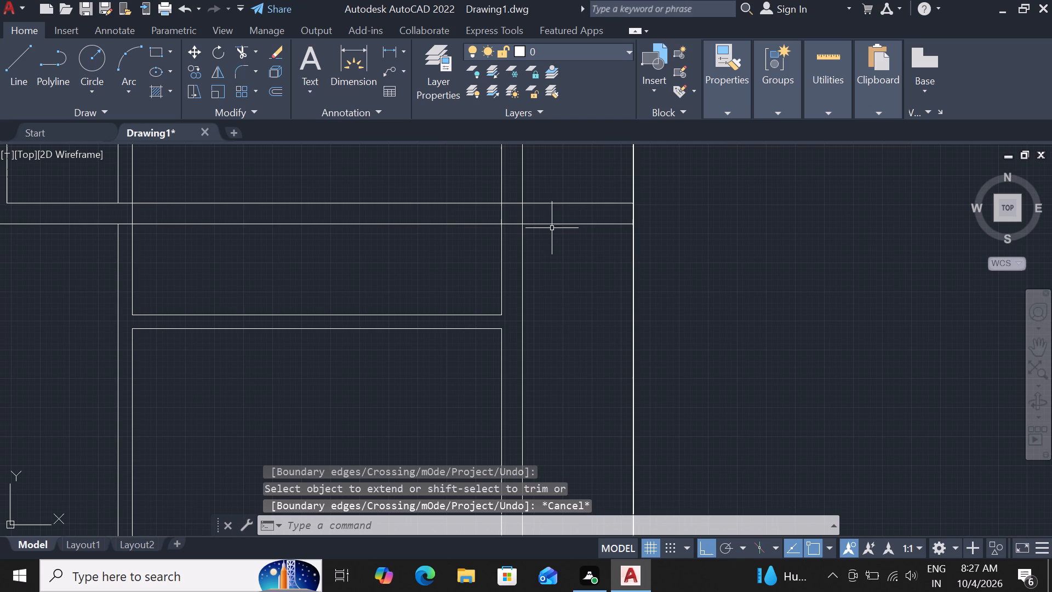
type("tr")
key("space")
key("space")
left_click_drag(411, 253, 413, 242)
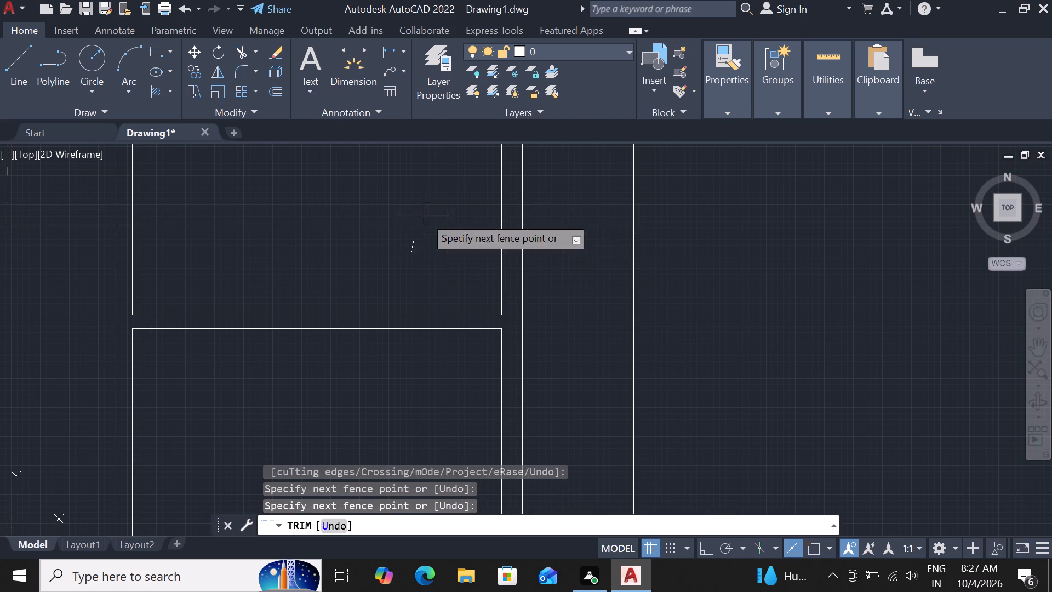
left_click(440, 191)
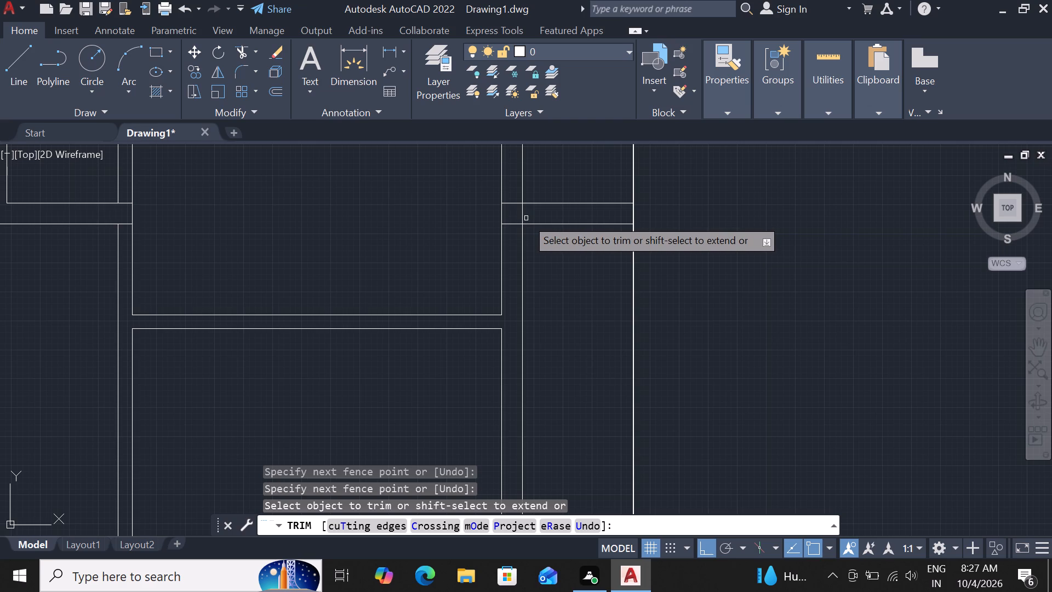
Trim the outer vertical line between the two extended lines and both horizontal stubs inside the east wall to open the junction.
scroll(526, 218, "down", 1)
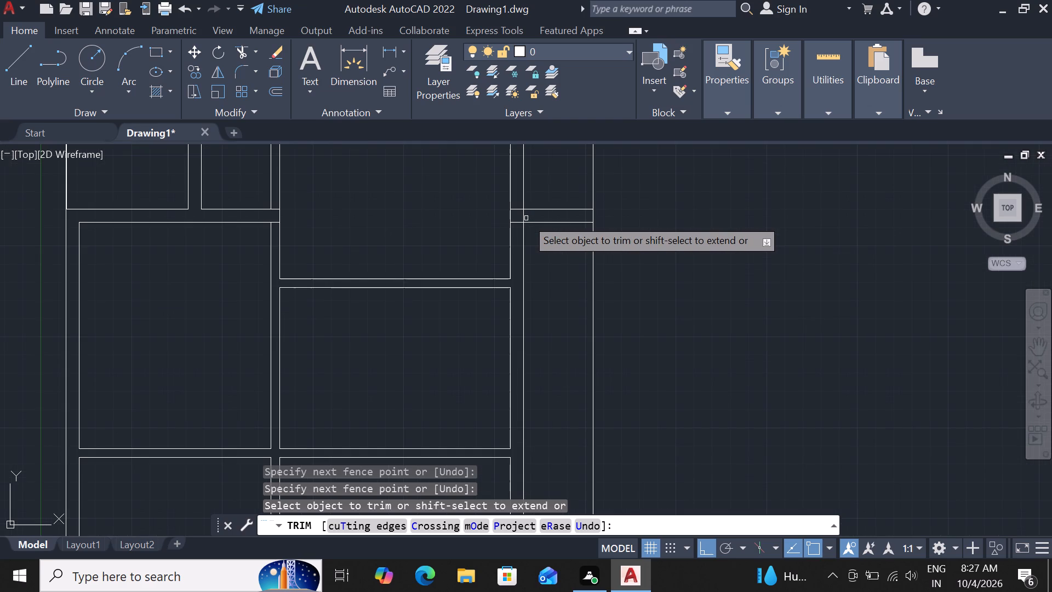
scroll(526, 218, "up", 2)
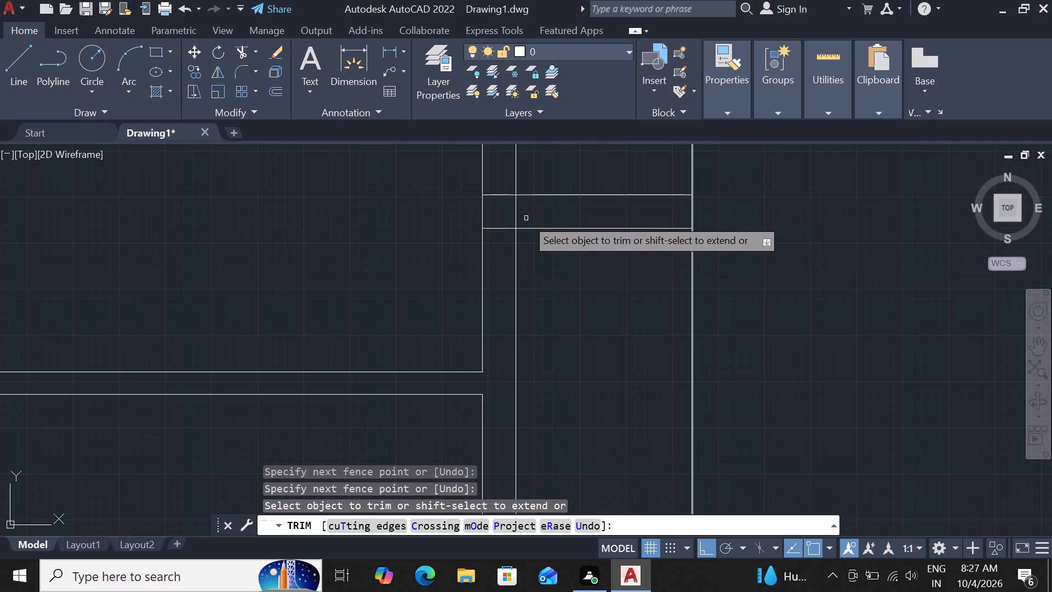
scroll(526, 218, "down", 1)
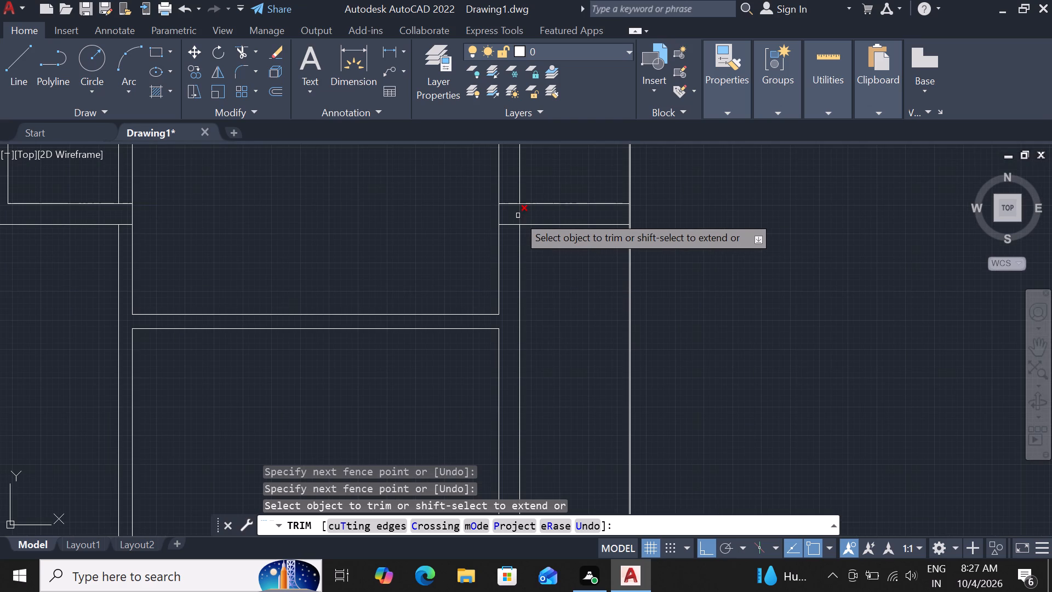
scroll(521, 217, "down", 1)
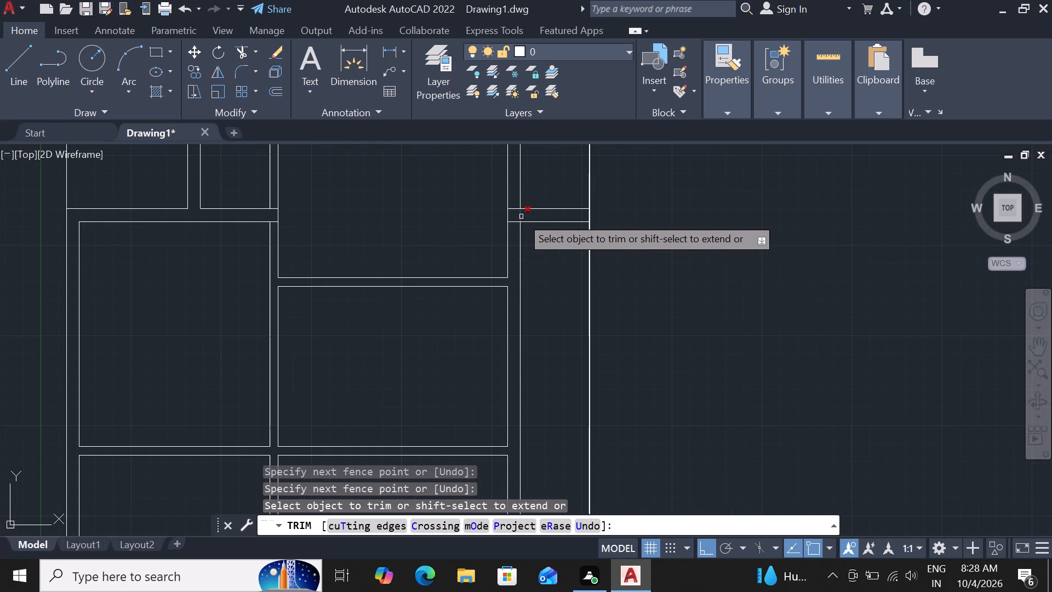
left_click(521, 217)
scroll(519, 216, "up", 3)
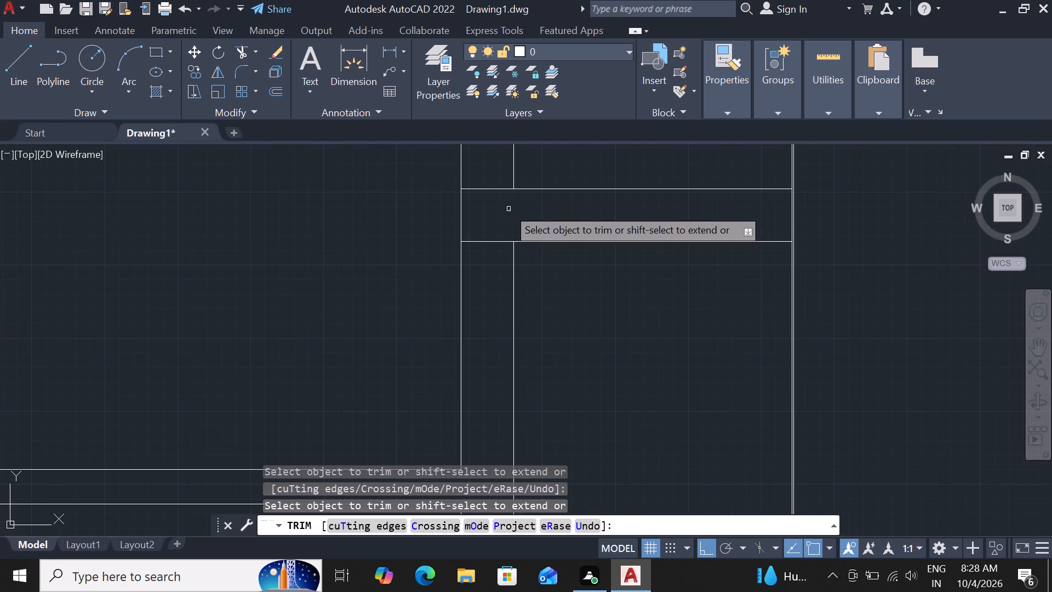
left_click(489, 187)
left_click(492, 239)
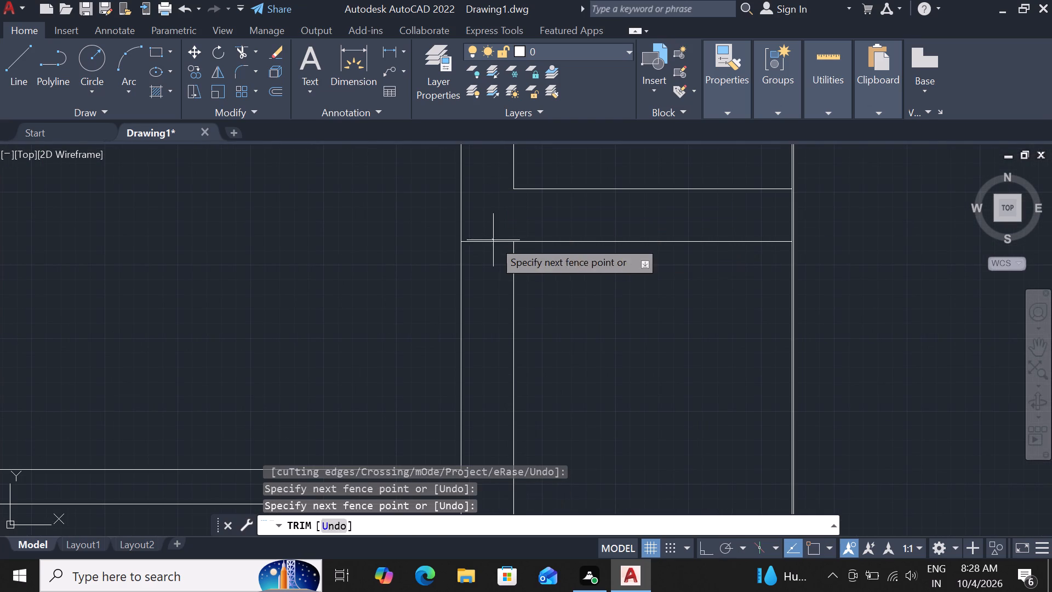
left_click(501, 236)
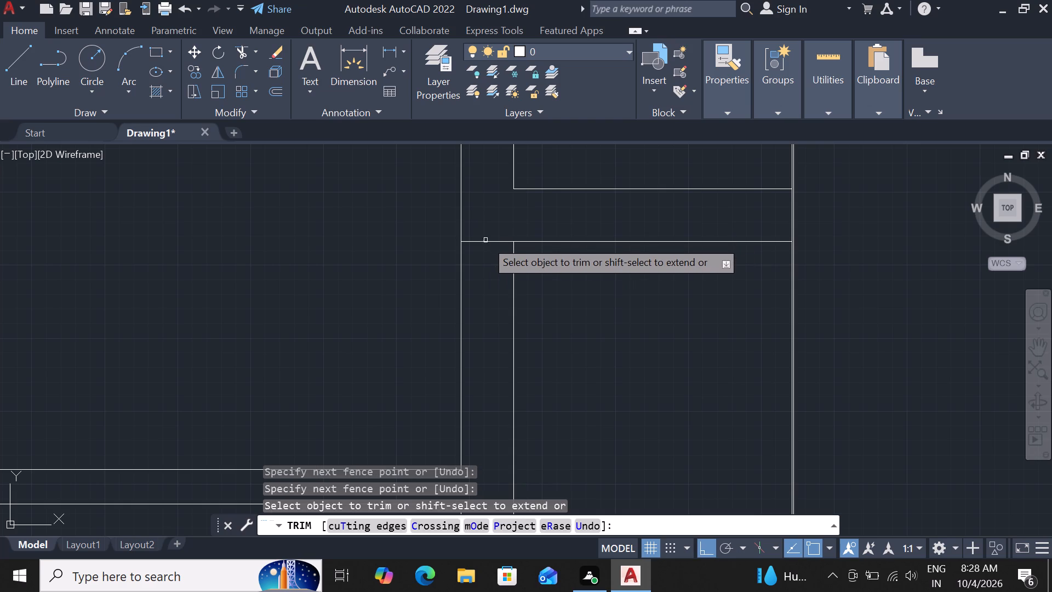
left_click(485, 240)
Check the spacing between the two horizontal lines at the east wall junction with the Dimension tool.
scroll(485, 240, "down", 3)
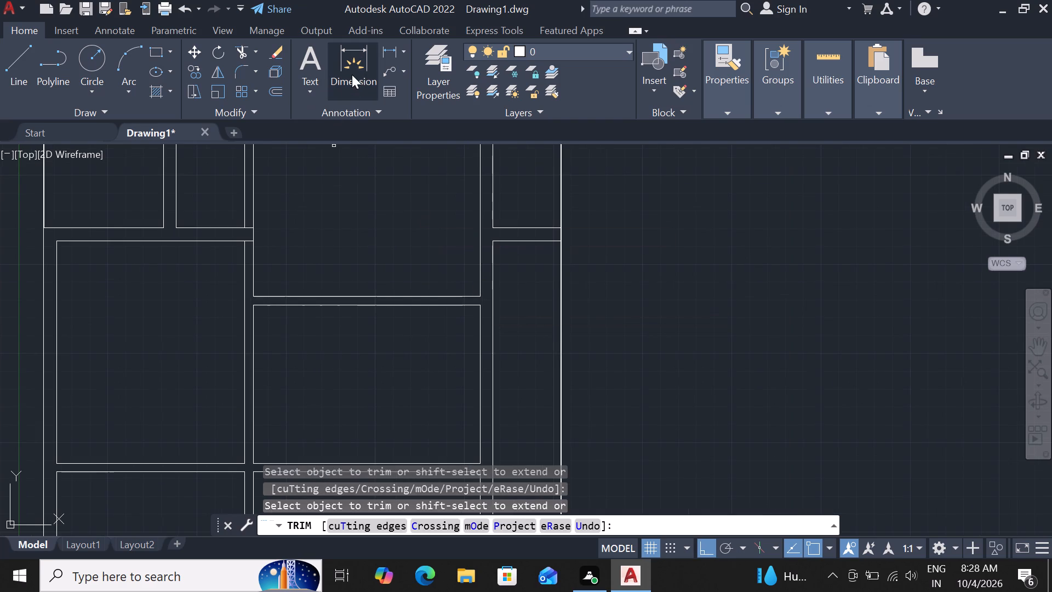
left_click(353, 59)
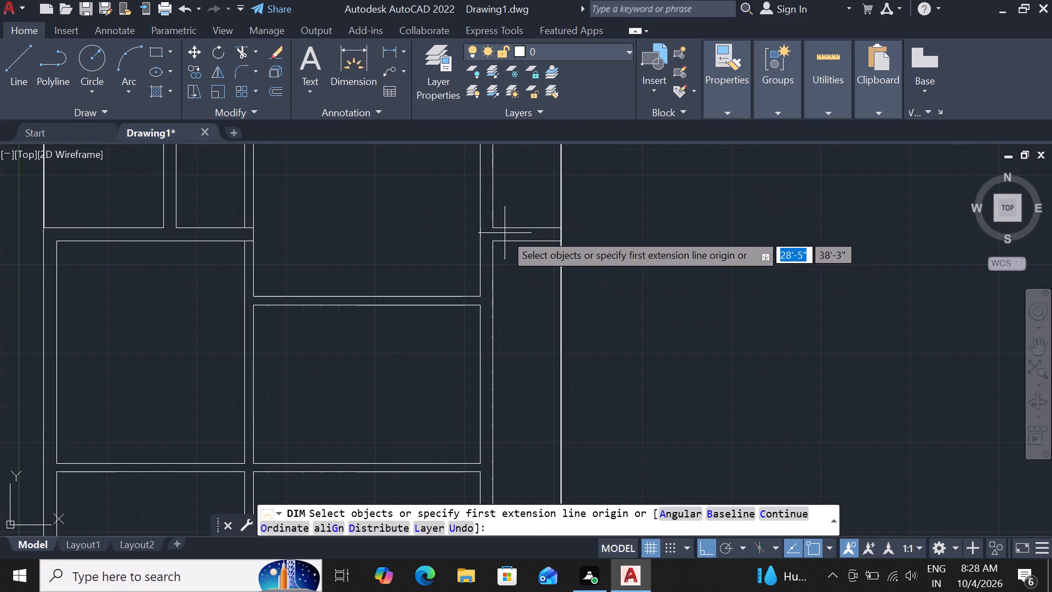
left_click(494, 229)
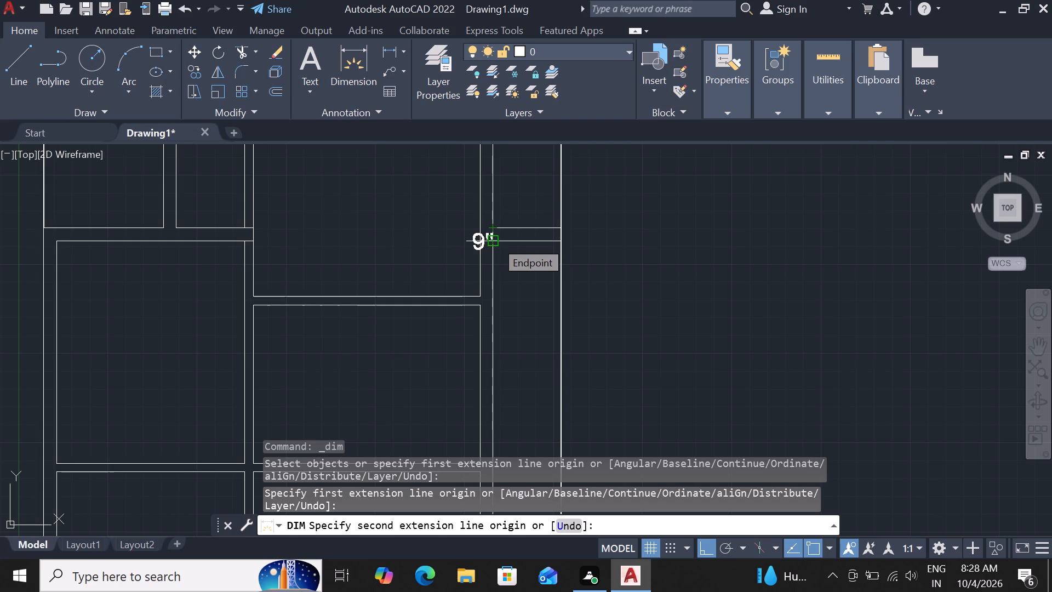
key("Escape")
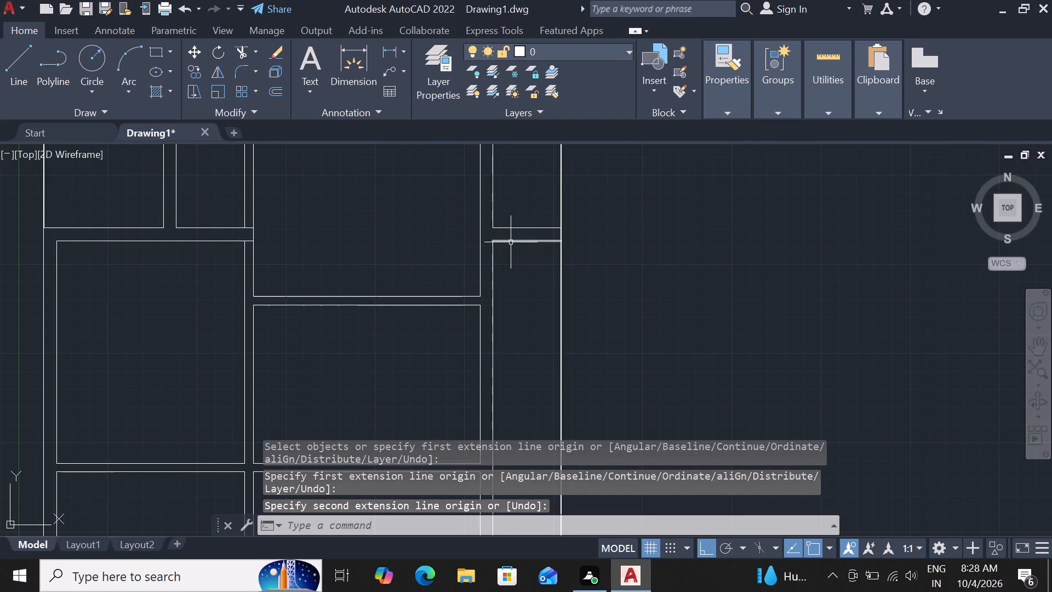
Delete the lower horizontal line in the narrow strip between the east wall and the outer boundary.
left_click(512, 242)
key("Delete")
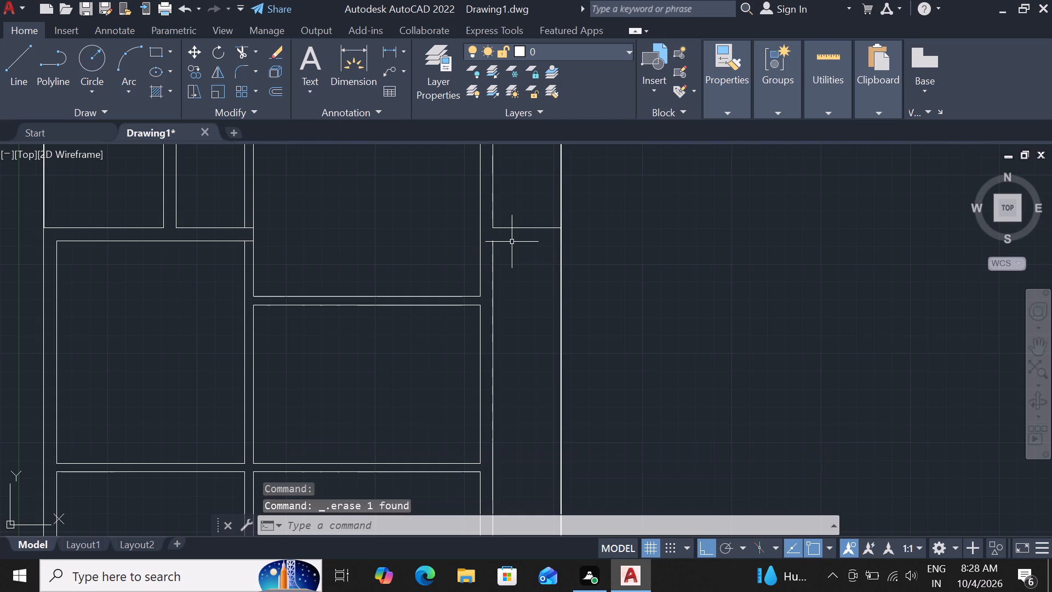
Offset the remaining horizontal line in the narrow east strip 6" downward.
scroll(512, 242, "up", 2)
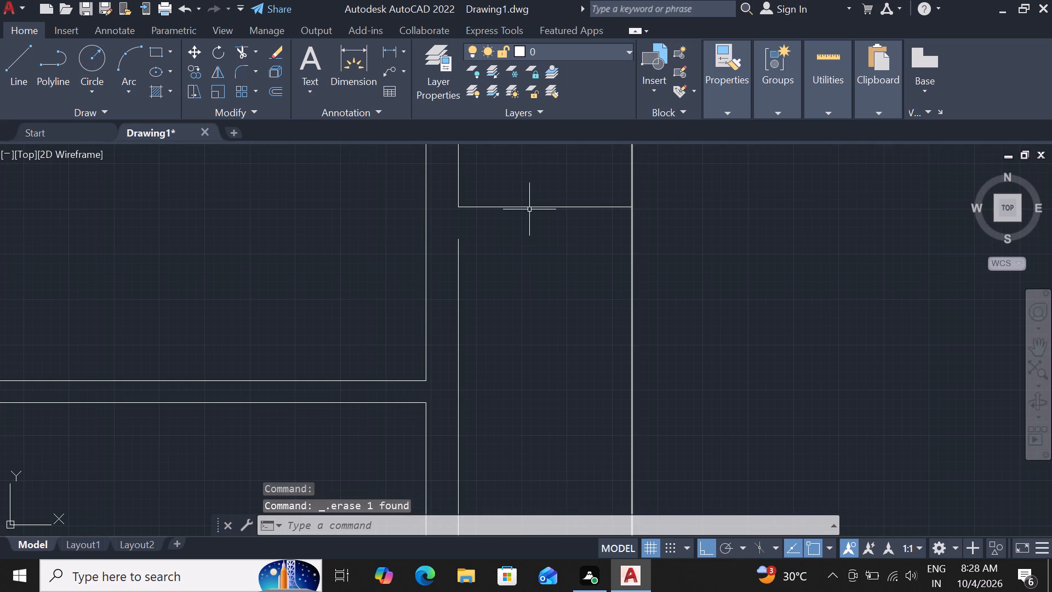
left_click(529, 209)
type("of")
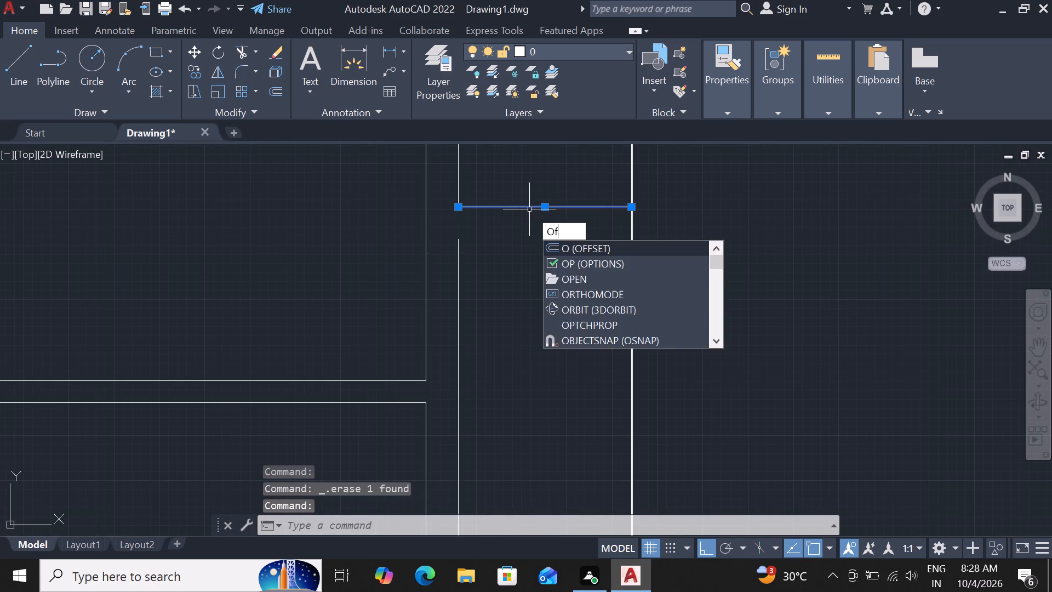
key("space")
key("6")
key("shift+quotedbl")
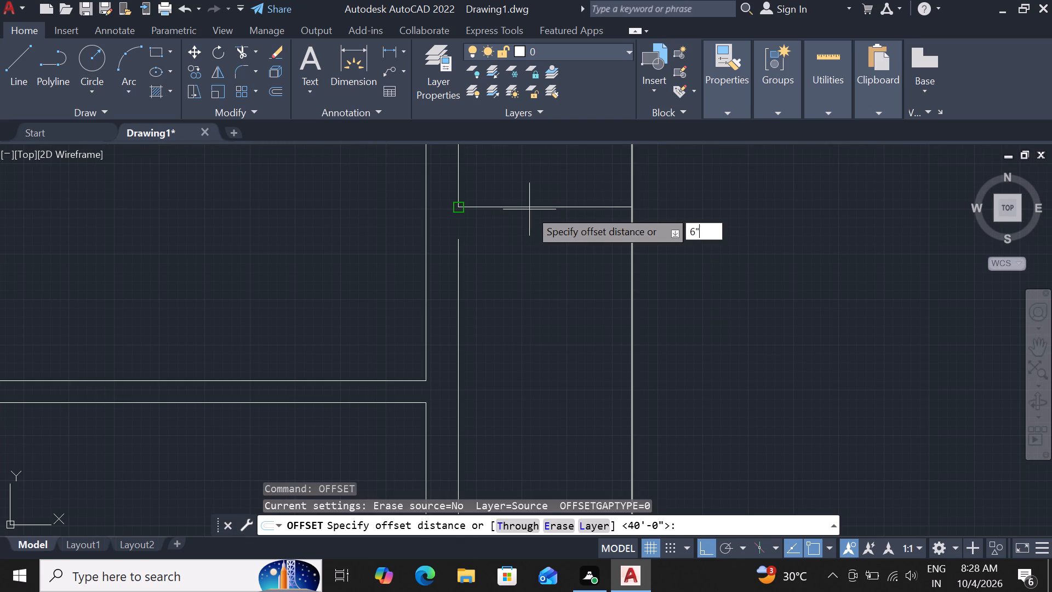
key("Return")
left_click(529, 209)
Offset the bottom lines of the two small upper west rooms 6" downward.
scroll(531, 214, "down", 2)
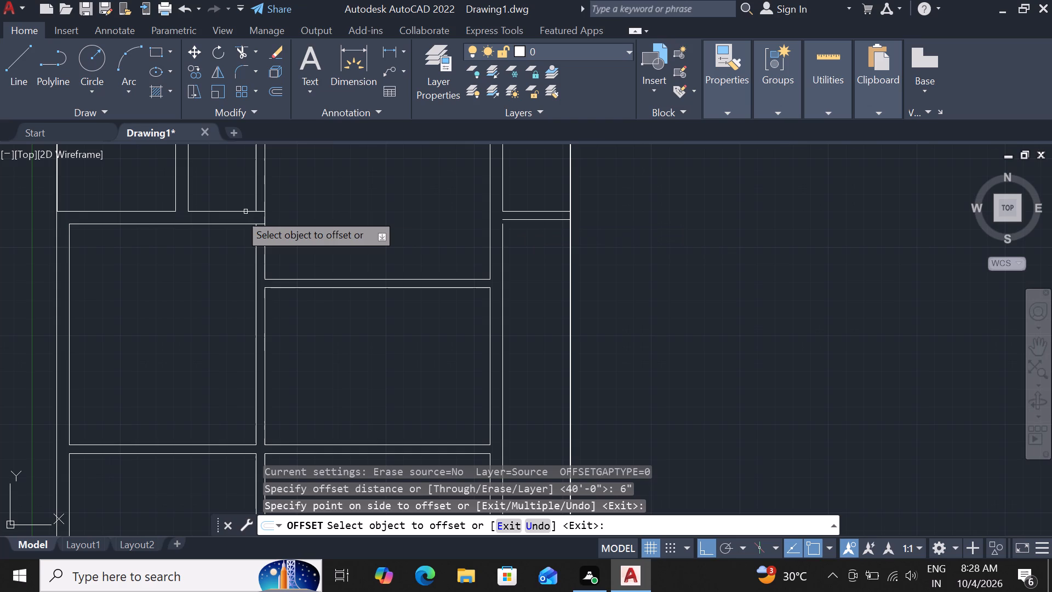
left_click(140, 212)
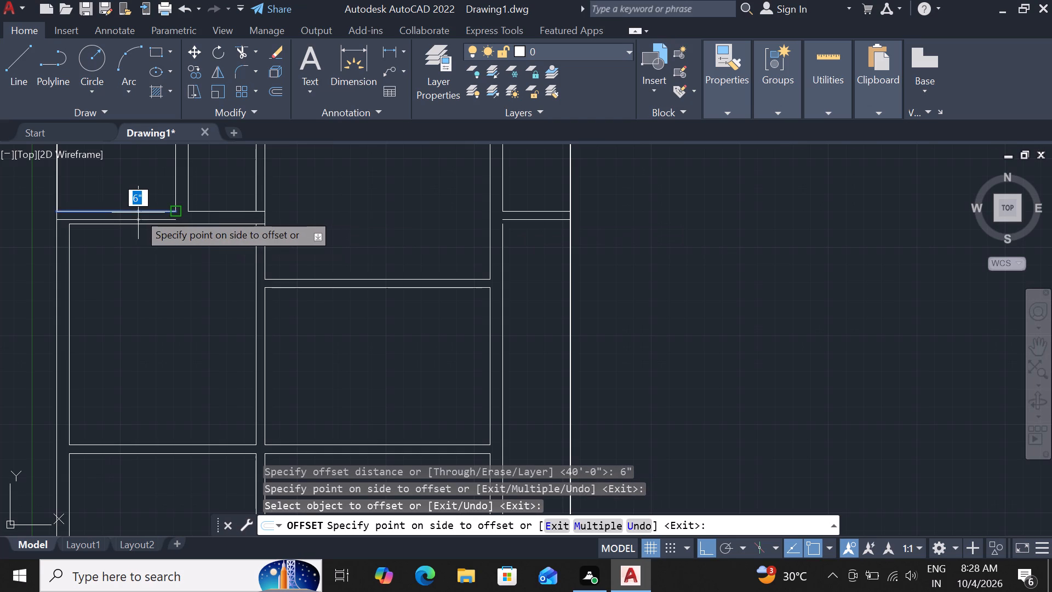
left_click_drag(138, 213, 150, 213)
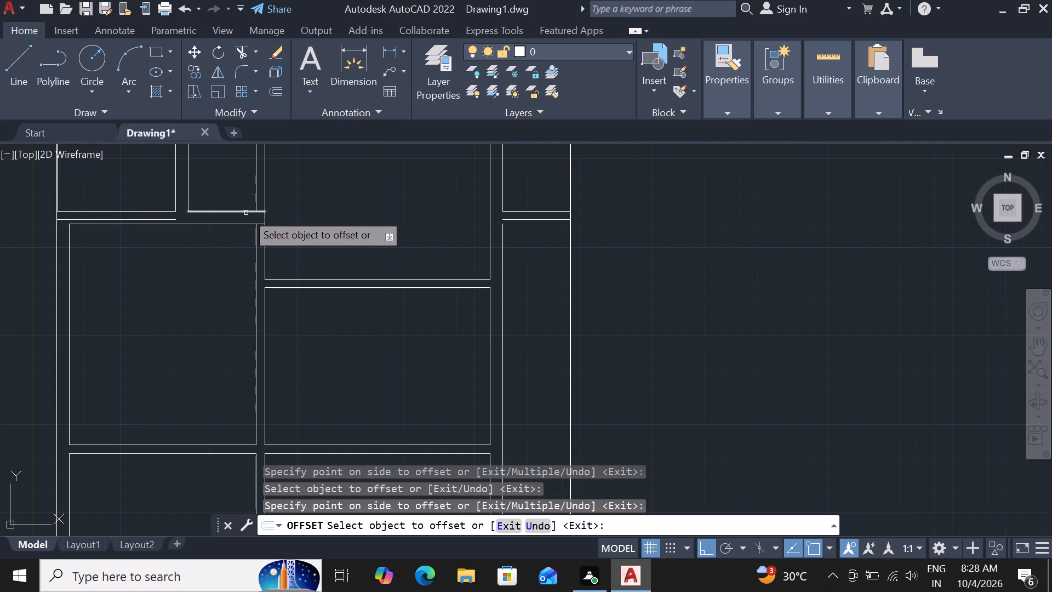
left_click(247, 212)
left_click(247, 223)
scroll(216, 233, "up", 1)
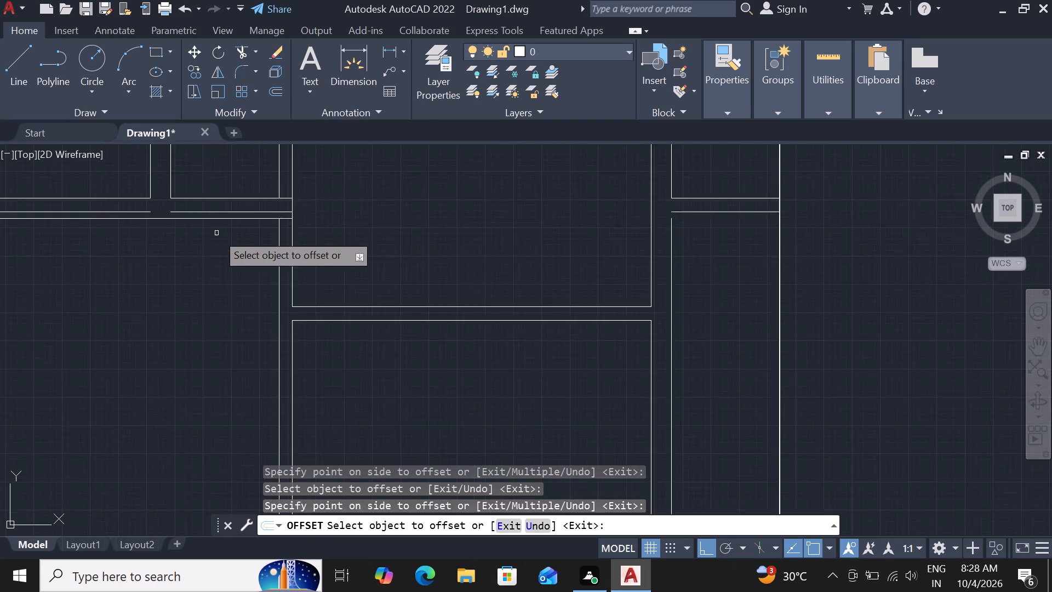
scroll(216, 233, "up", 1)
key("Escape")
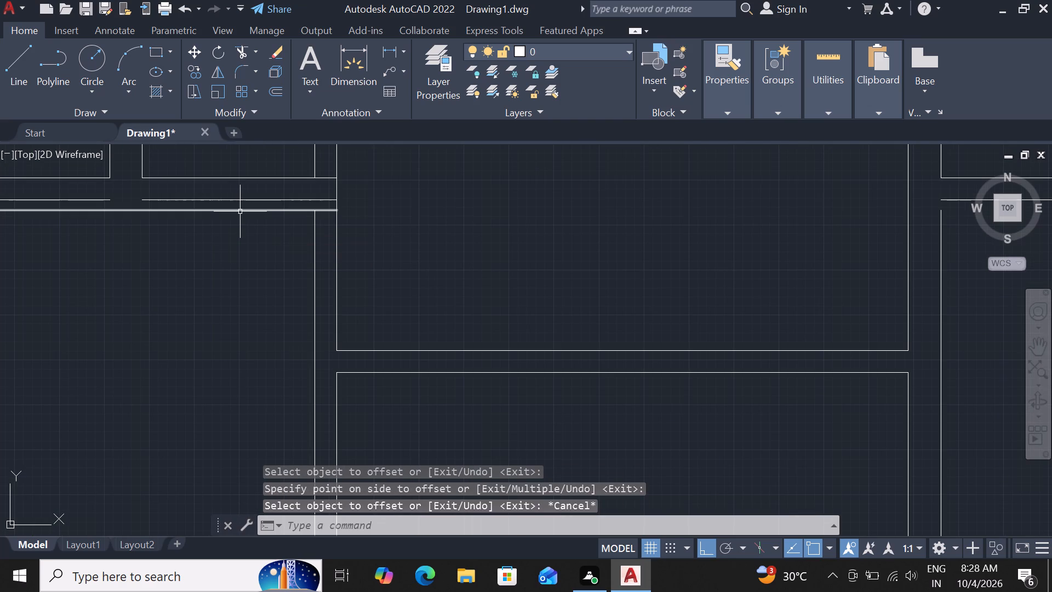
Delete the old horizontal wall line along the top of the middle west room.
left_click(240, 212)
key("Delete")
Extend the middle west room's two side lines up to the new wall line, and close the gap in that horizontal line.
scroll(271, 233, "down", 1)
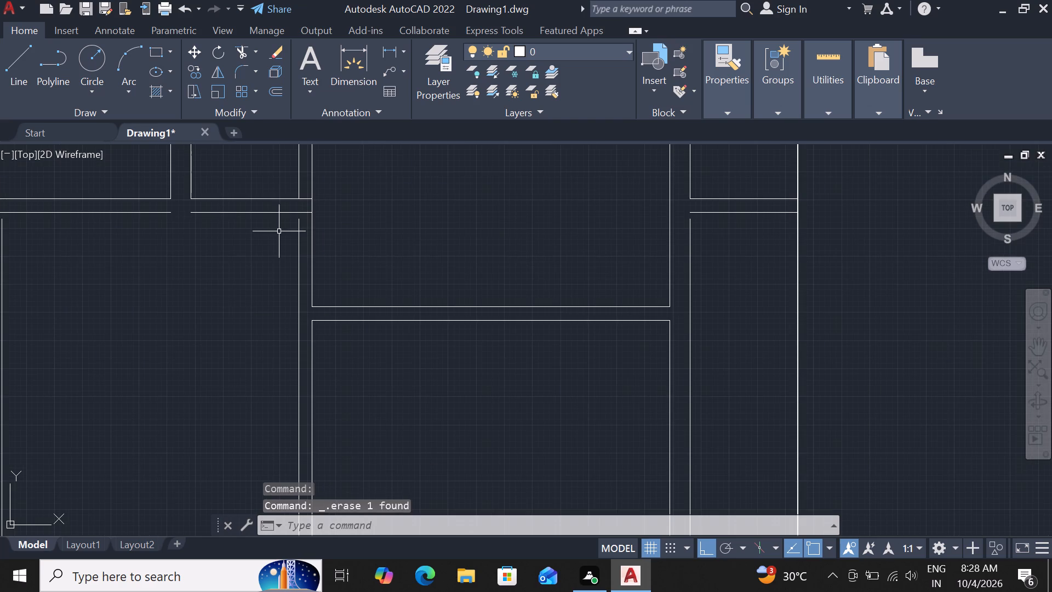
scroll(316, 237, "down", 1)
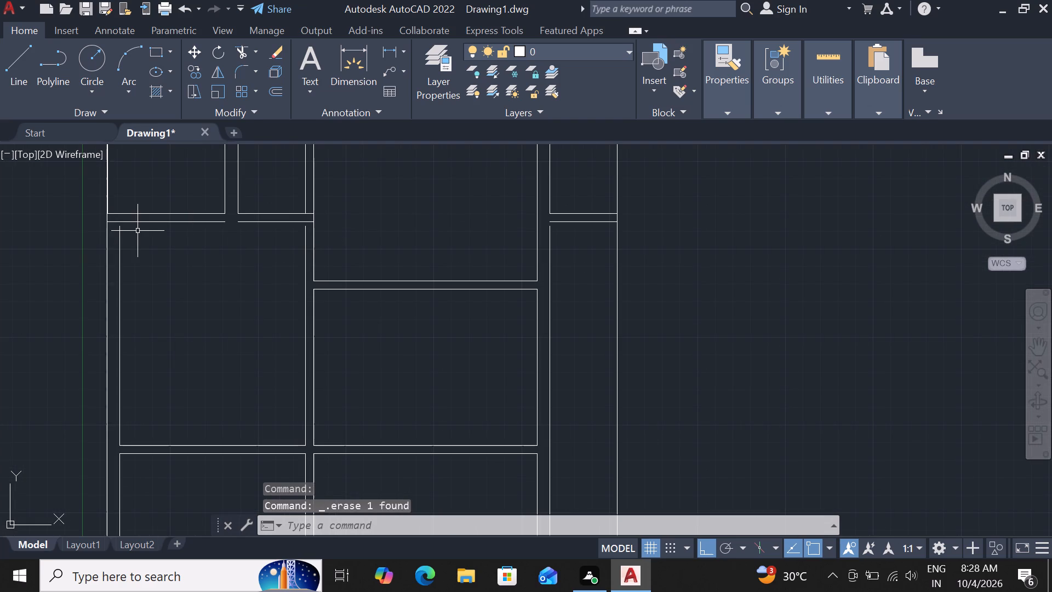
type("ex")
key("space")
key("space")
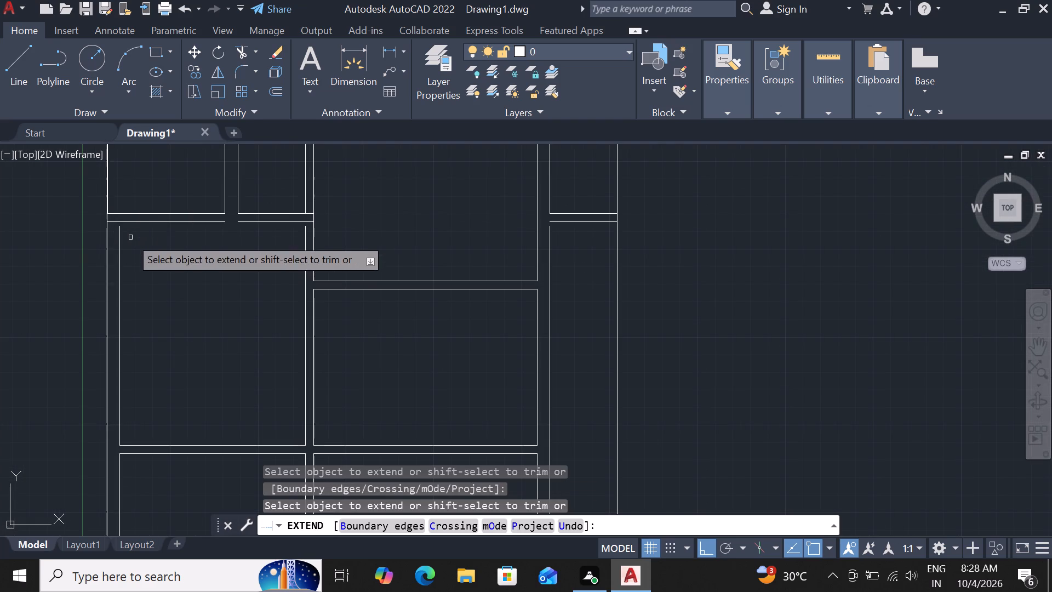
left_click(119, 256)
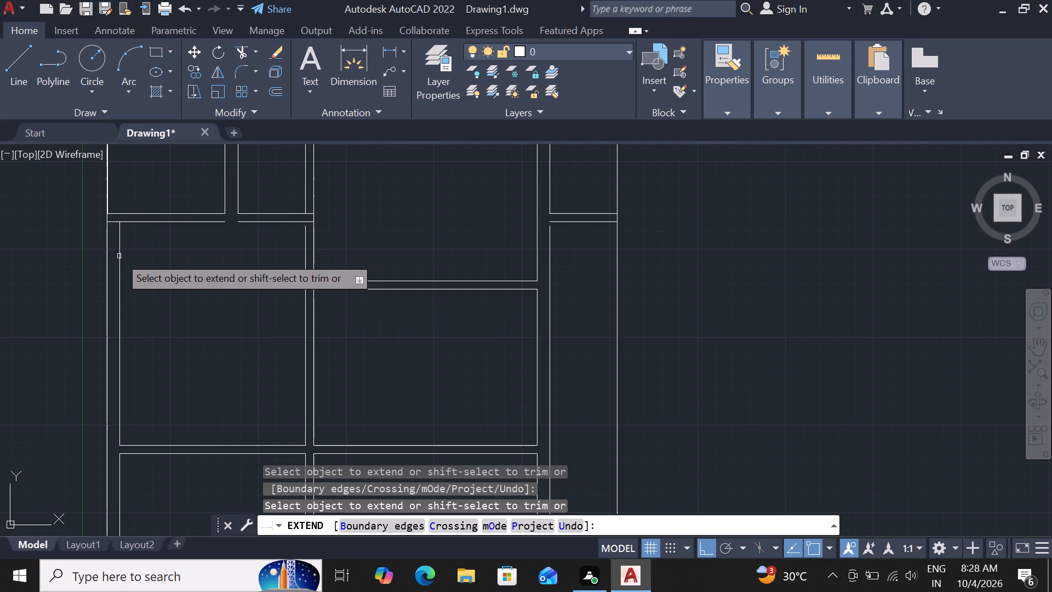
left_click(220, 223)
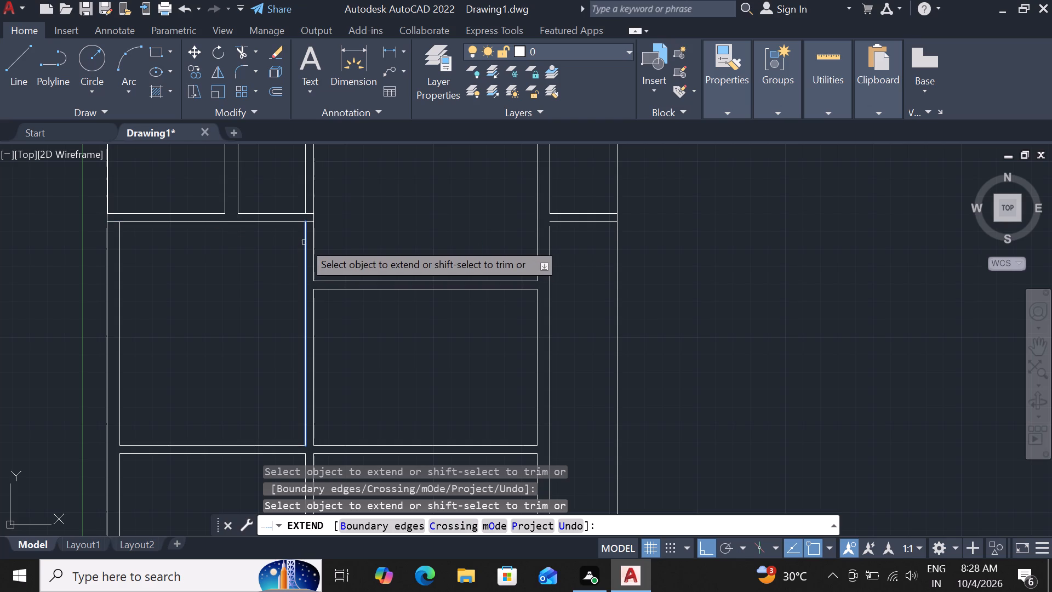
left_click(304, 242)
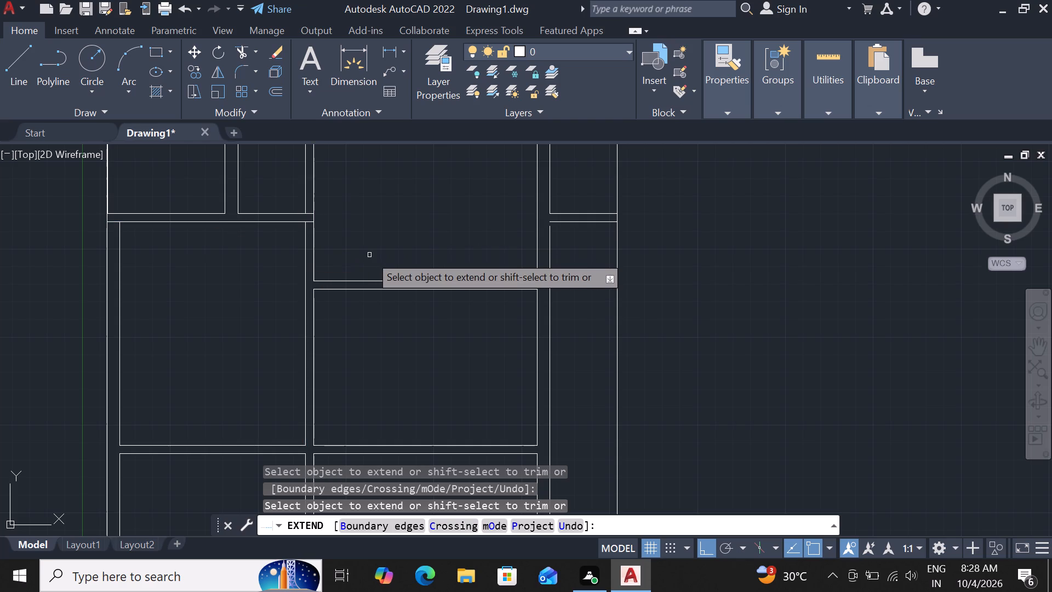
key("Escape")
Trim the stubs of the horizontal wall lines where they cross the central room's west wall and the west outer wall.
scroll(312, 216, "up", 1)
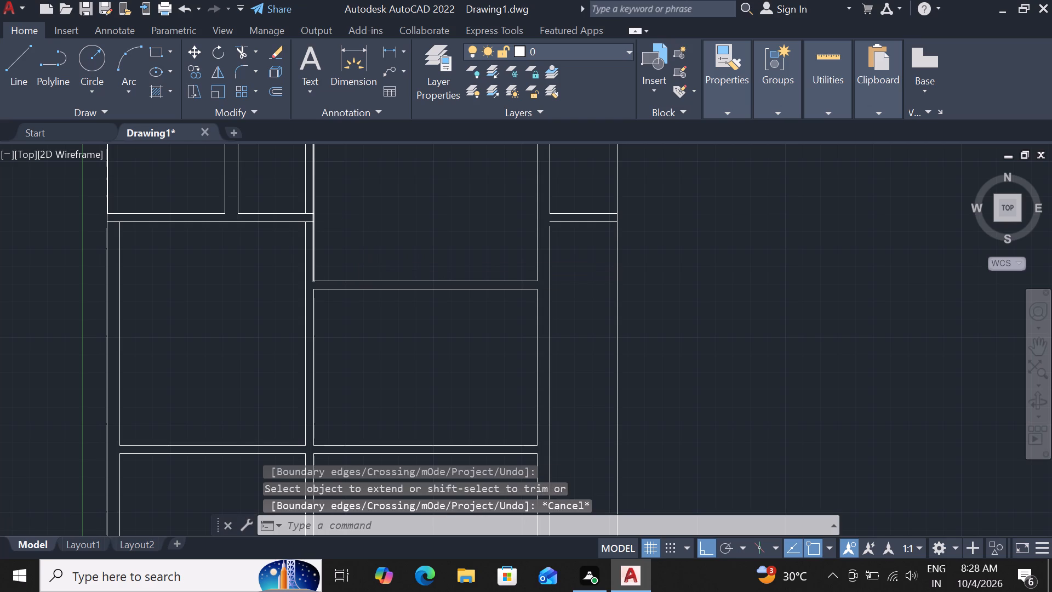
type("tr")
key("space")
key("space")
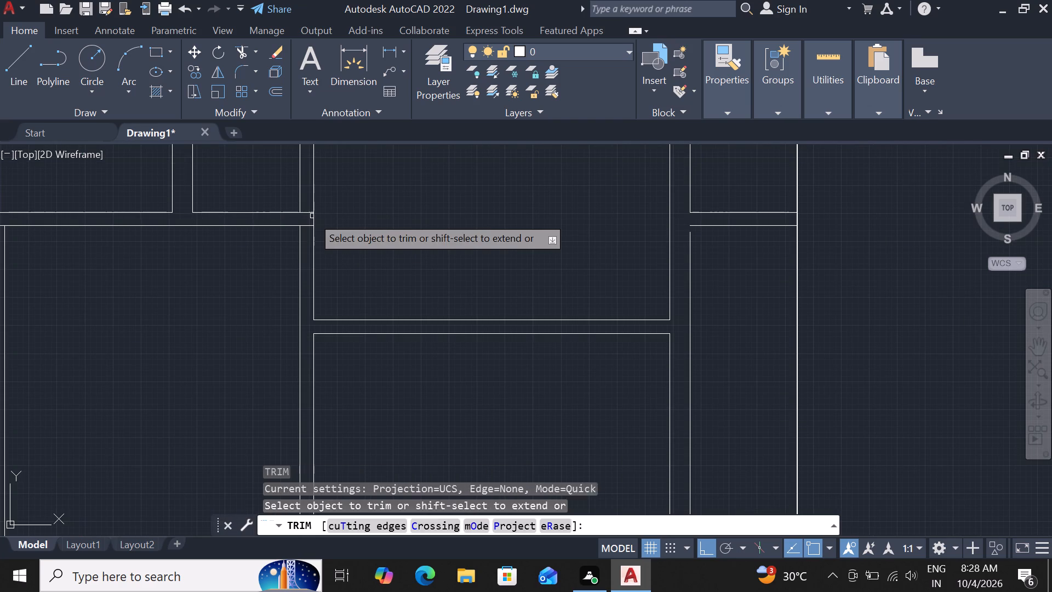
left_click(308, 213)
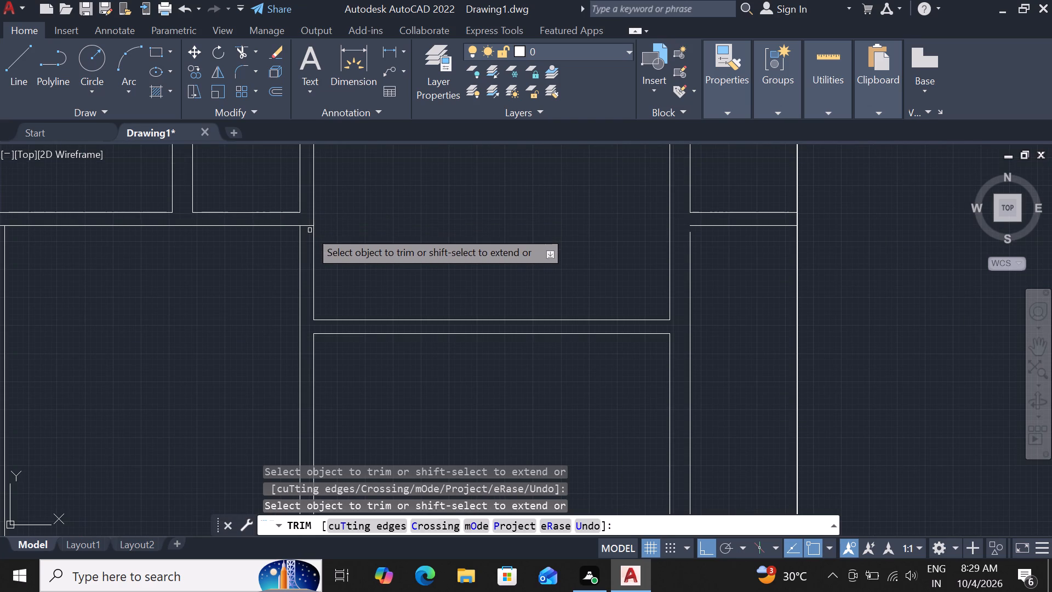
left_click(310, 226)
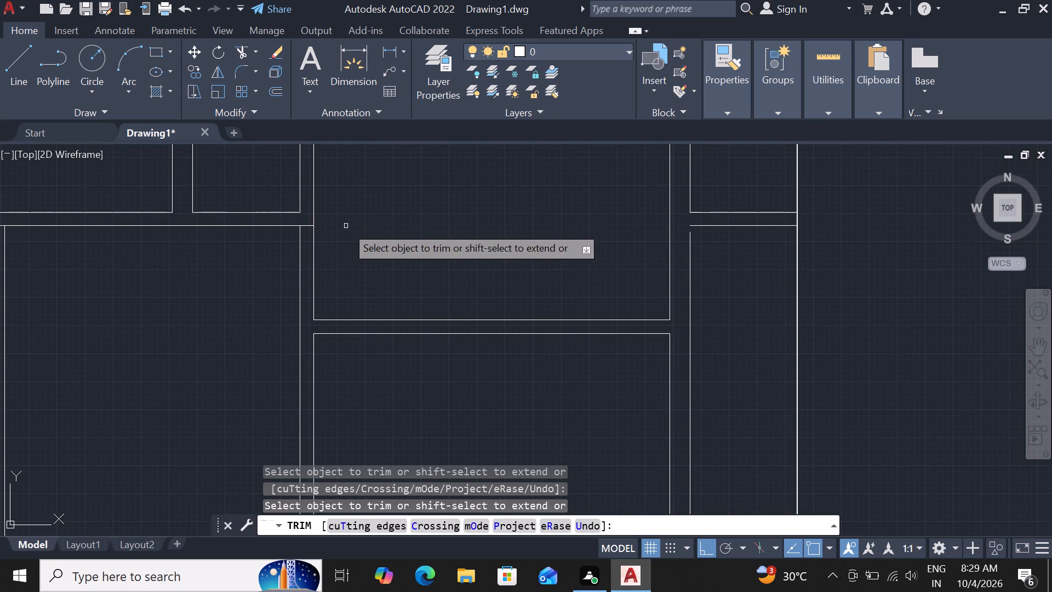
scroll(293, 229, "up", 4)
left_click_drag(346, 211, 355, 215)
scroll(373, 226, "down", 7)
scroll(290, 231, "up", 4)
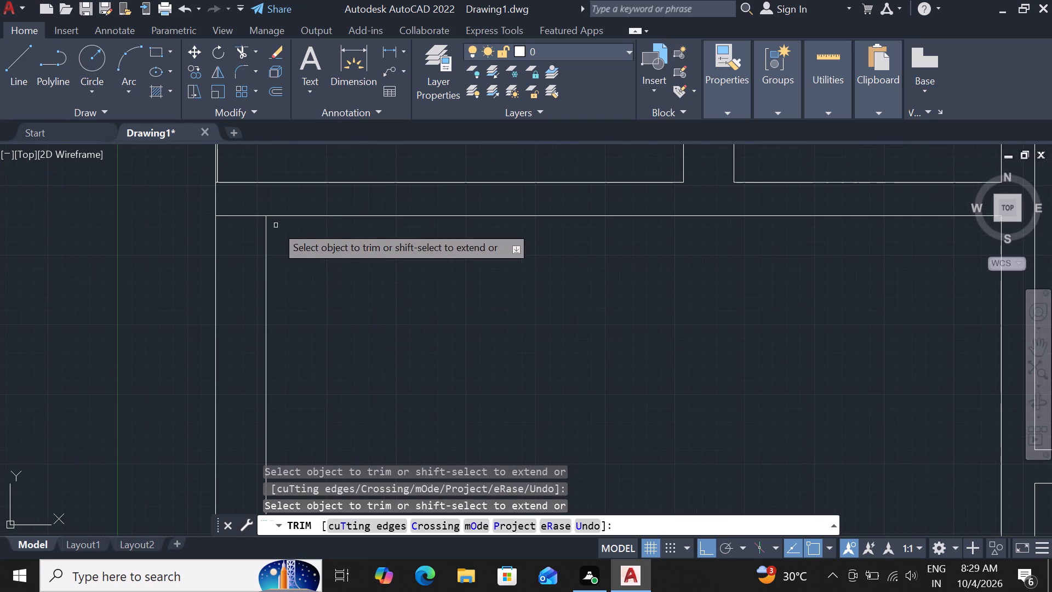
left_click(231, 217)
scroll(231, 218, "down", 6)
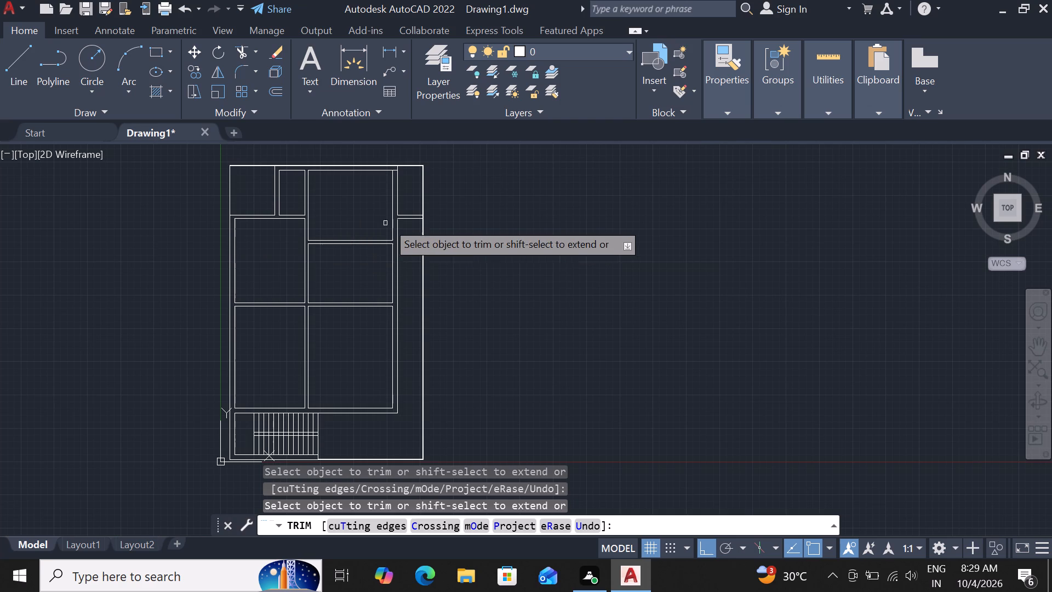
scroll(397, 216, "up", 2)
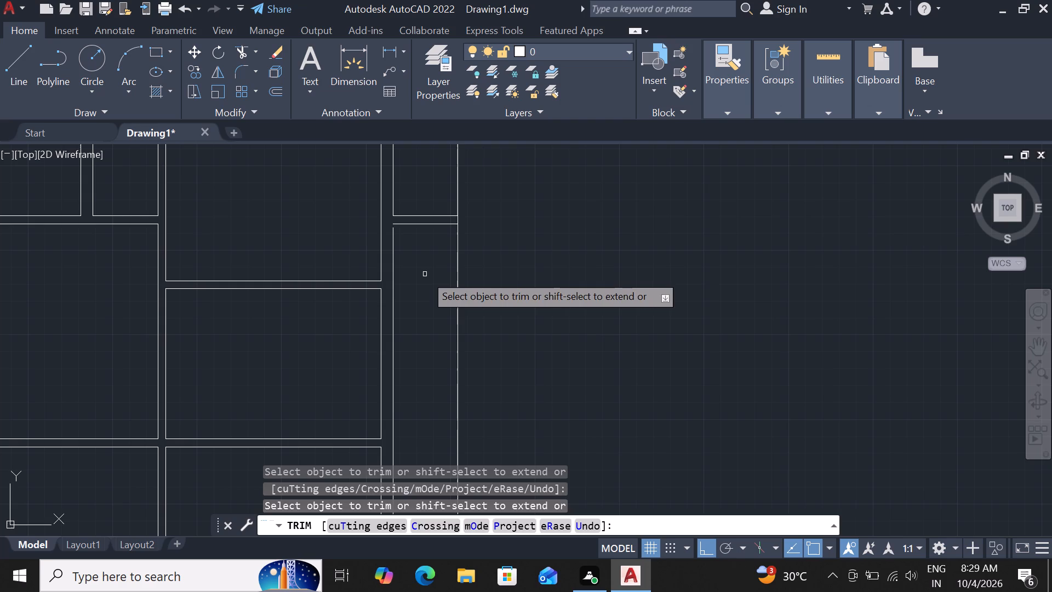
key("Escape")
Extend the east strip's inner vertical line up to the new lower horizontal wall line.
scroll(387, 225, "up", 2)
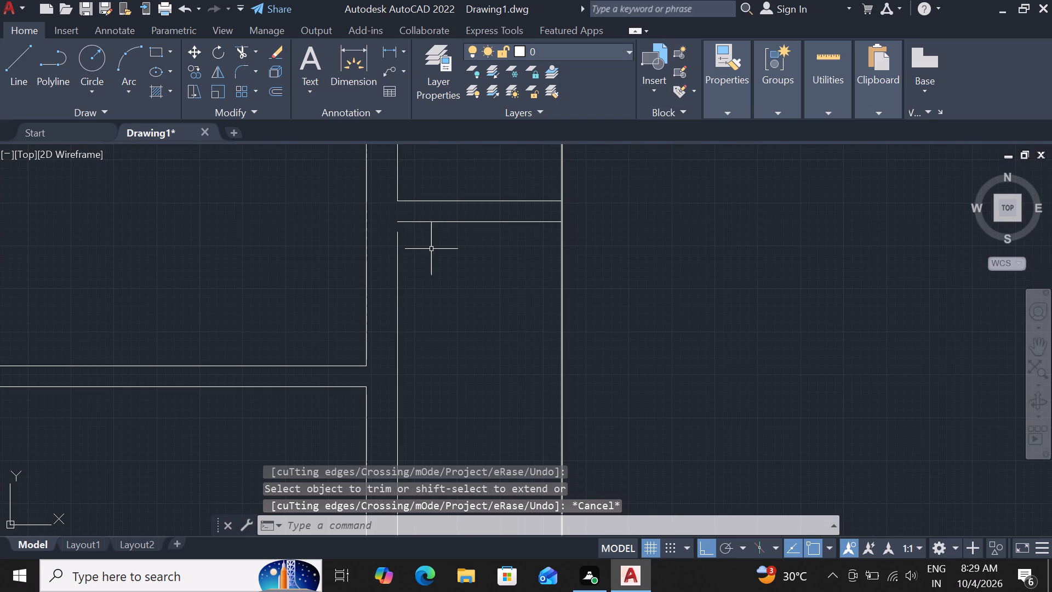
type("ex")
key("space")
key("space")
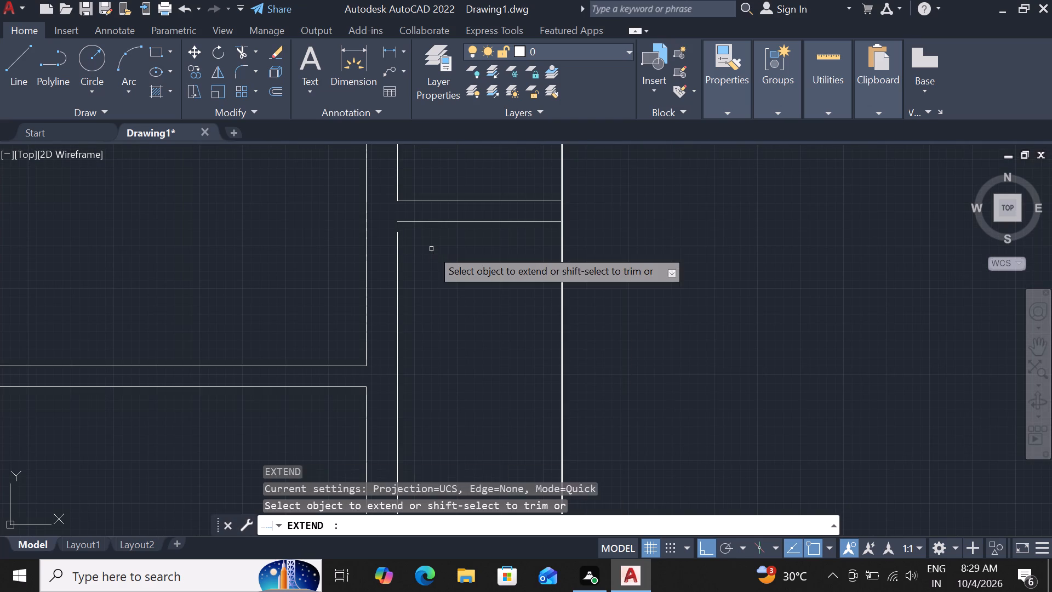
left_click(399, 248)
scroll(406, 248, "down", 3)
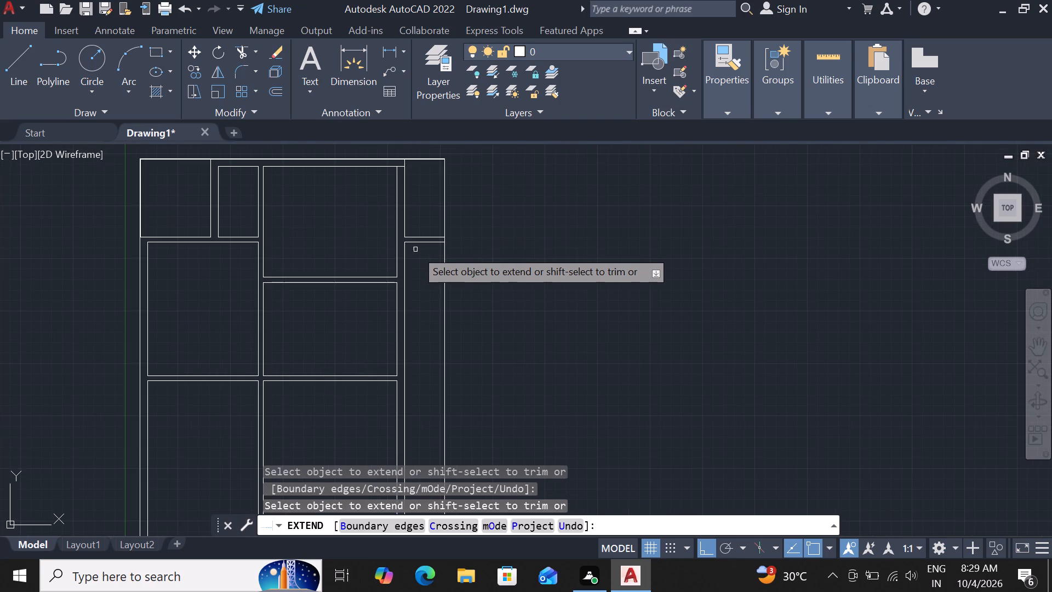
scroll(416, 249, "down", 1)
scroll(405, 196, "up", 2)
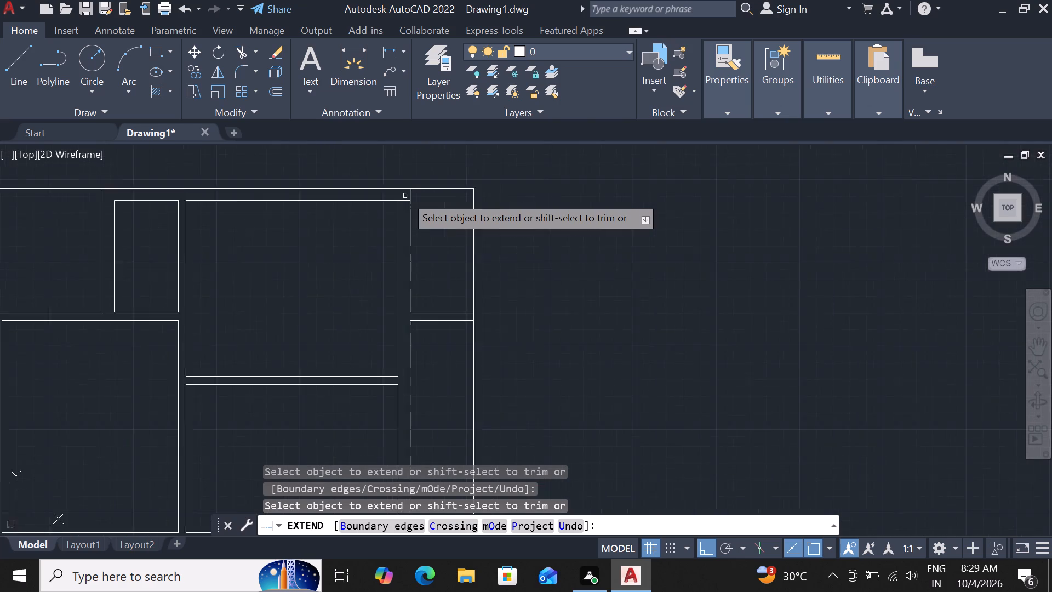
scroll(405, 196, "up", 2)
key("Escape")
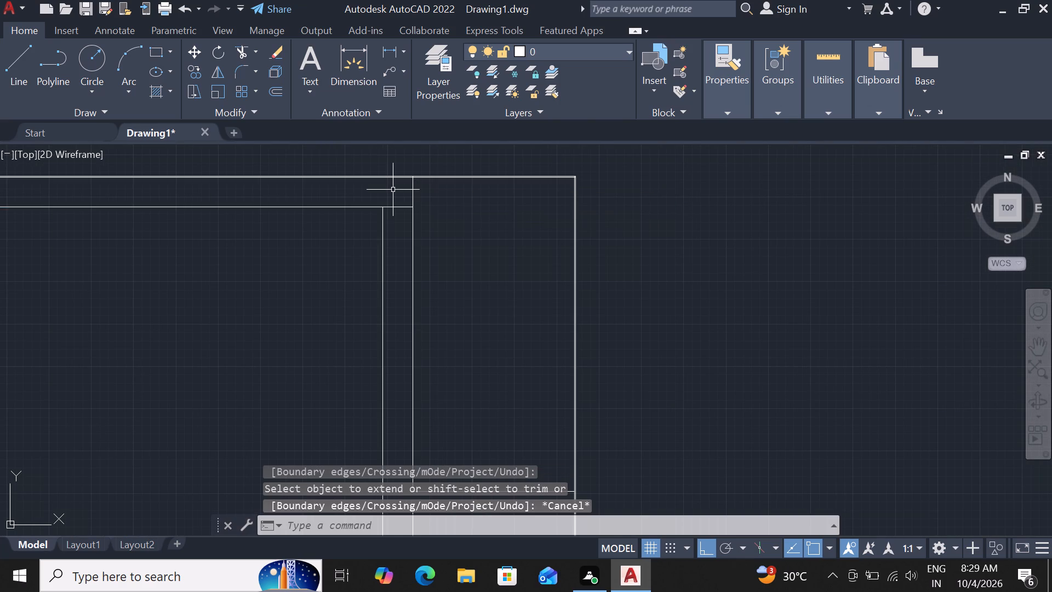
Trim the stub of the top inner wall line crossing the east wall at the upper central room's northeast corner.
type("tr")
key("space")
key("space")
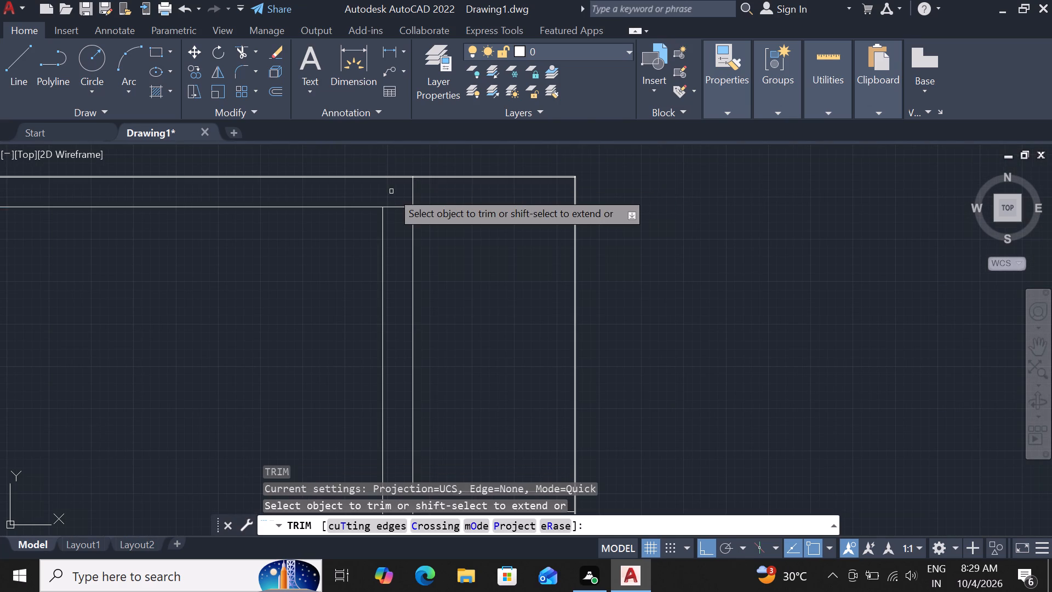
left_click(393, 206)
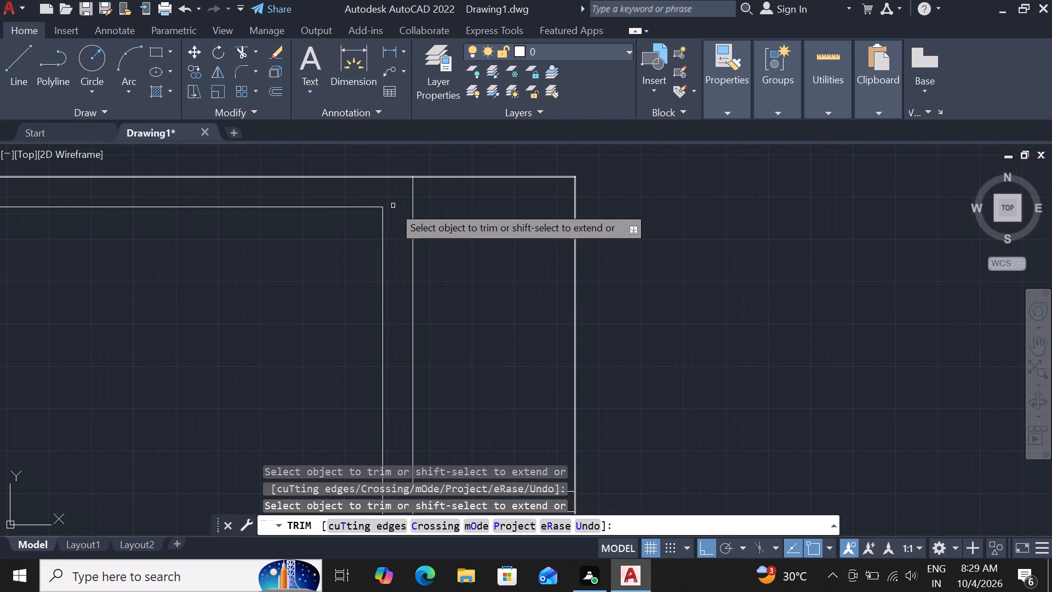
scroll(393, 206, "down", 3)
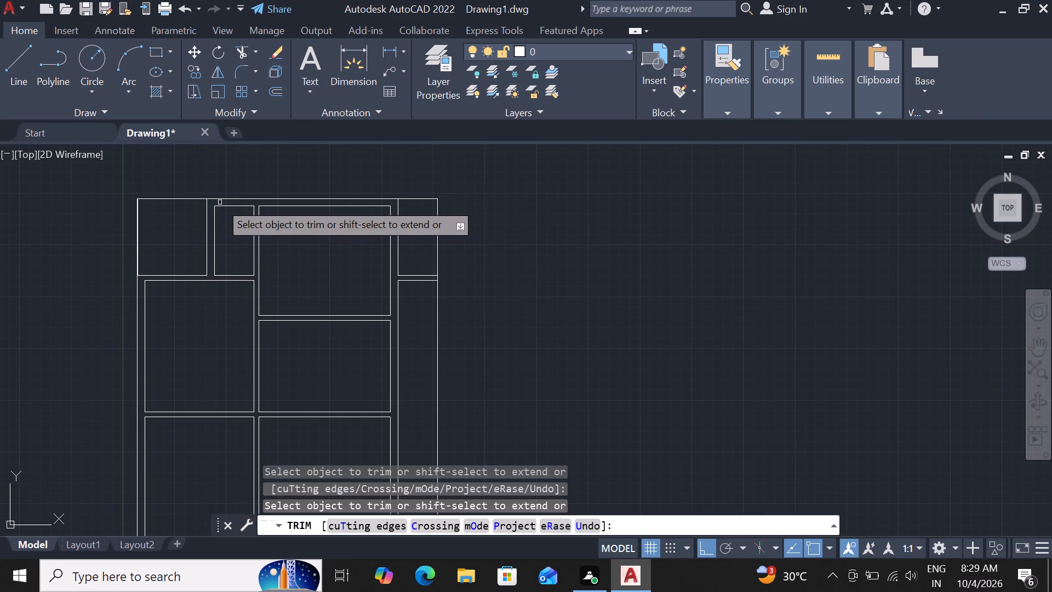
key("Escape")
Examine the wall junctions across the whole floor plan, including the top rooms and the east strip.
scroll(229, 207, "up", 3)
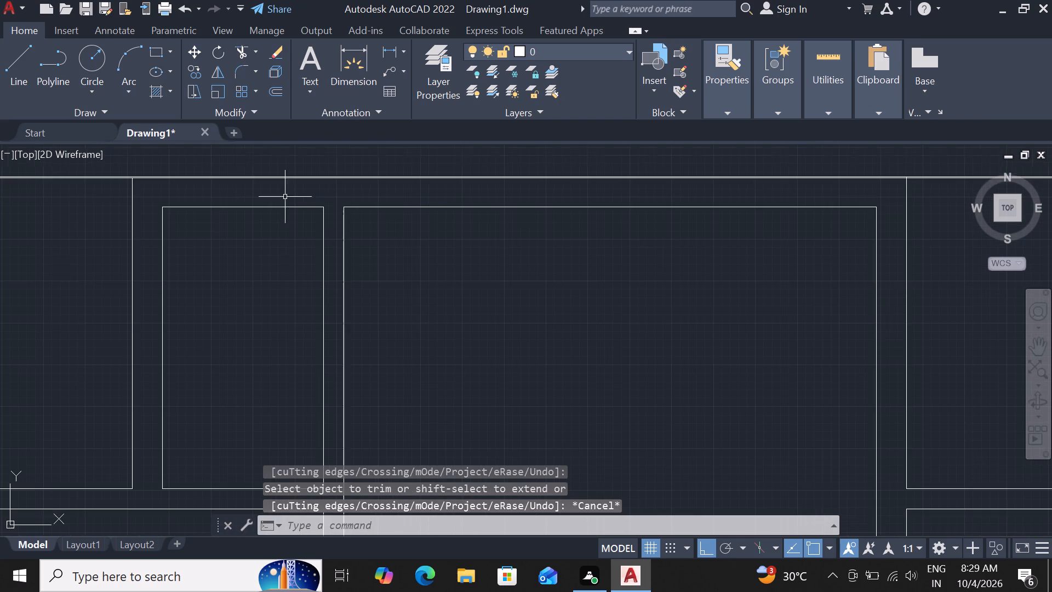
scroll(374, 262, "down", 4)
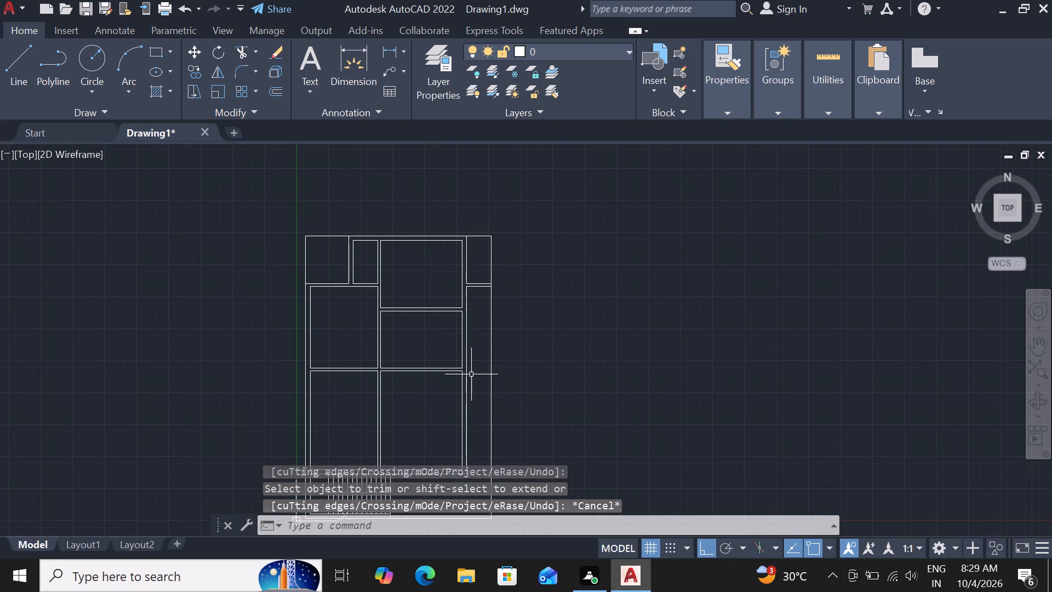
scroll(468, 297, "down", 2)
scroll(438, 403, "up", 3)
scroll(454, 365, "down", 3)
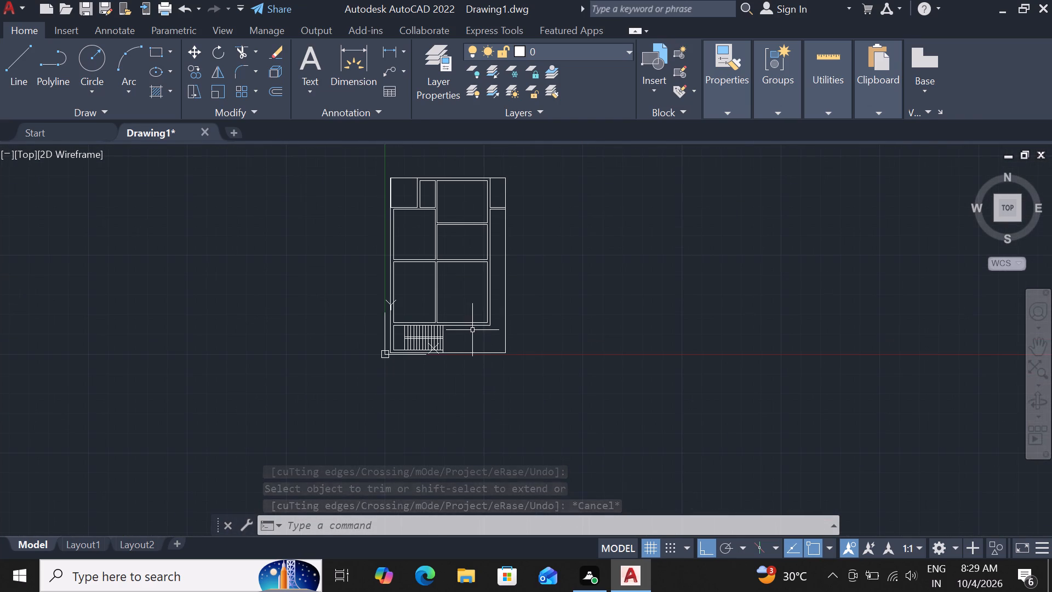
scroll(482, 212, "up", 4)
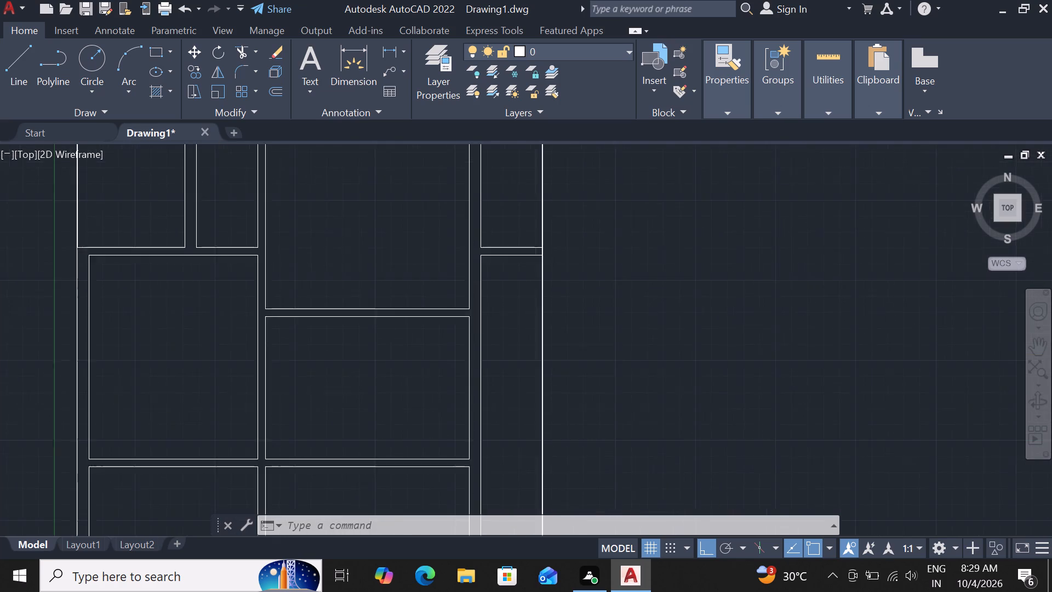
scroll(489, 217, "down", 3)
scroll(488, 164, "up", 2)
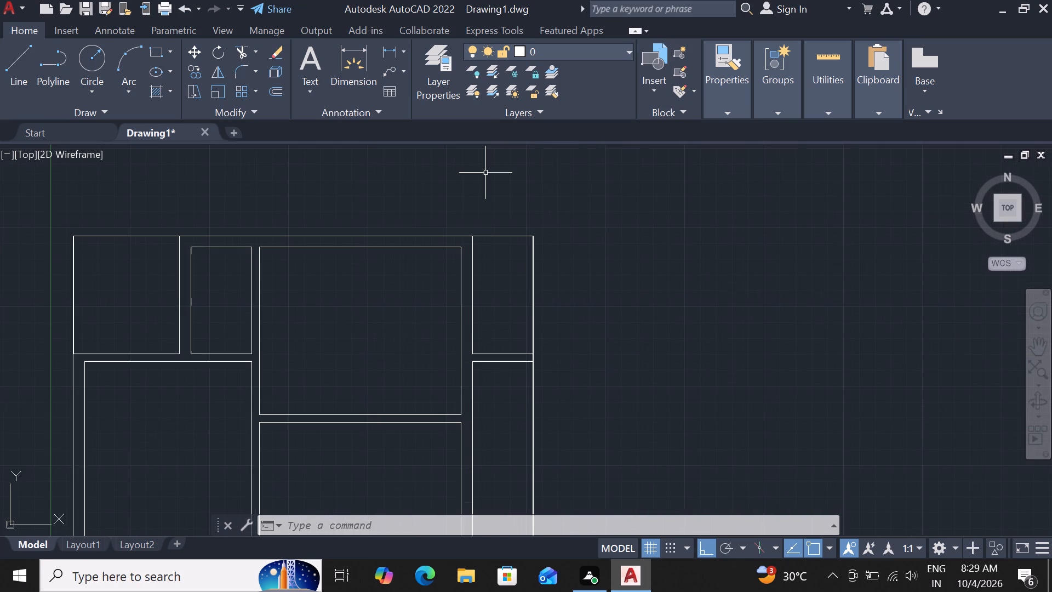
scroll(466, 248, "down", 1)
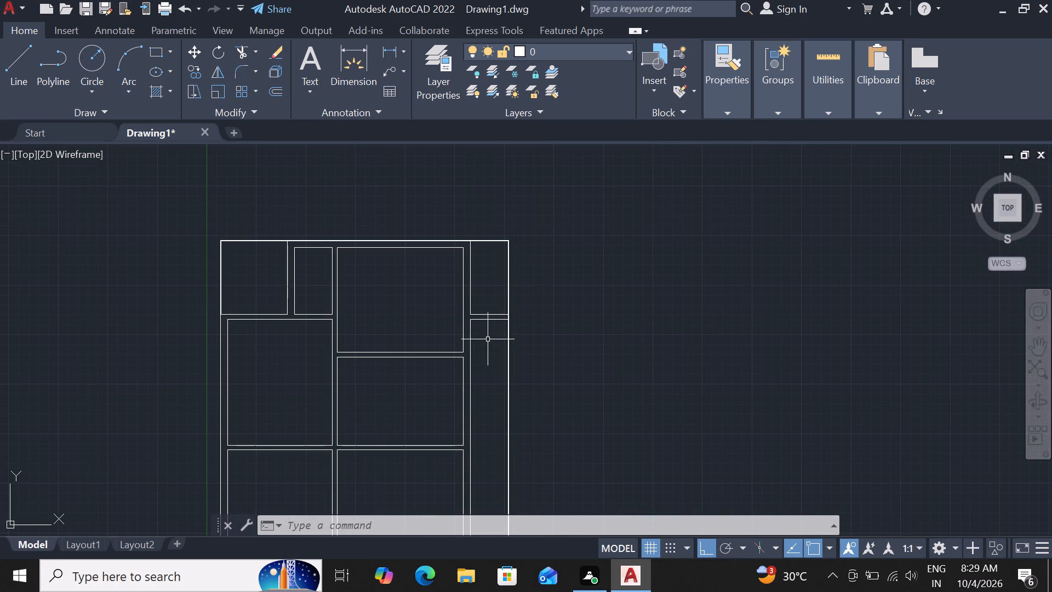
Offset the lower horizontal wall line in the narrow east strip 6' downward.
scroll(488, 339, "up", 2)
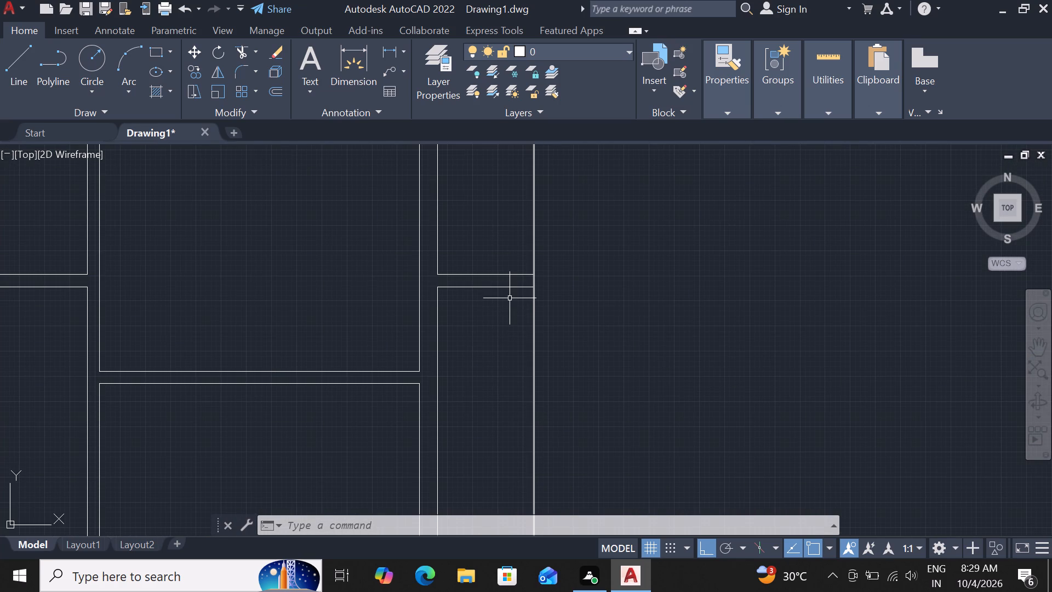
scroll(520, 312, "up", 1)
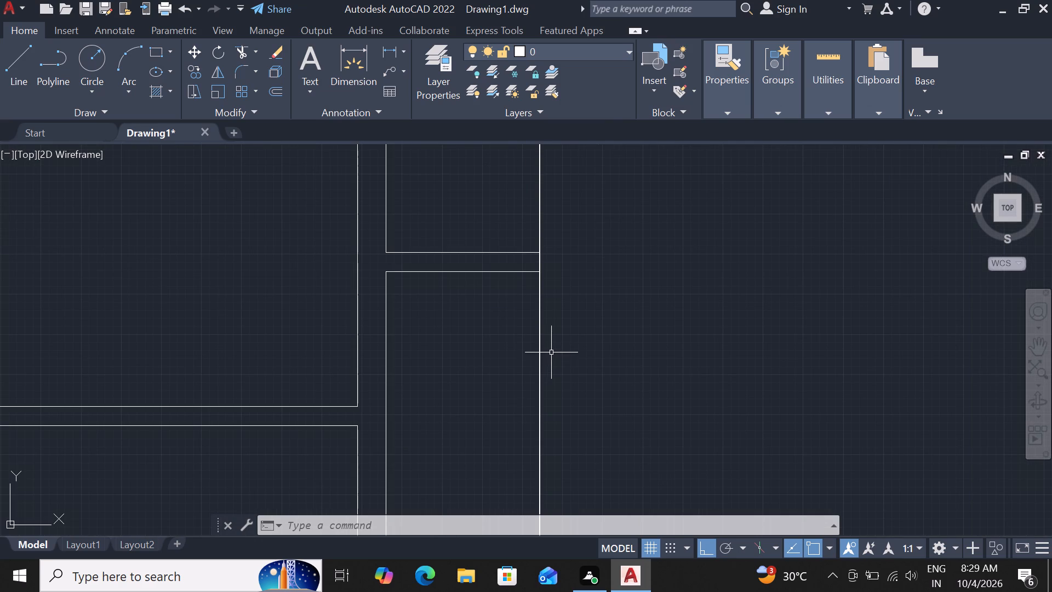
scroll(551, 351, "up", 1)
scroll(523, 317, "down", 2)
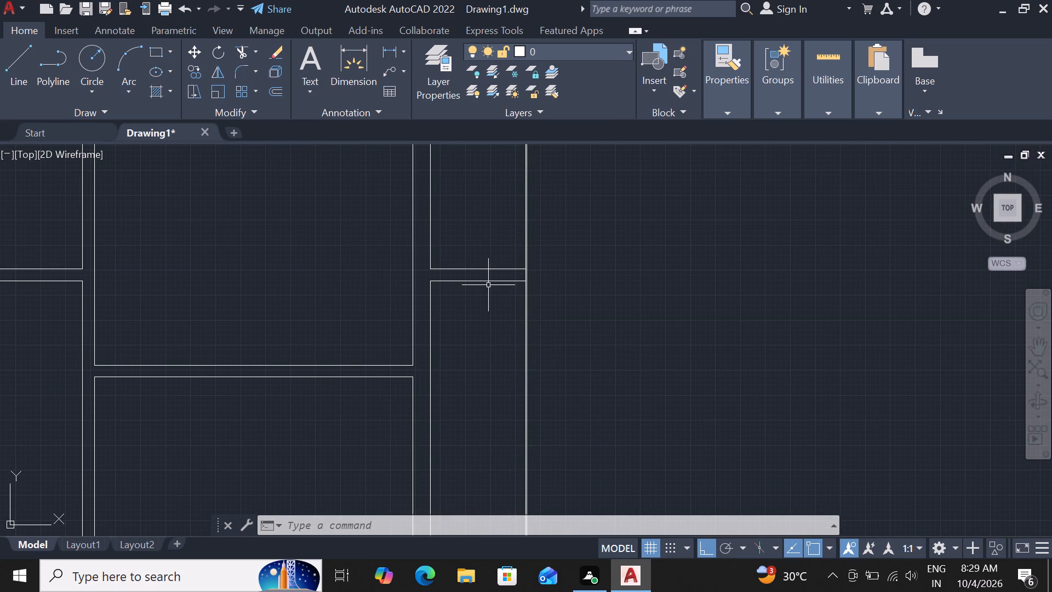
left_click(487, 280)
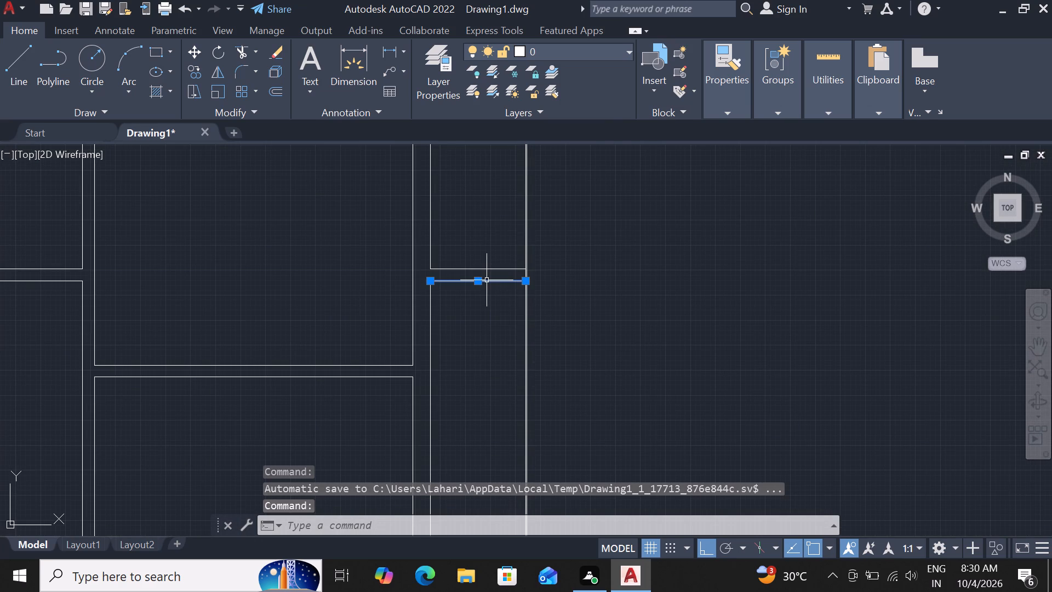
key("o")
type("f")
key("space")
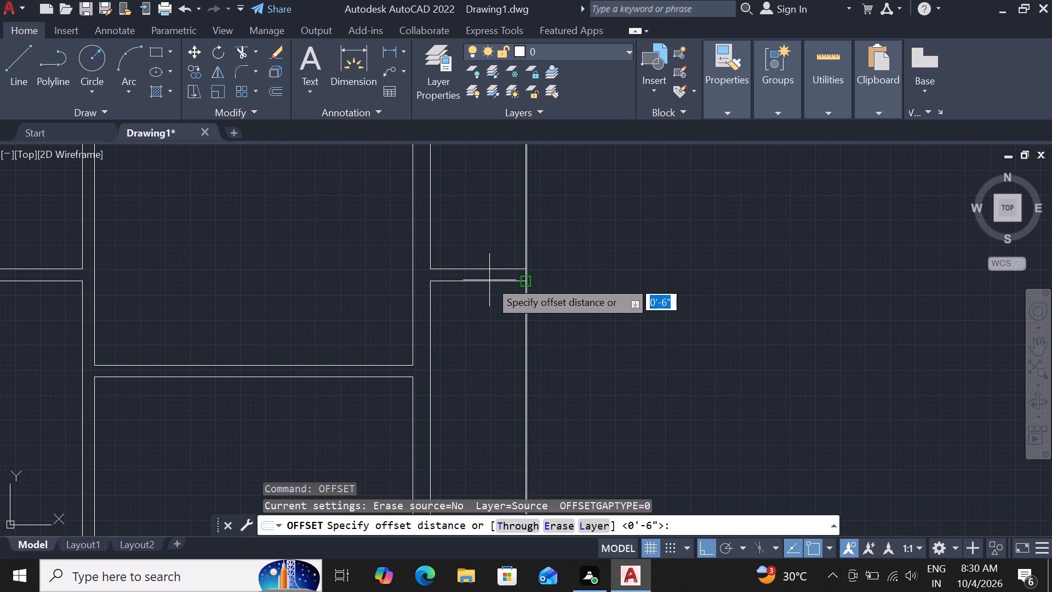
key("6")
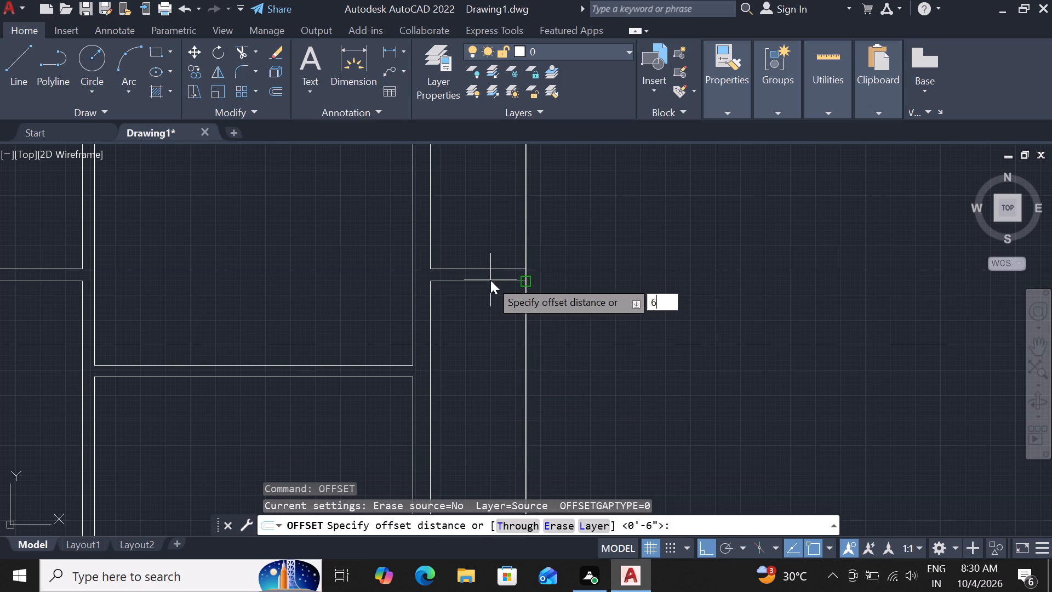
key("apostrophe")
key("Return")
left_click(493, 336)
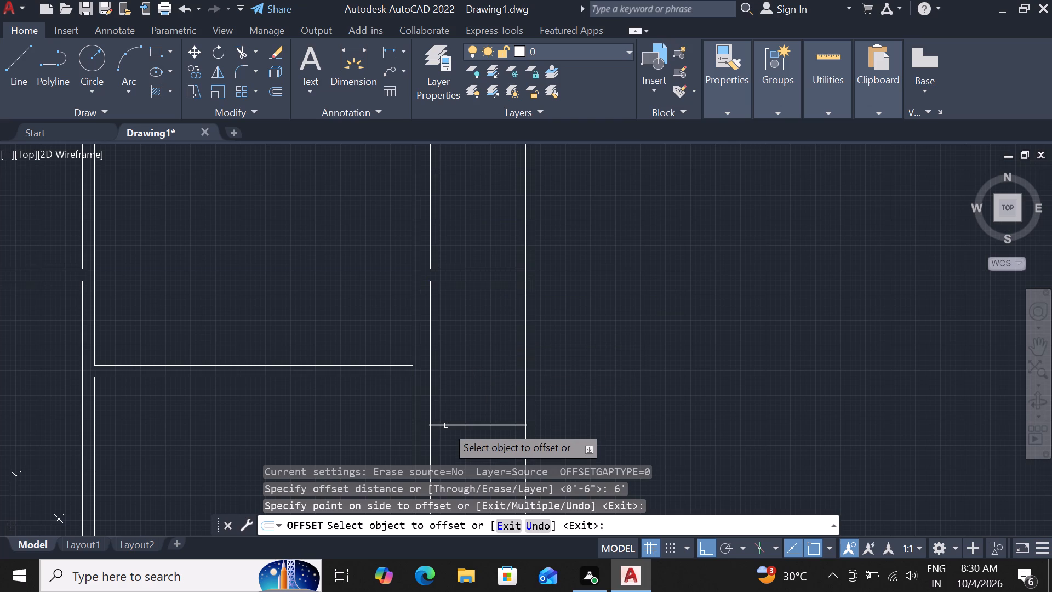
key("Escape")
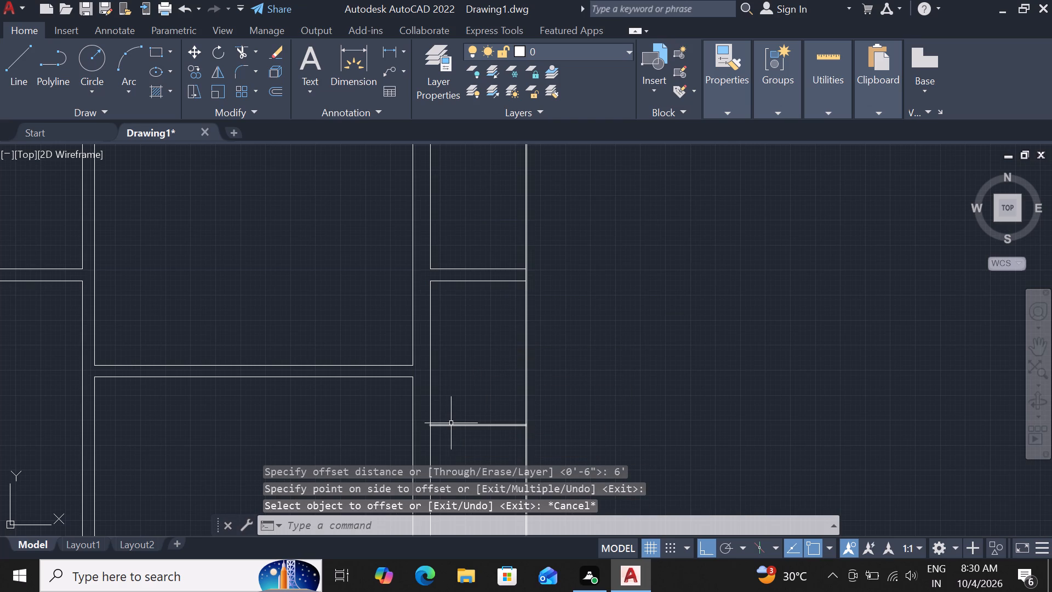
Offset the new horizontal divider line in the narrow east strip 6" downward to form a wall.
type("of")
key("space")
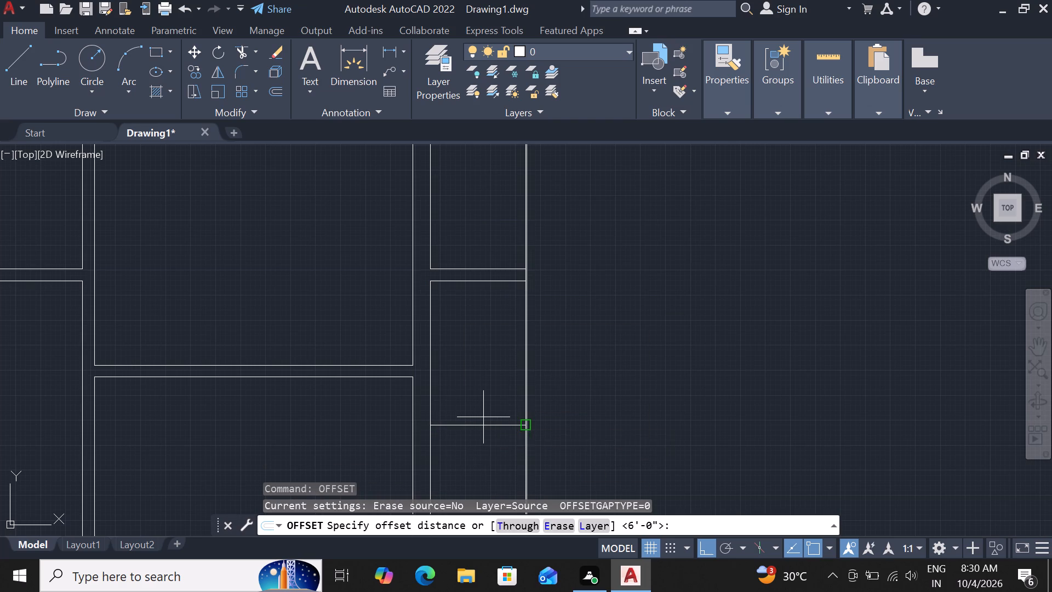
type("6\"")
key("Return")
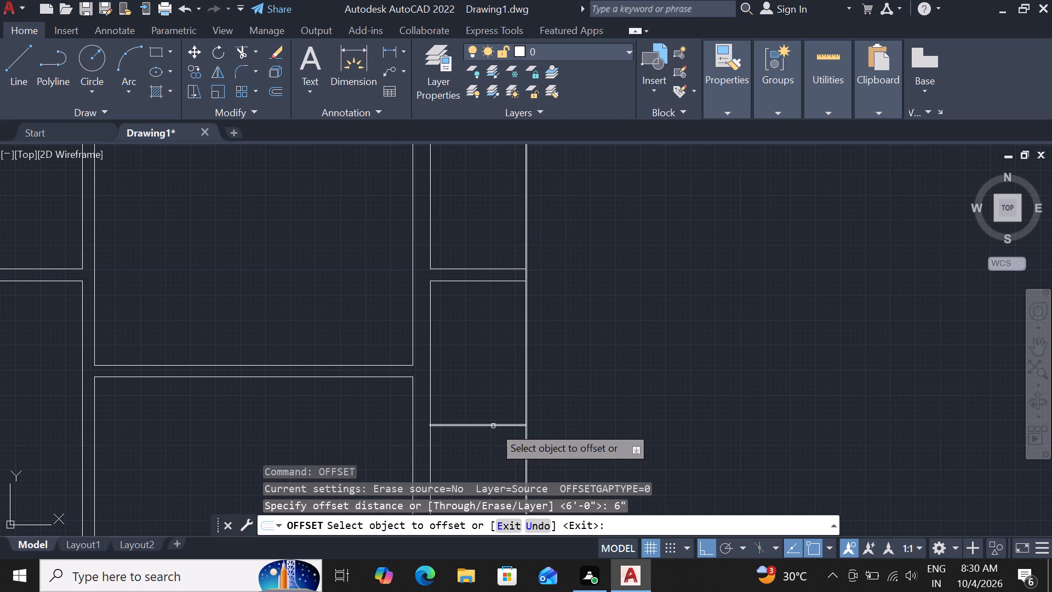
left_click(493, 426)
left_click(492, 439)
Offset the east wall line 6" inward along the narrow east strip.
scroll(489, 422, "down", 3)
scroll(474, 448, "up", 1)
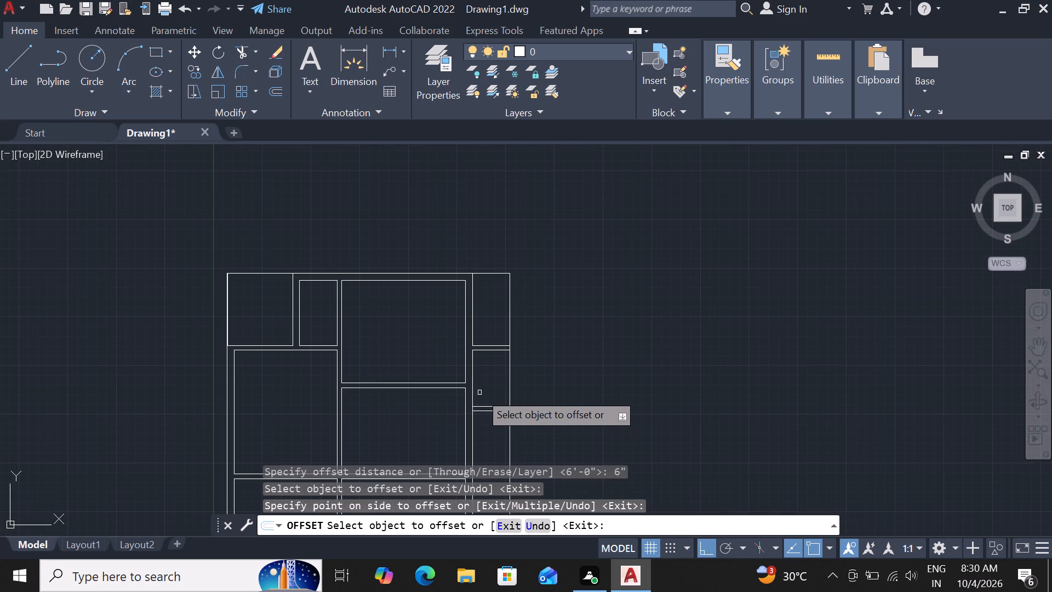
scroll(479, 392, "up", 5)
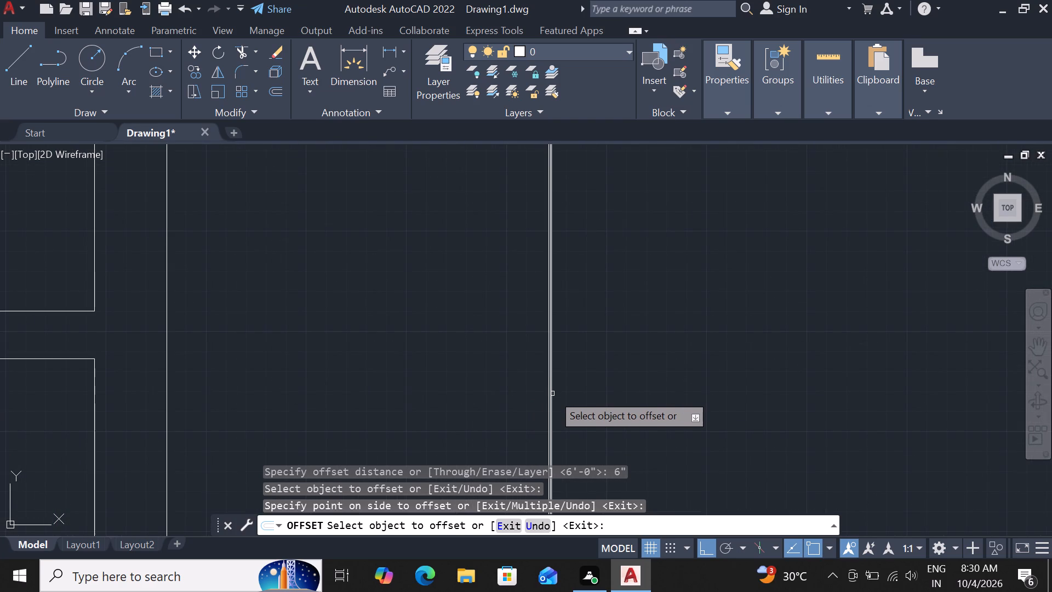
left_click(550, 403)
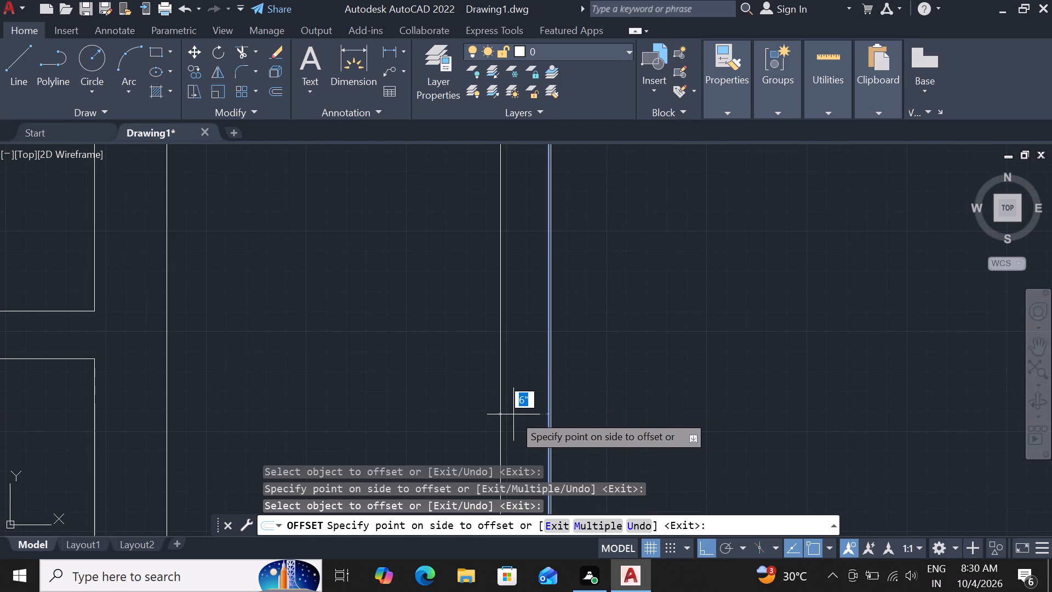
left_click(513, 414)
scroll(511, 414, "down", 3)
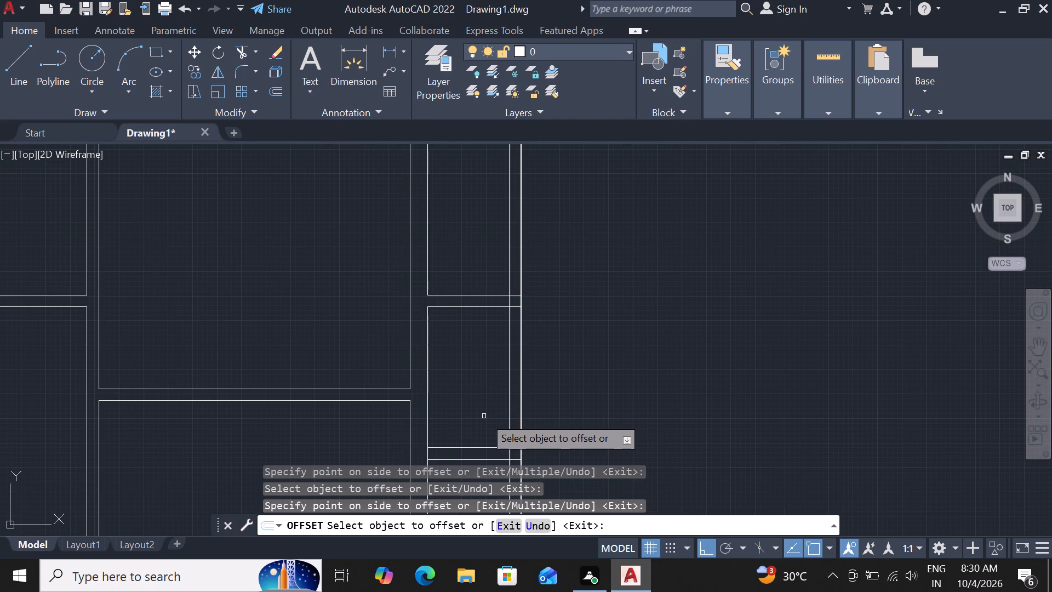
key("Escape")
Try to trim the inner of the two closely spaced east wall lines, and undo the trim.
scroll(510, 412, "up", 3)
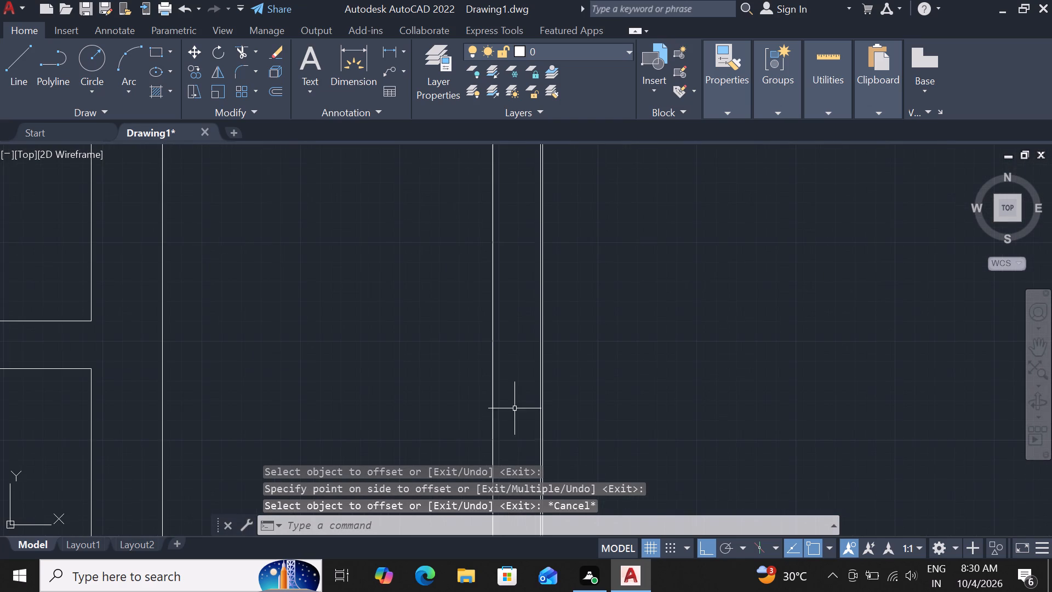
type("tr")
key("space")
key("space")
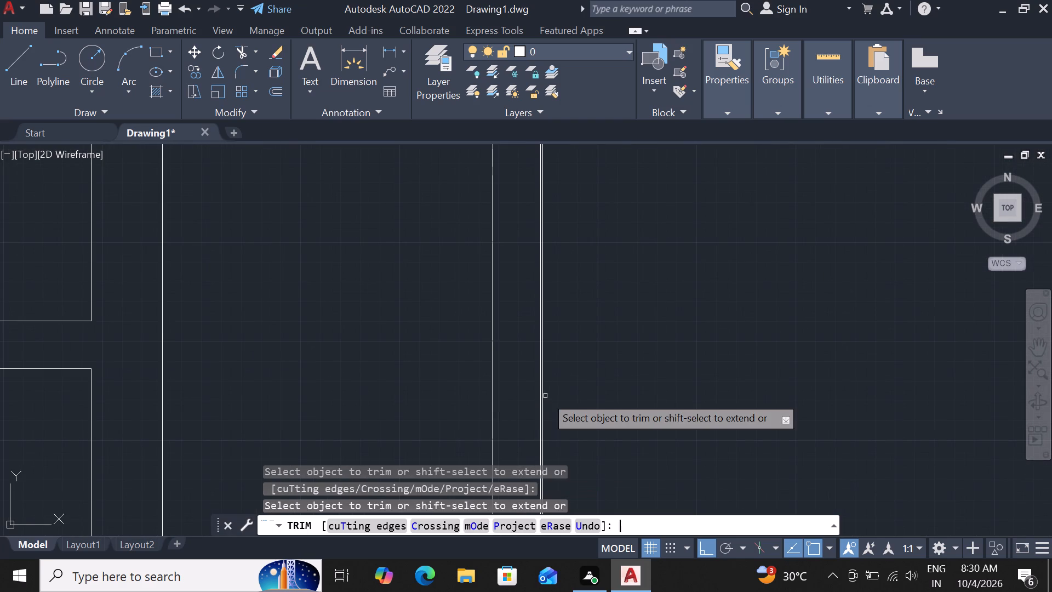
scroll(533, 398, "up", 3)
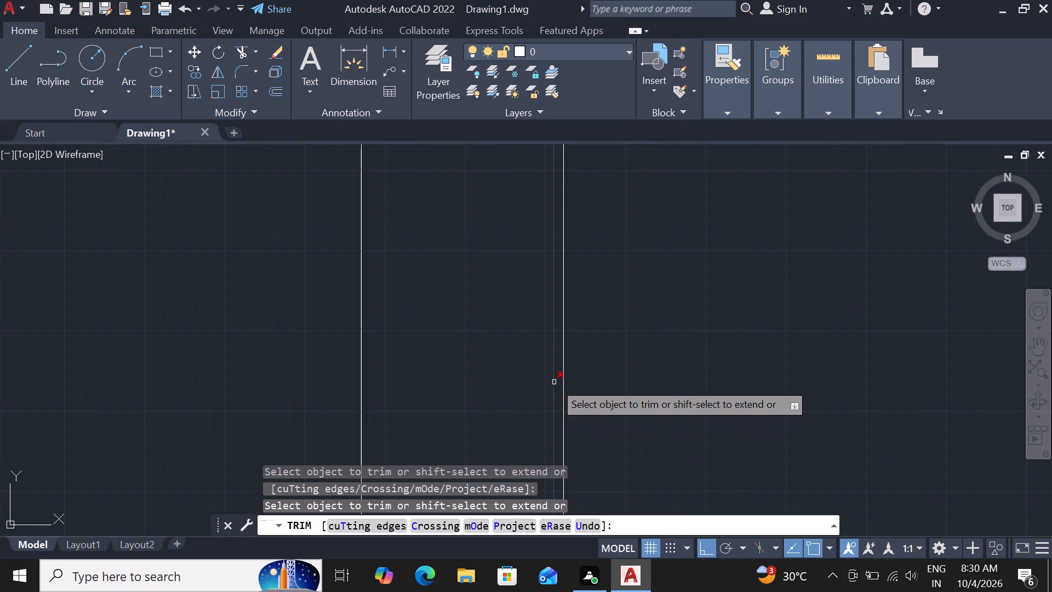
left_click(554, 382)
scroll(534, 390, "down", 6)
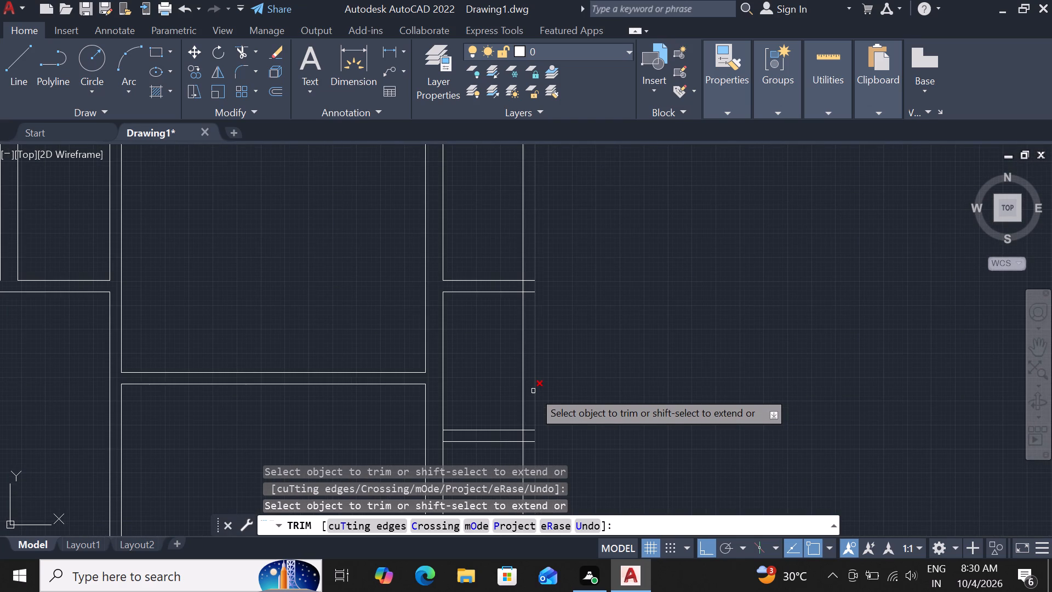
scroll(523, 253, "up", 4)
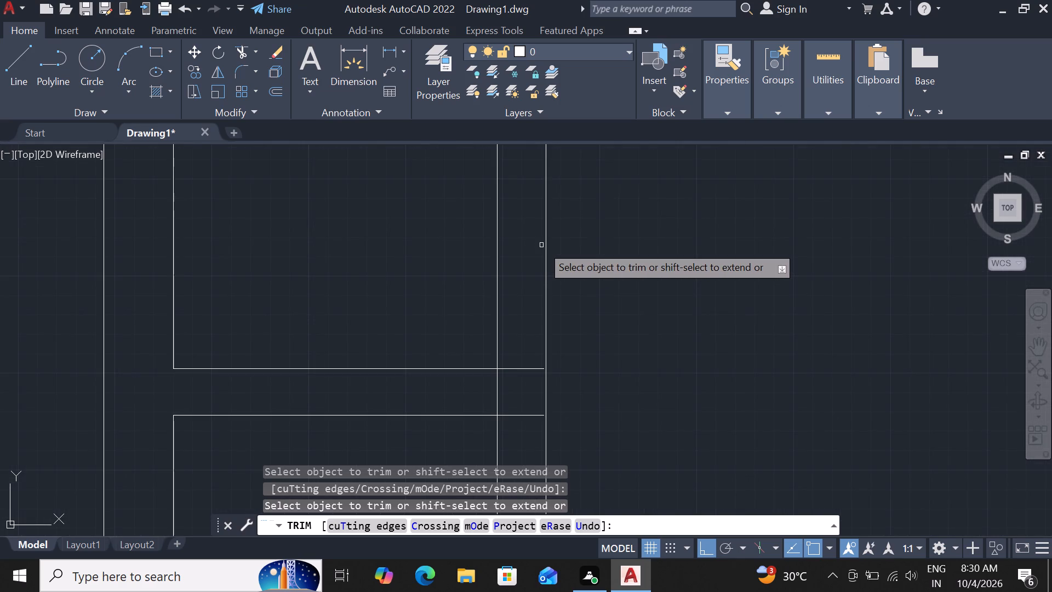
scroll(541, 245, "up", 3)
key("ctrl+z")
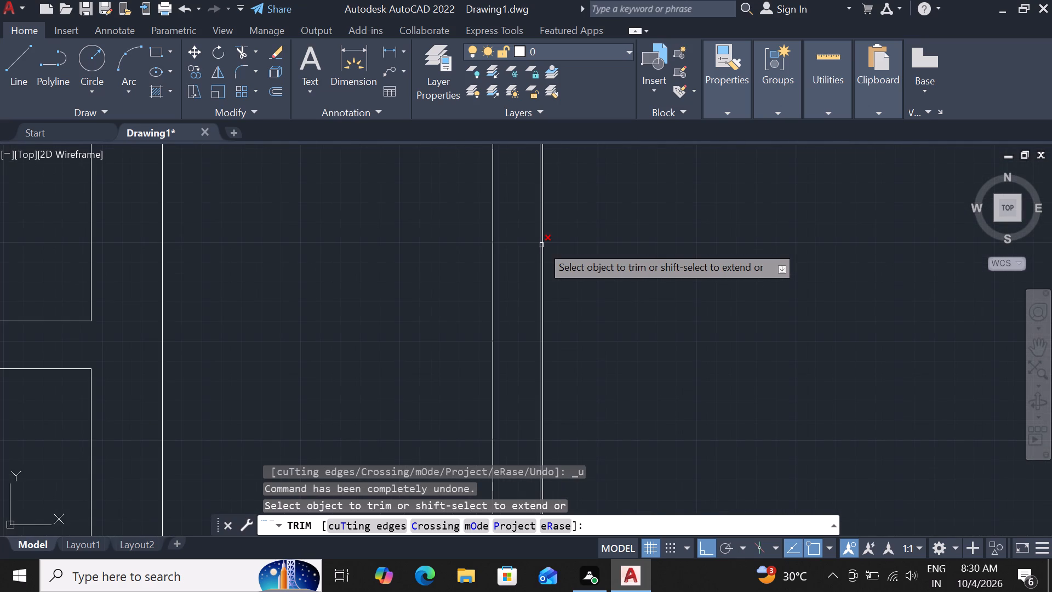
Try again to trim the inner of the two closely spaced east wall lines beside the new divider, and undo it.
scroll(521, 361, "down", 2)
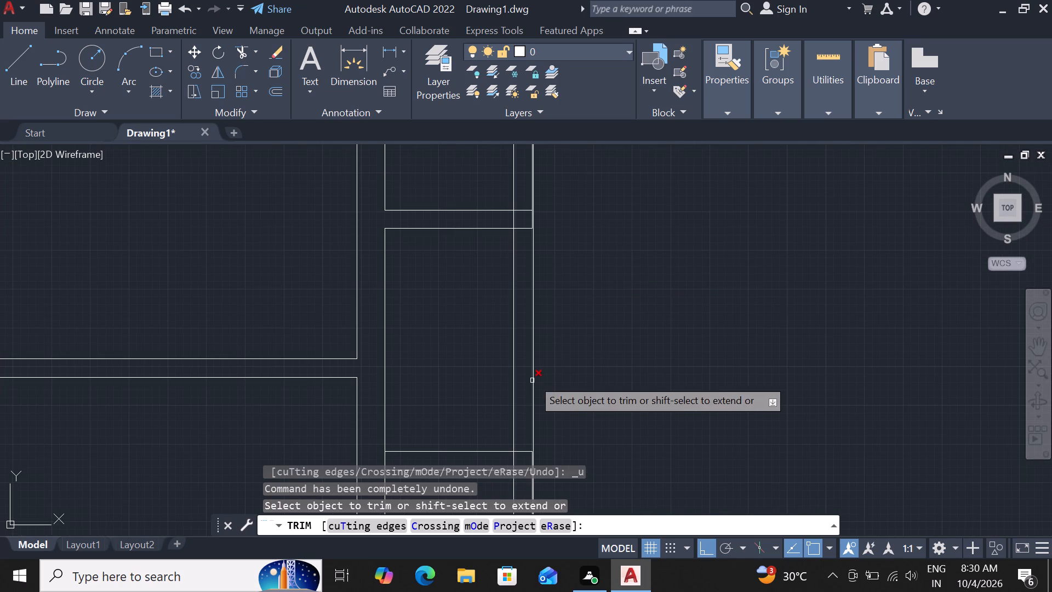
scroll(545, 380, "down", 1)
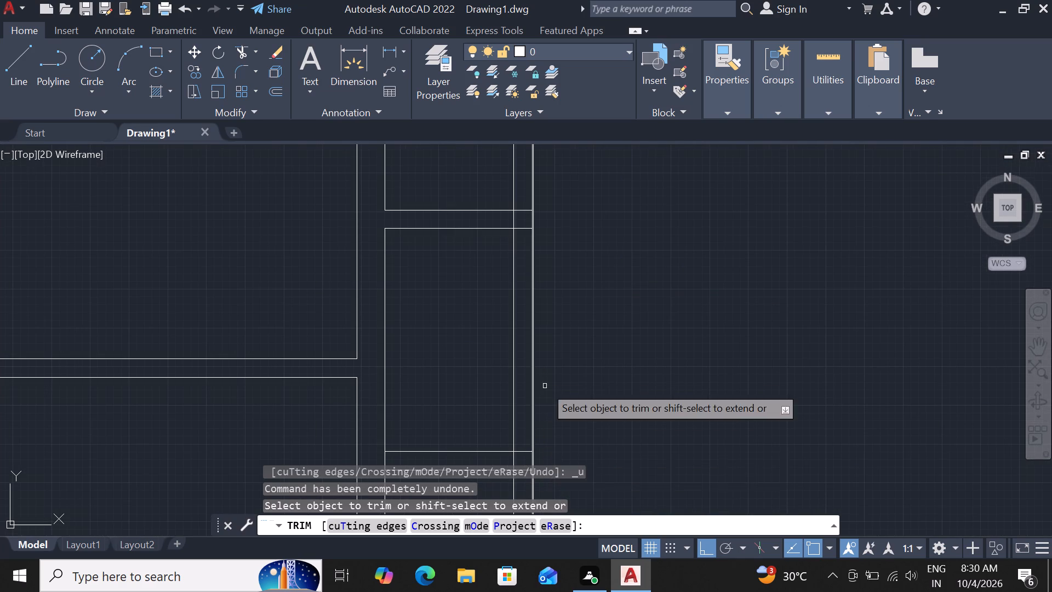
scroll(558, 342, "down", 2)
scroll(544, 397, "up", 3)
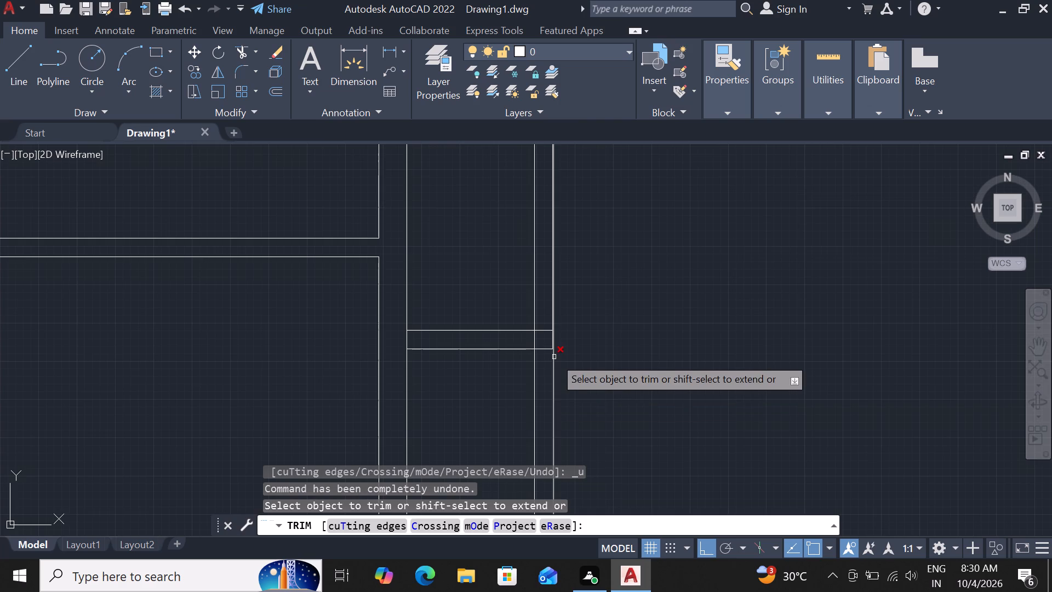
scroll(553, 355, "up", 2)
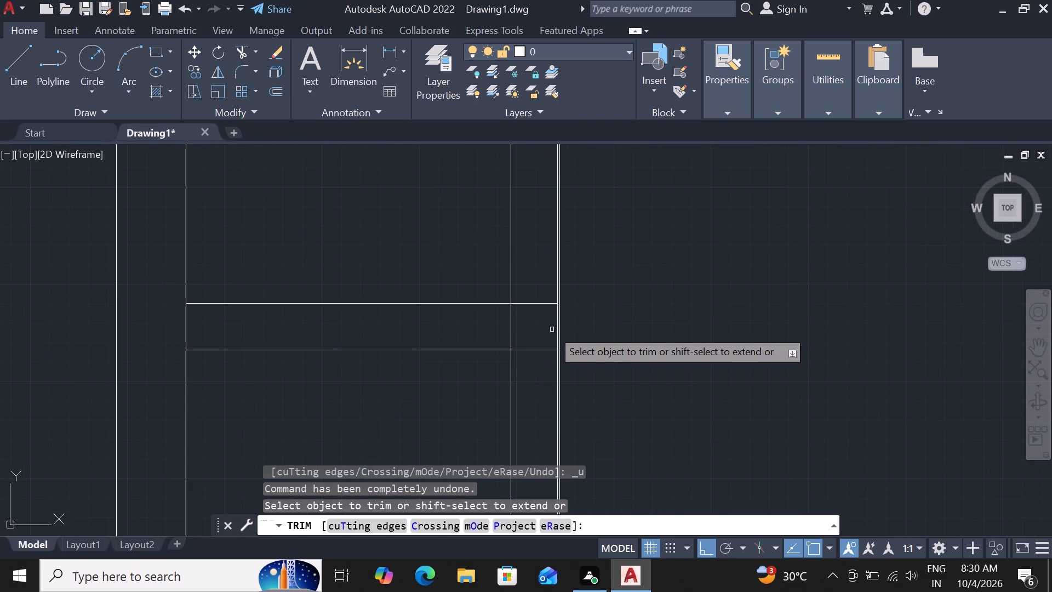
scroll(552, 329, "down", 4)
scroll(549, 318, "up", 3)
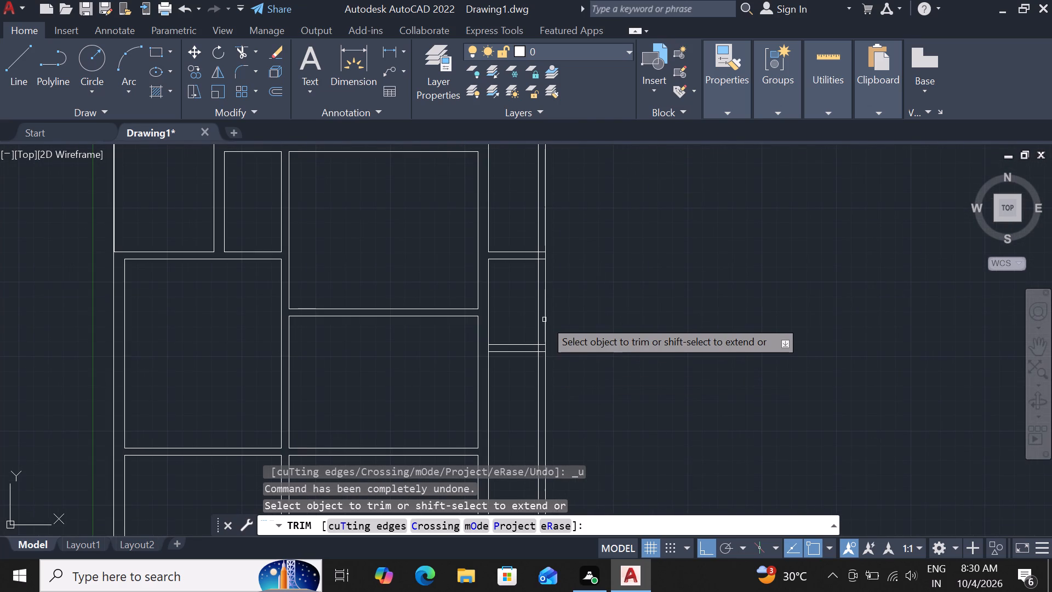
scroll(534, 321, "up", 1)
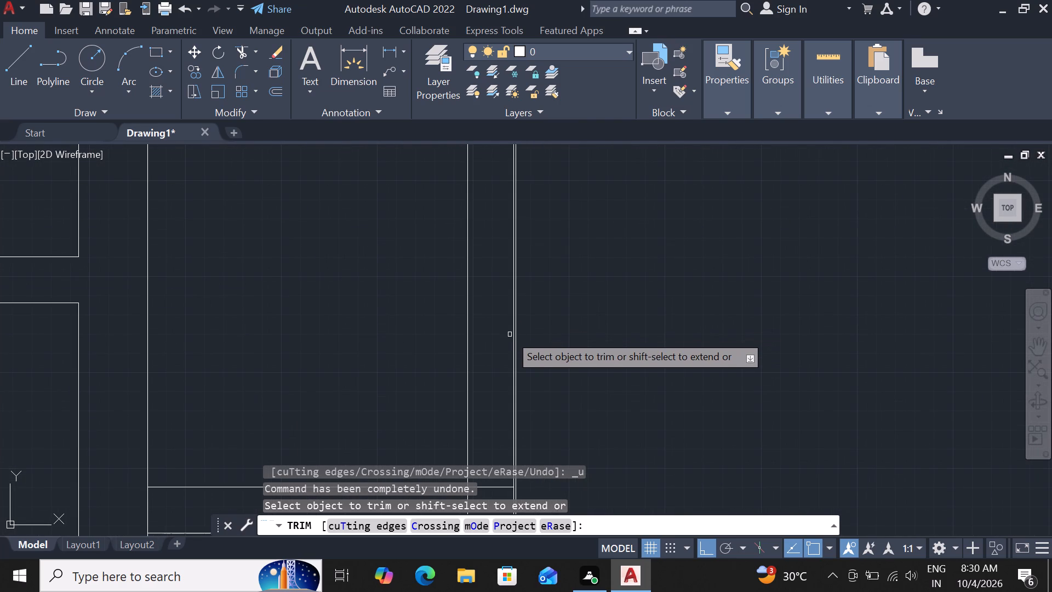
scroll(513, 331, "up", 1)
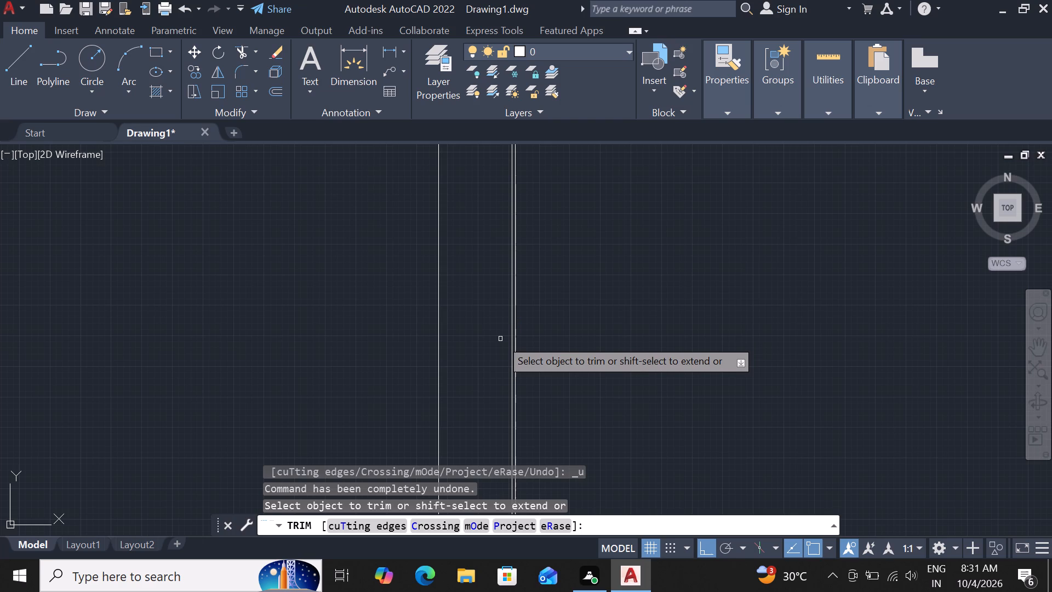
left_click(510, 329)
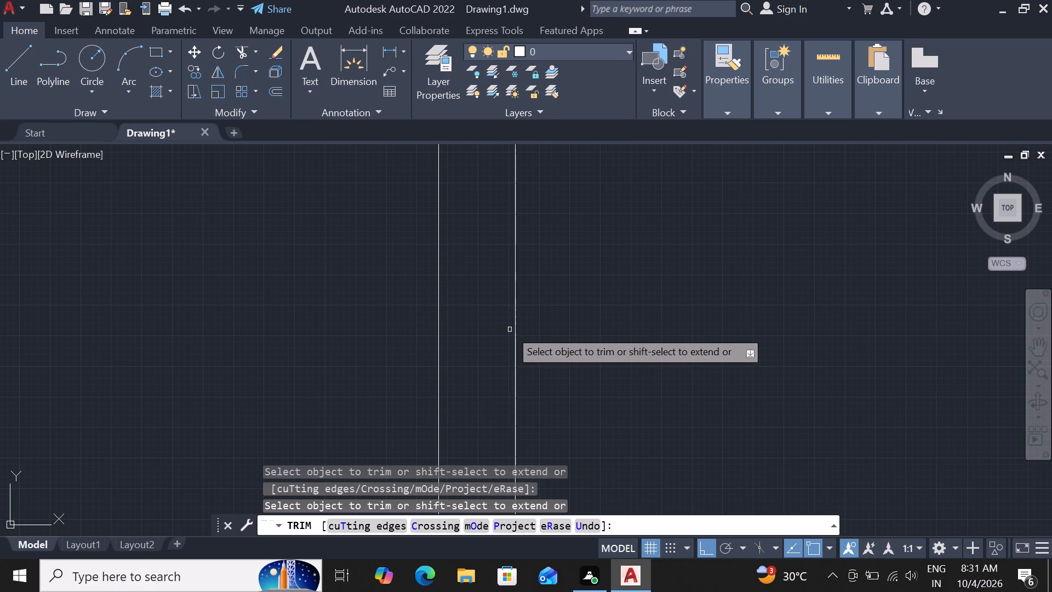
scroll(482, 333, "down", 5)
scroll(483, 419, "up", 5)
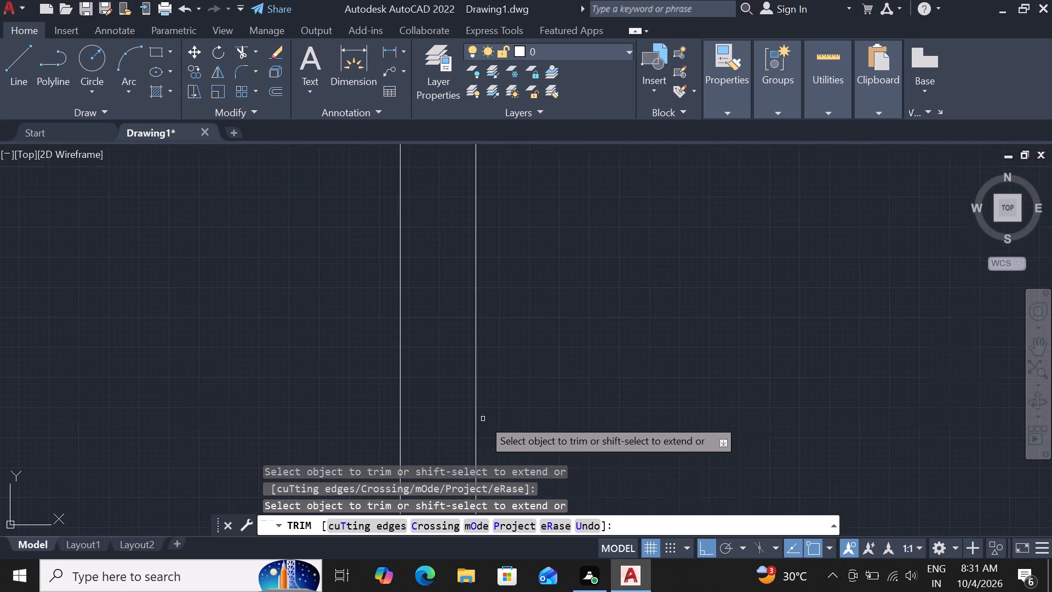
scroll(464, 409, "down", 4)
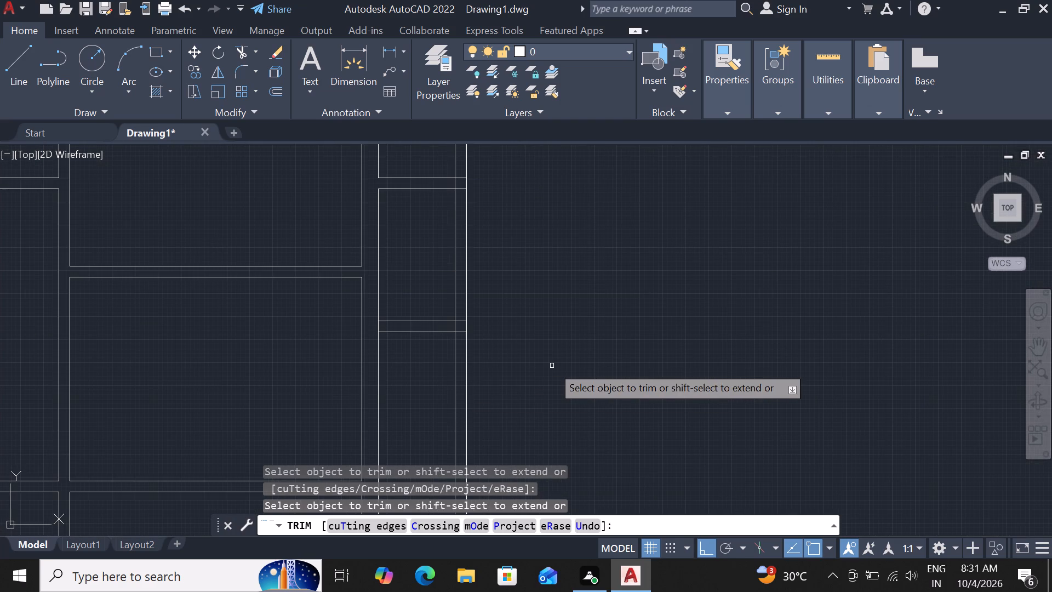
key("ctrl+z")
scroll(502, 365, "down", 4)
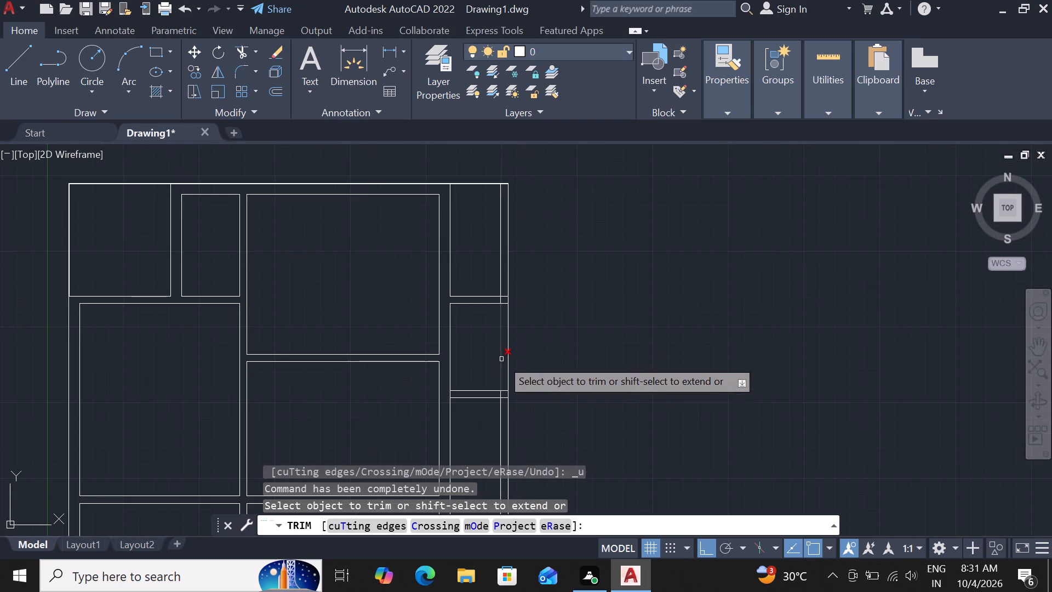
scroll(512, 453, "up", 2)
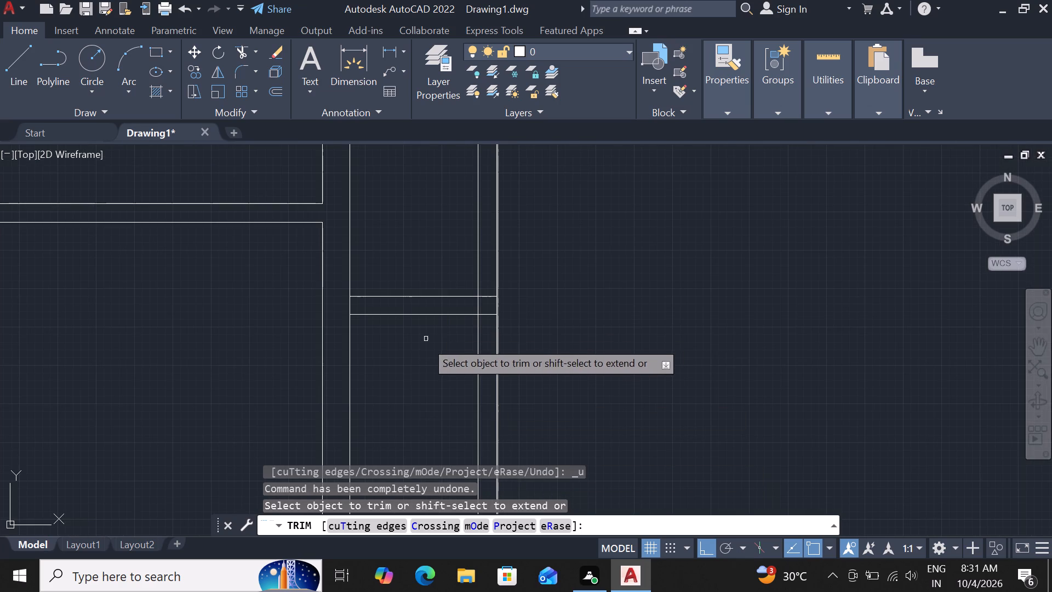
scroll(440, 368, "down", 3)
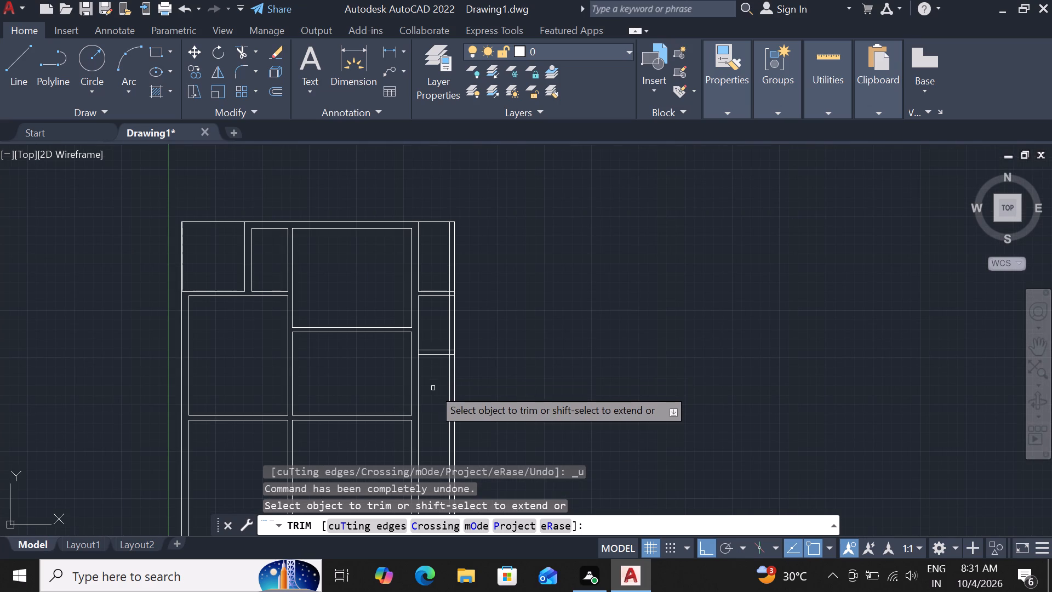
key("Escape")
Offset the lower line of the new divider wall in the east strip 4' downward.
scroll(433, 365, "up", 5)
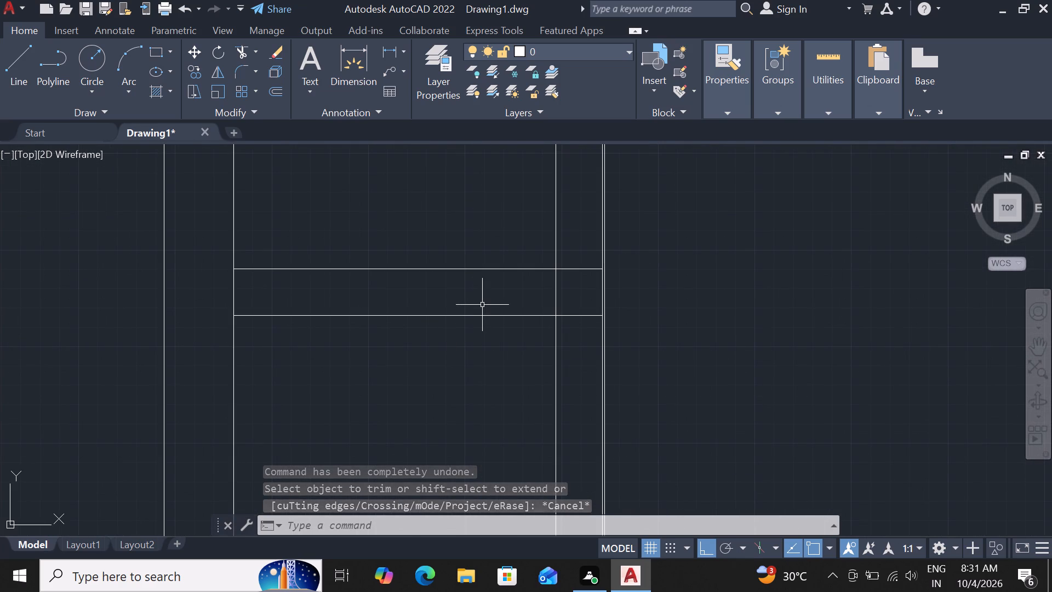
scroll(480, 317, "down", 2)
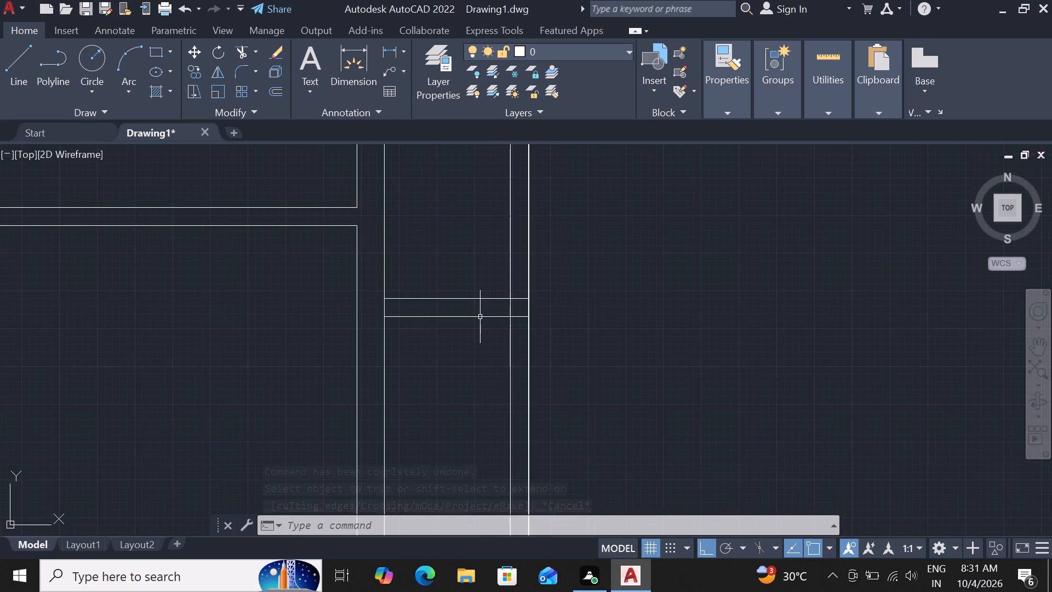
scroll(480, 317, "down", 2)
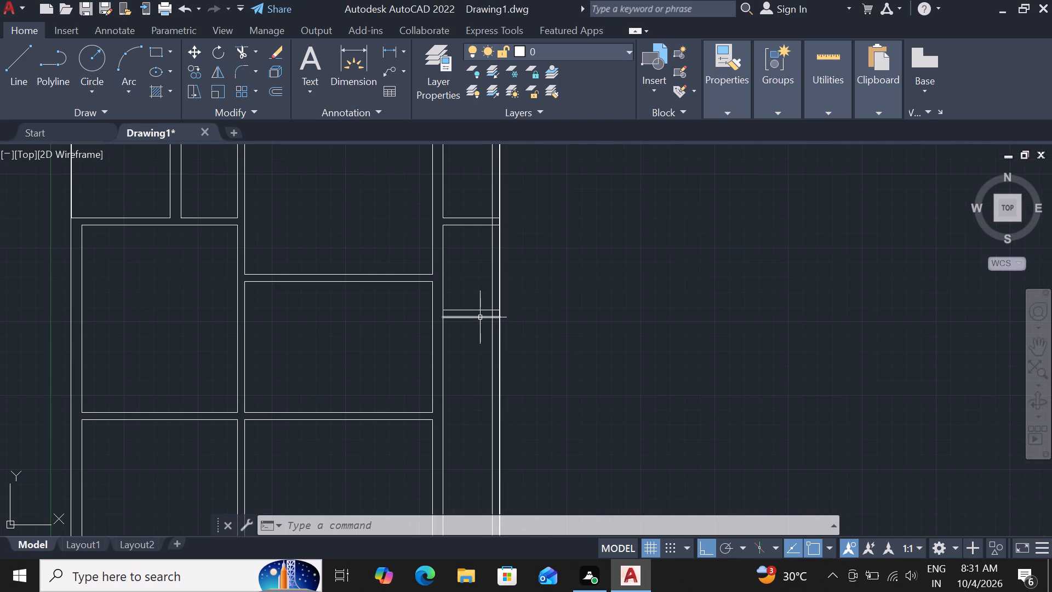
scroll(476, 327, "up", 1)
left_click(483, 311)
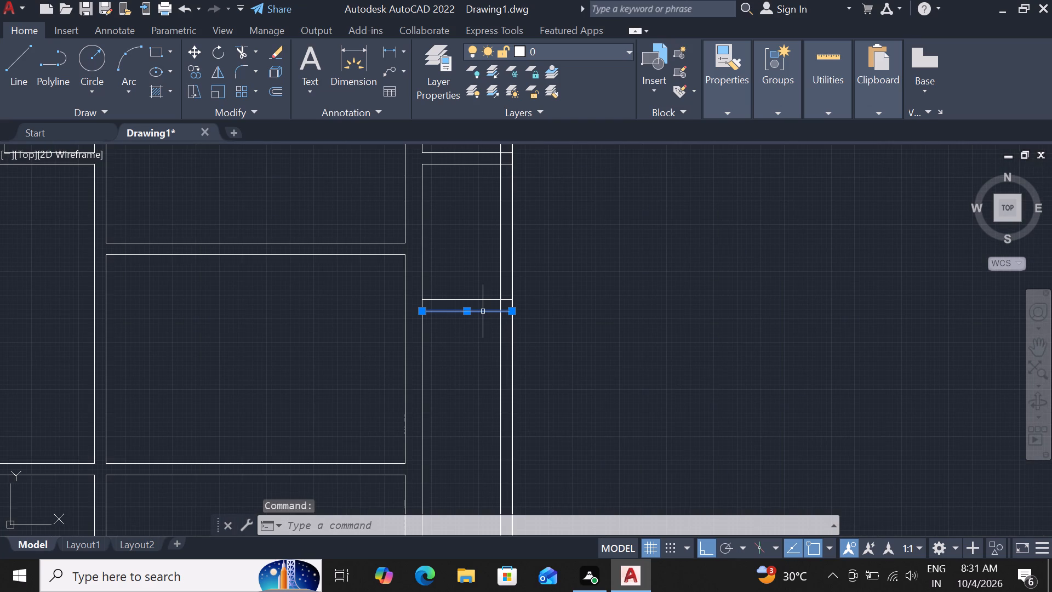
key("o")
type("f 4")
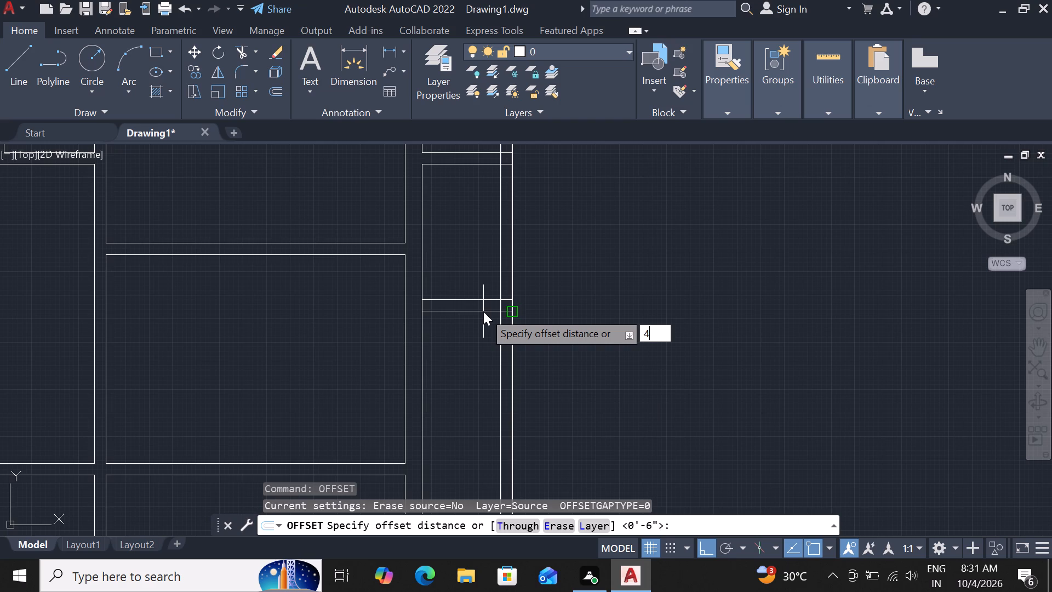
key("apostrophe")
key("Return")
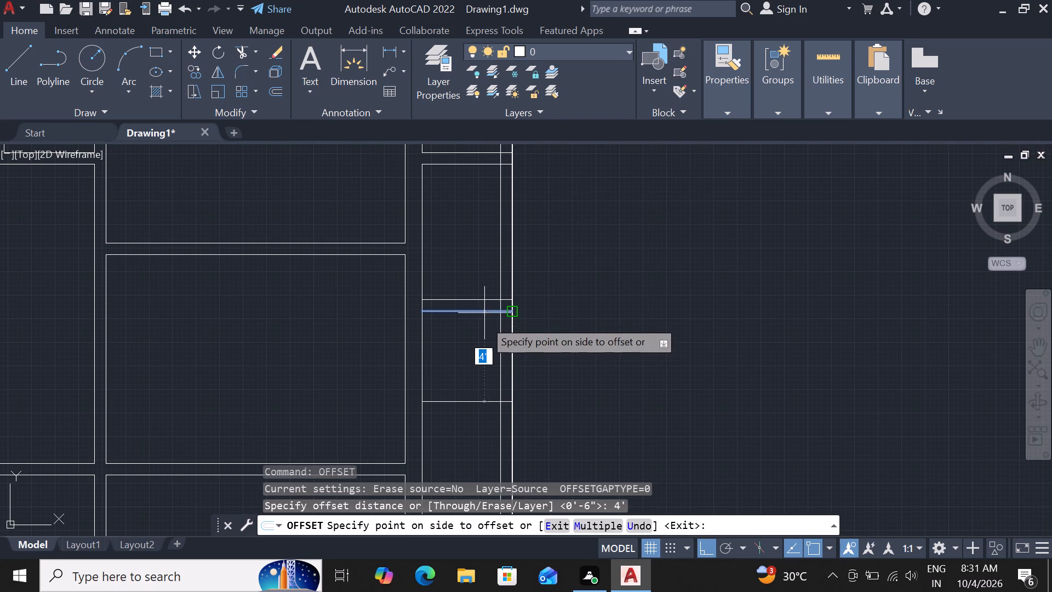
left_click(482, 355)
scroll(464, 413, "up", 1)
key("Escape")
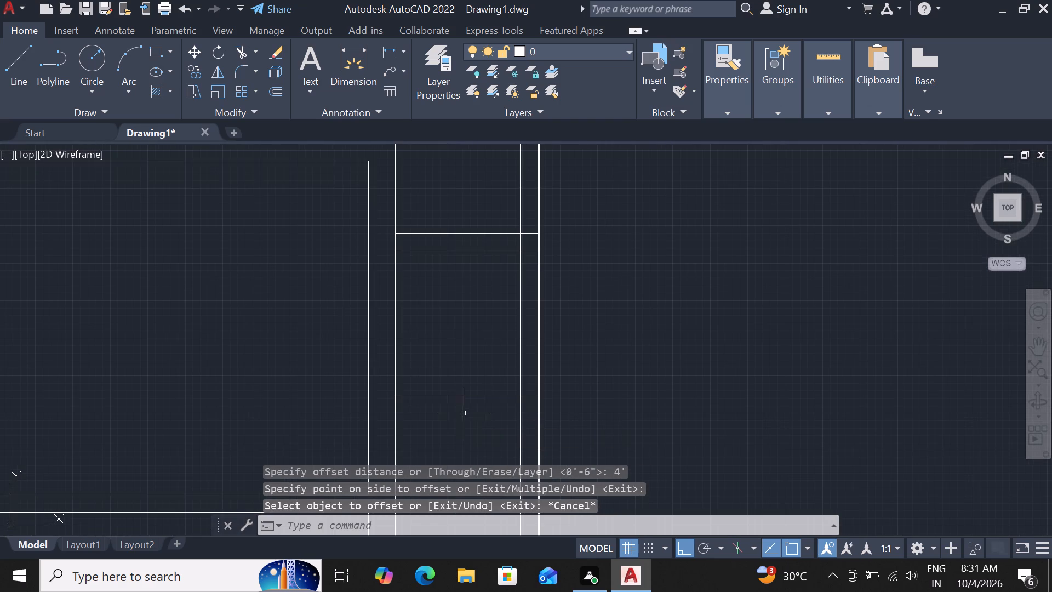
Offset the lowest horizontal line in the east strip 6" downward to form the lower divider wall.
left_click(483, 397)
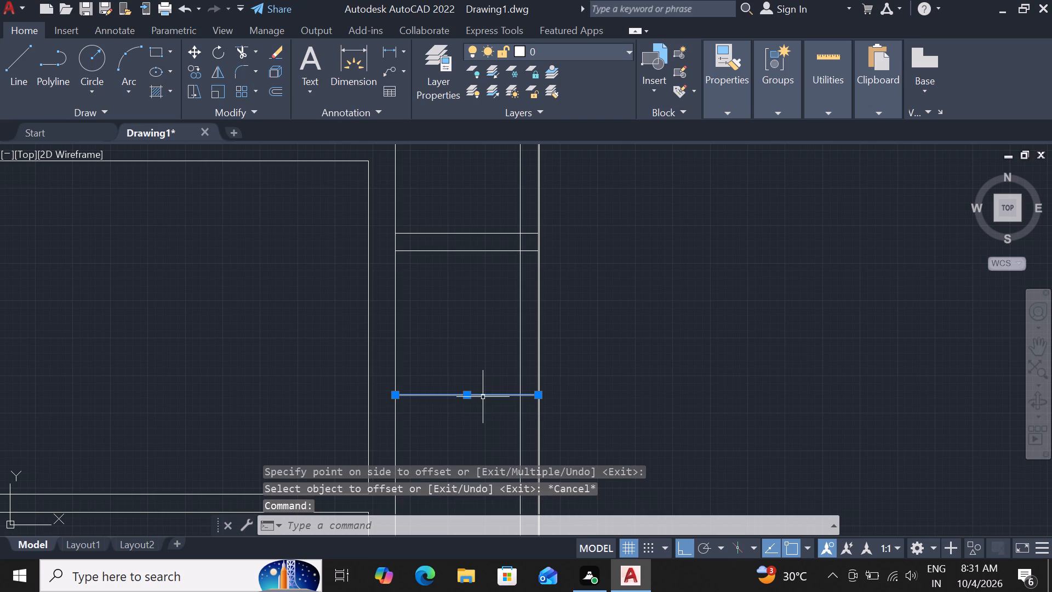
key("o")
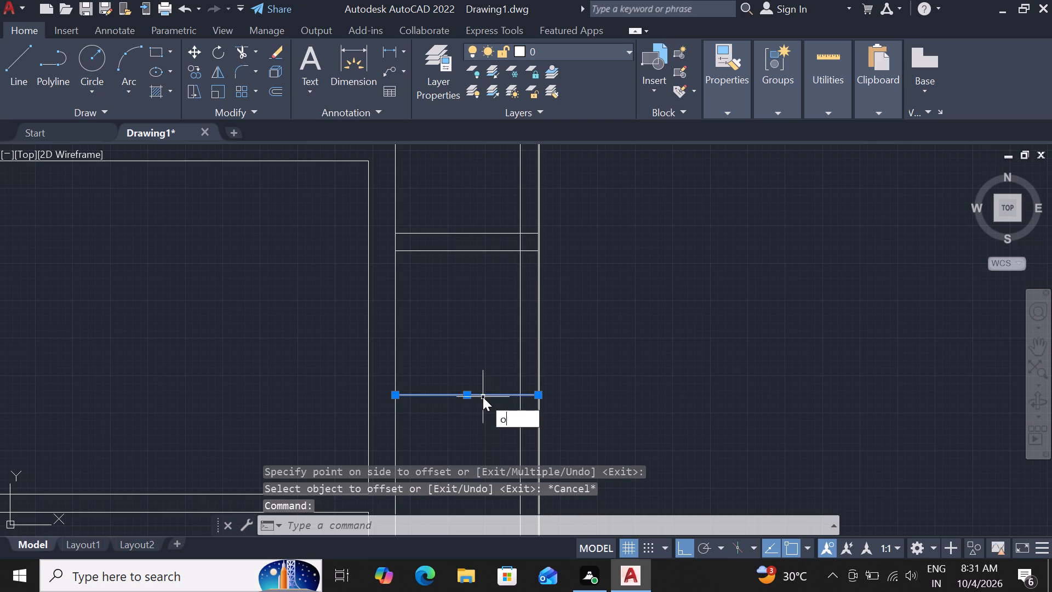
type("f")
key("space")
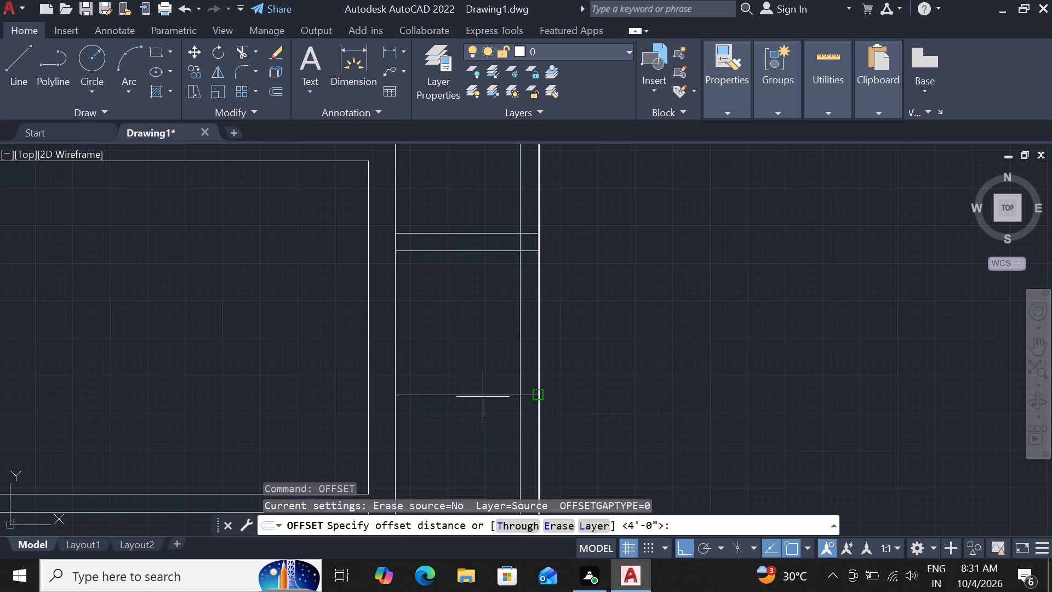
type("6\"")
key("Return")
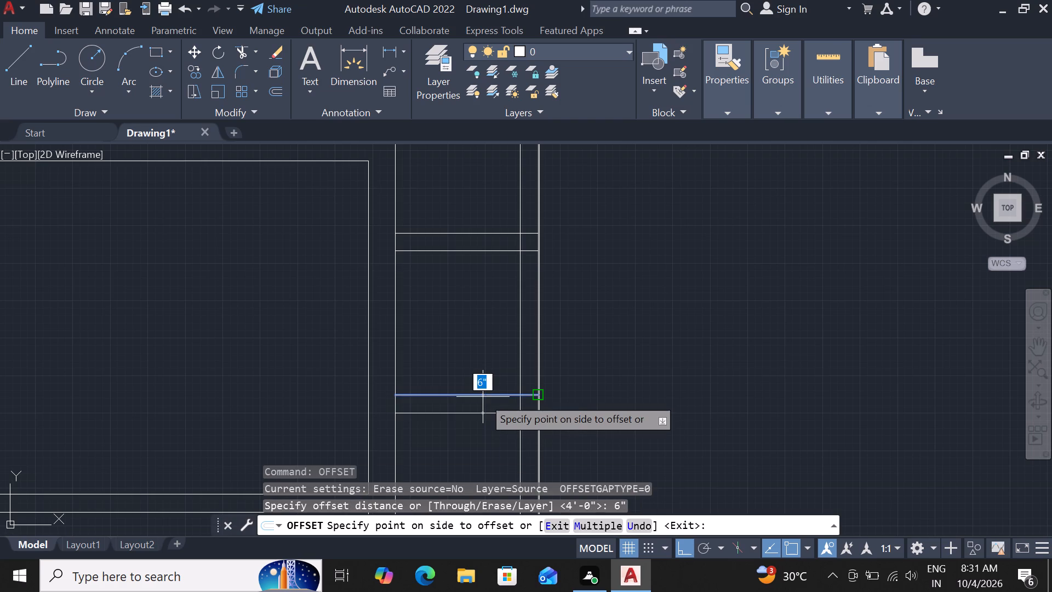
left_click(483, 397)
scroll(482, 397, "up", 1)
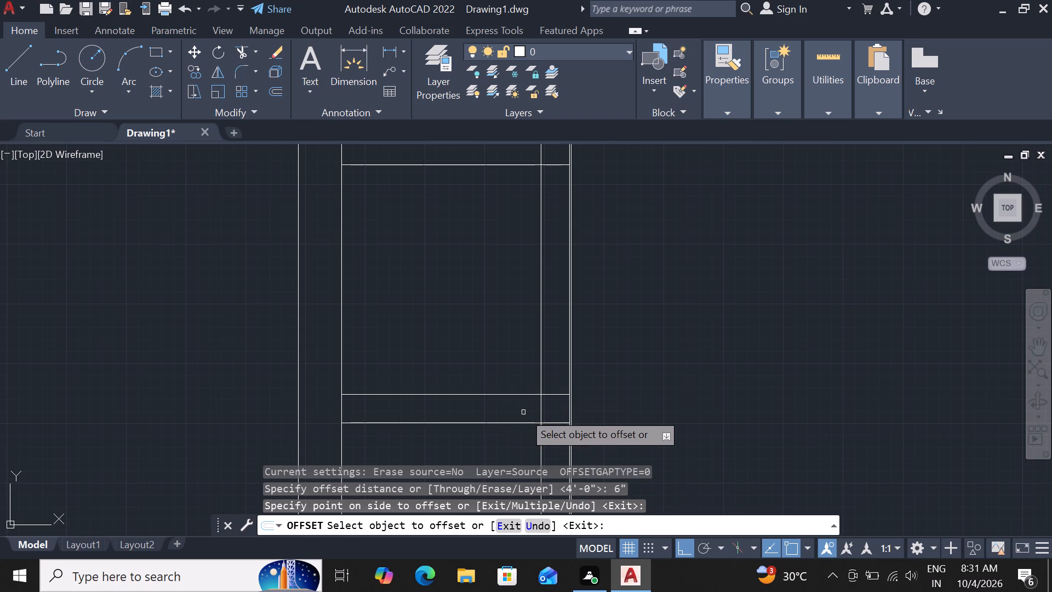
scroll(524, 412, "up", 1)
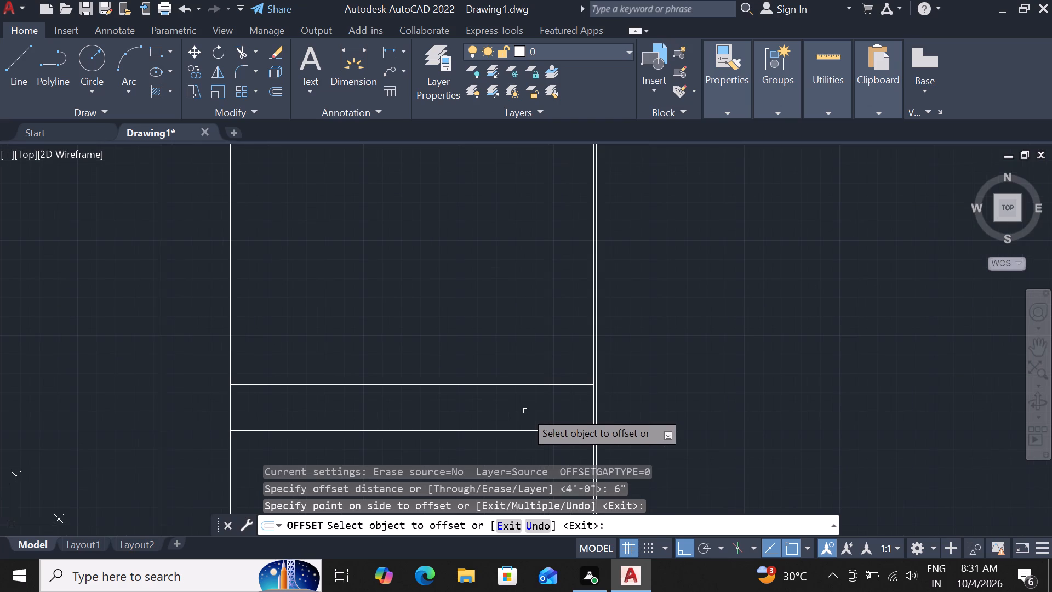
key("Escape")
Trim the inner east wall line where it crosses between the two lines of the lower divider wall.
type("tr")
key("space")
key("space")
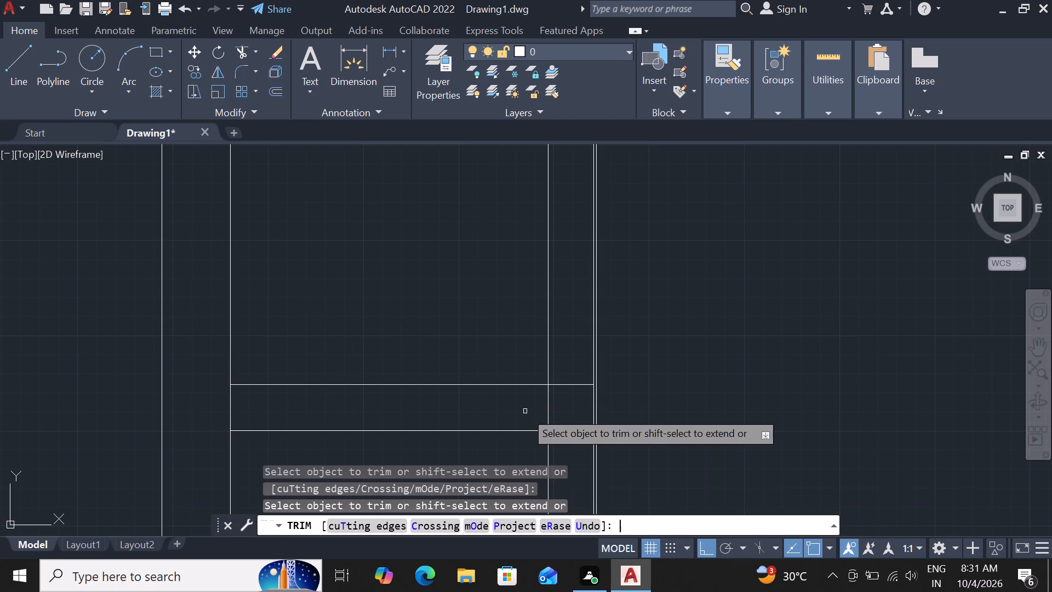
left_click(540, 412)
left_click(552, 402)
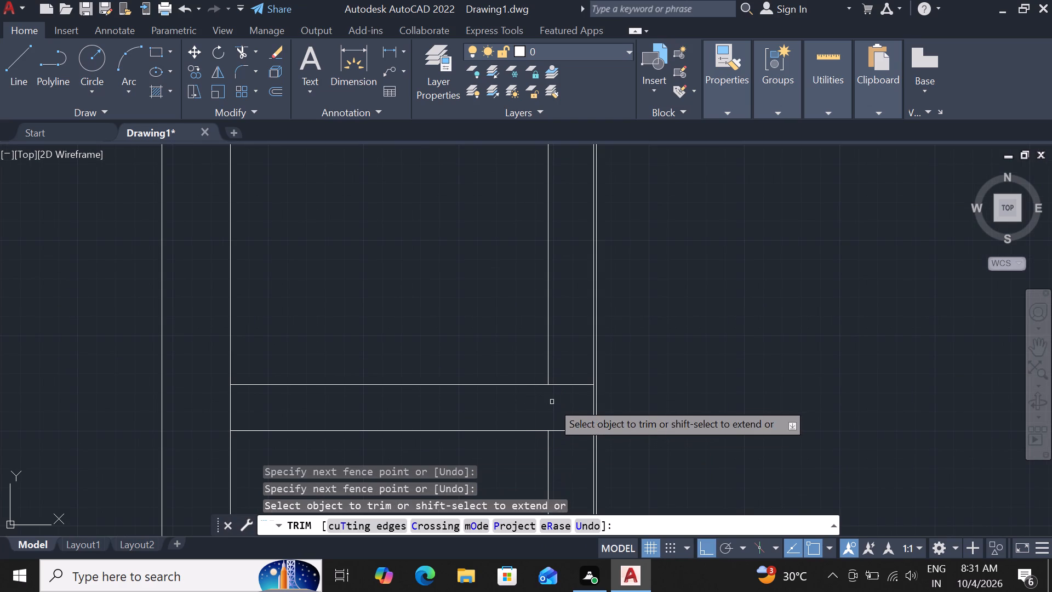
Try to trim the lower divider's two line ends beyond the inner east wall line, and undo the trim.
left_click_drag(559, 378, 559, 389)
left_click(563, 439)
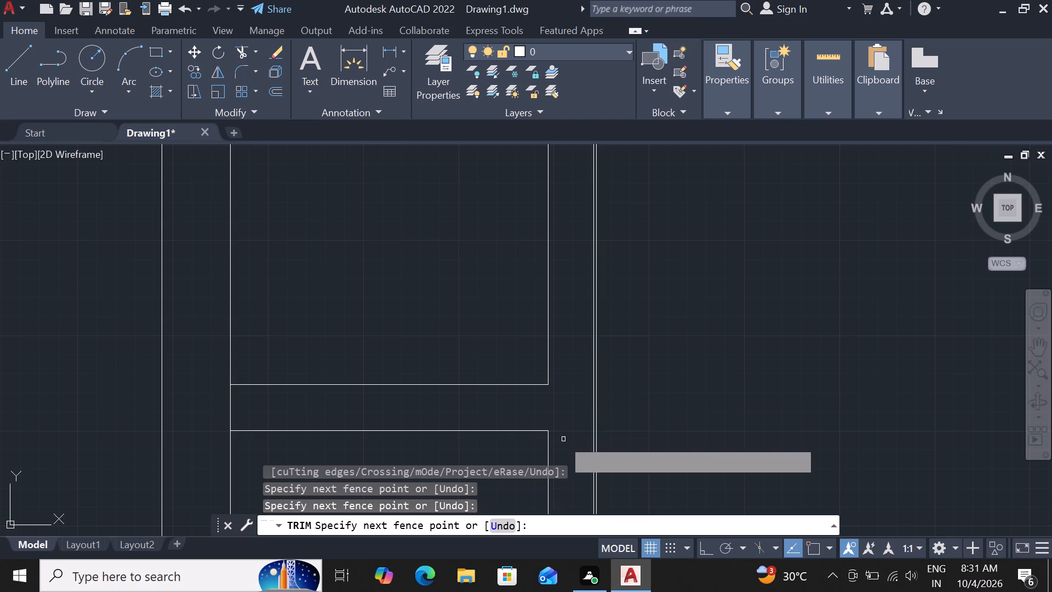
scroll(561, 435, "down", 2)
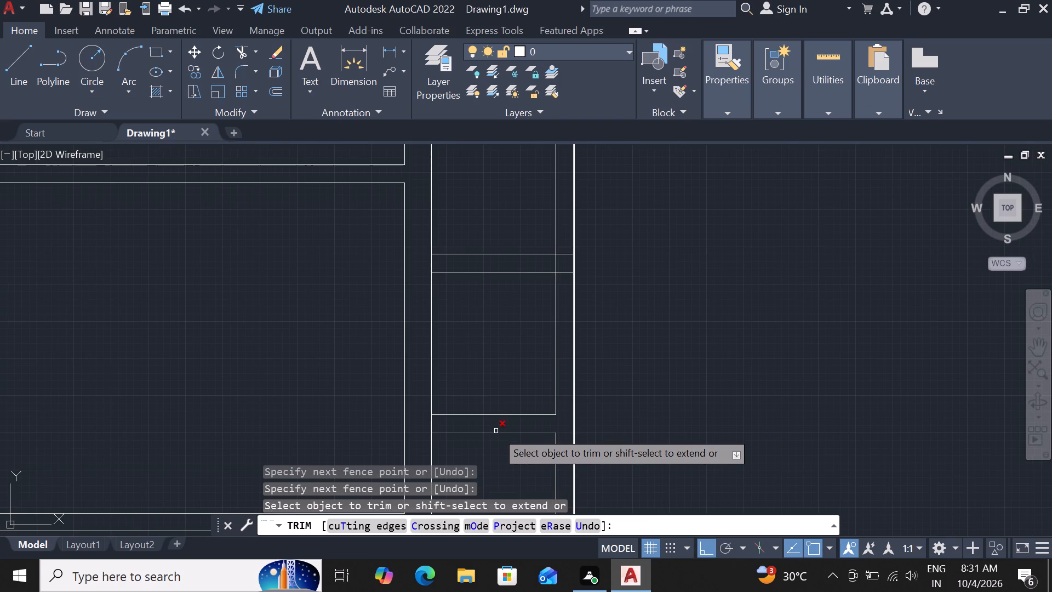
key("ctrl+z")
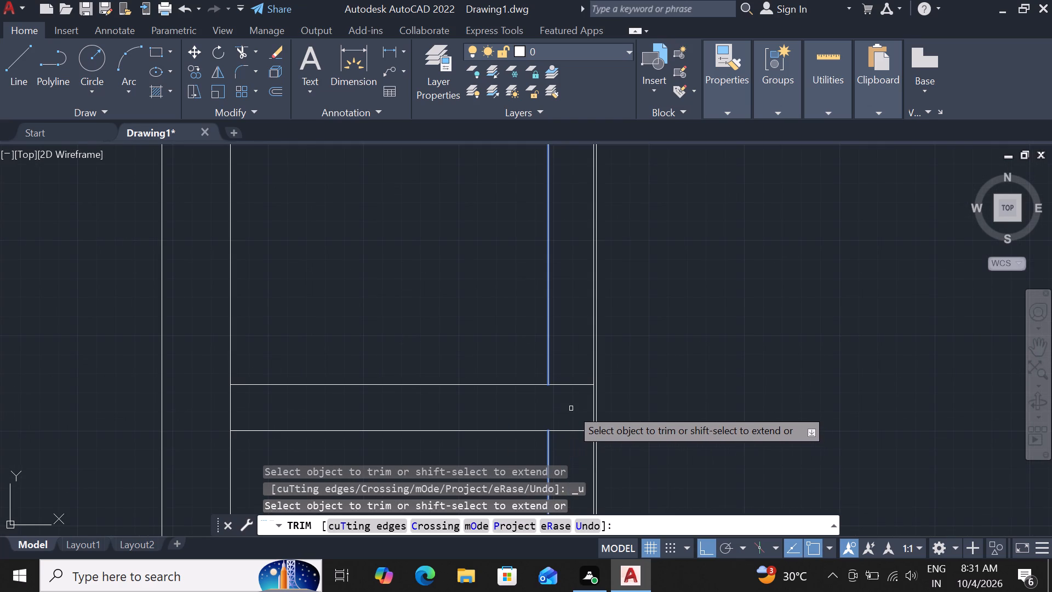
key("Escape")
Extend both lines of the lower divider wall to the outermost east wall line.
scroll(575, 398, "up", 2)
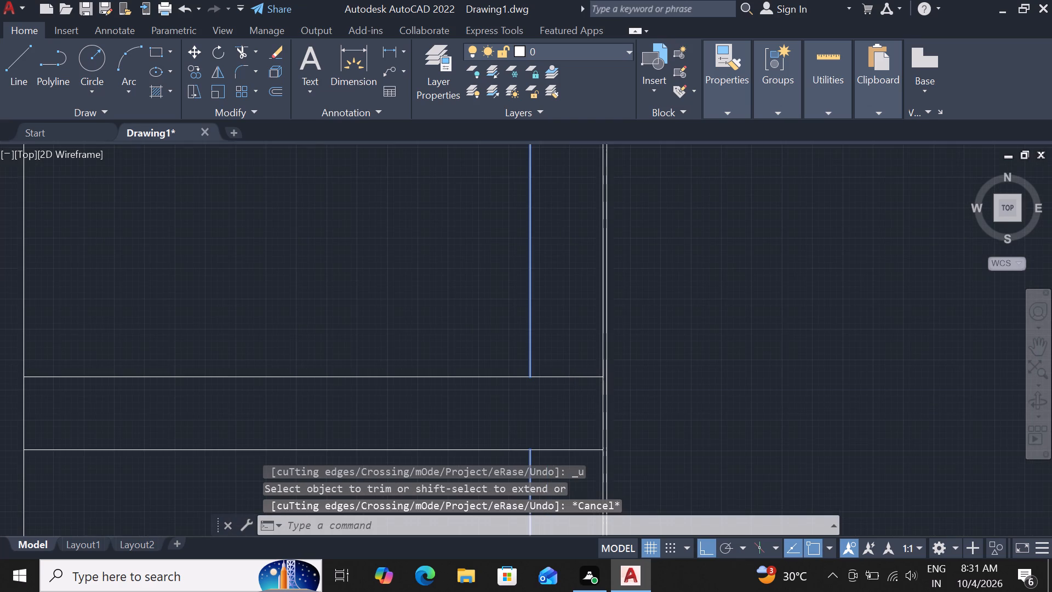
type("ex")
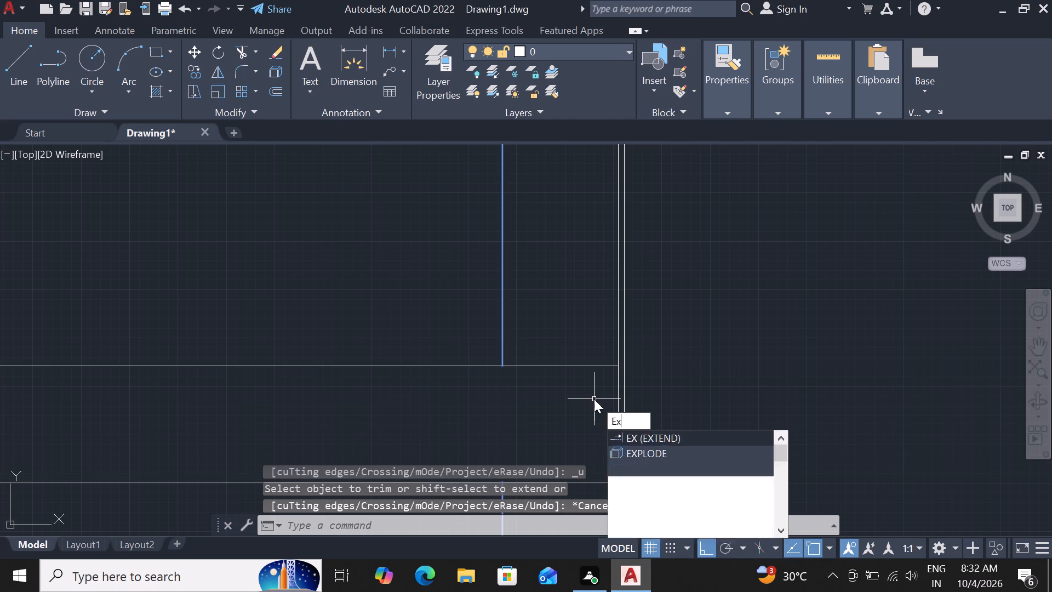
key("space")
key("space")
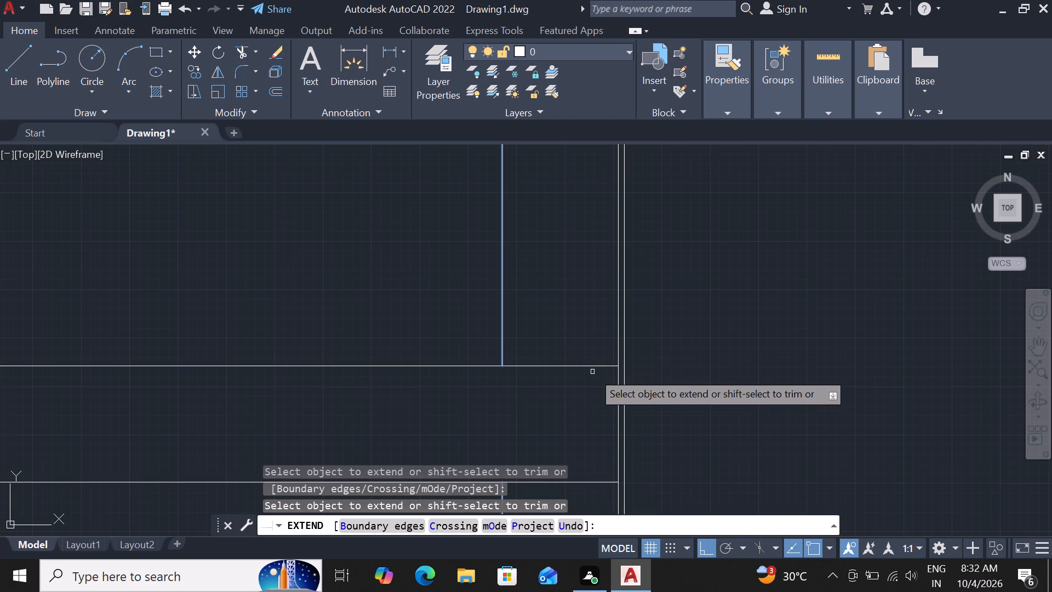
left_click(597, 364)
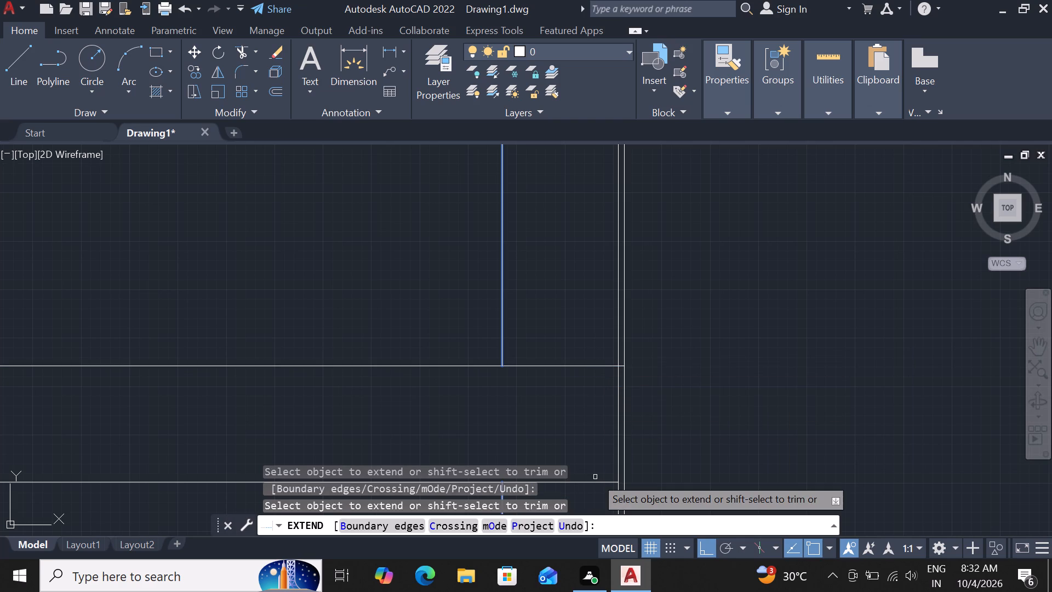
left_click(594, 484)
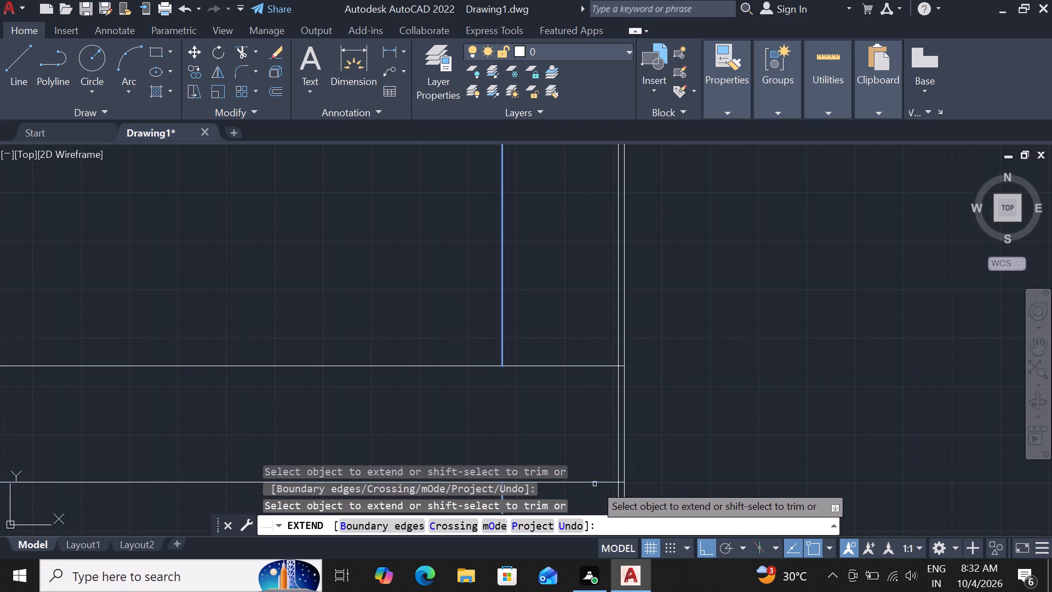
key("Escape")
Extend both lines of the upper divider wall in the east strip to the outermost east wall line.
scroll(594, 459, "down", 4)
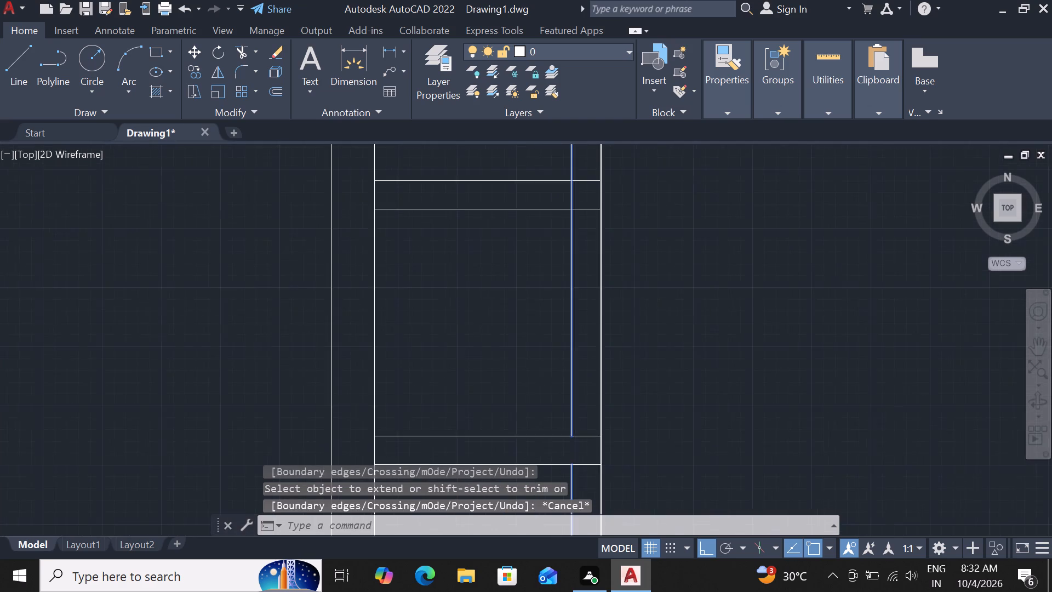
scroll(604, 295, "up", 4)
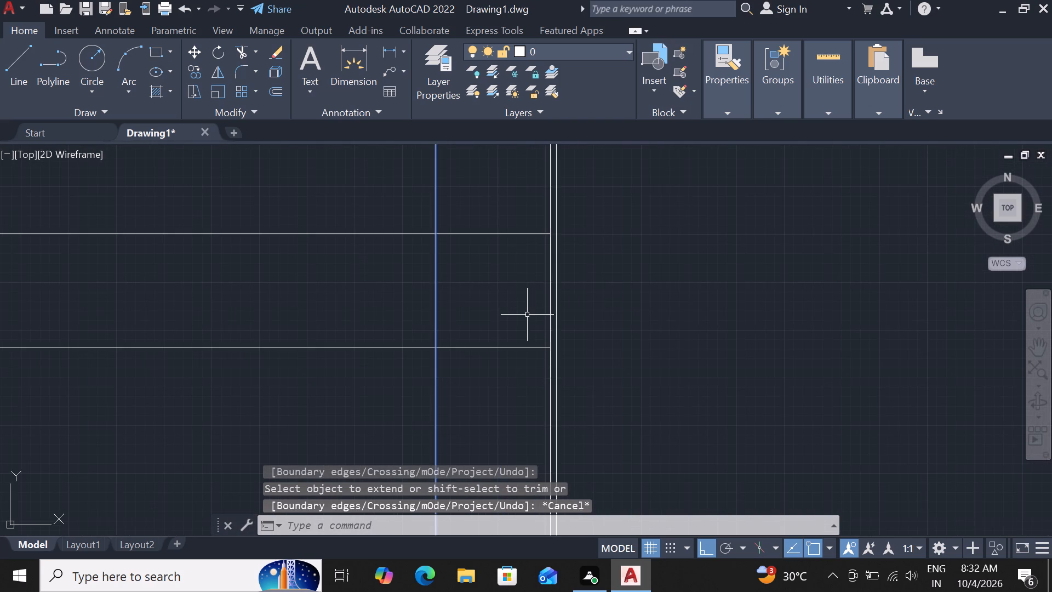
scroll(527, 315, "up", 1)
type("ex")
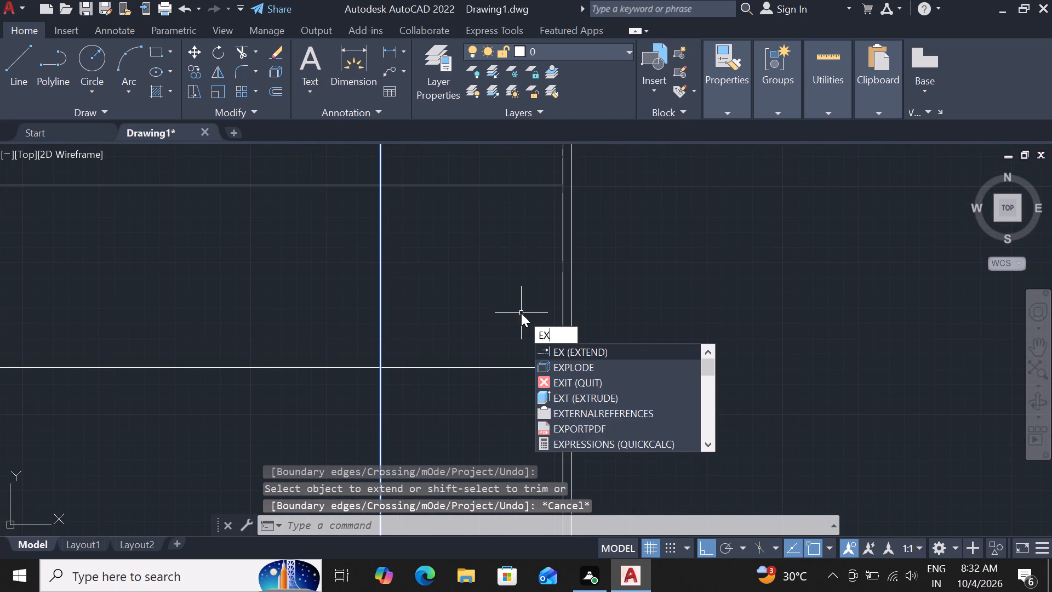
key("space")
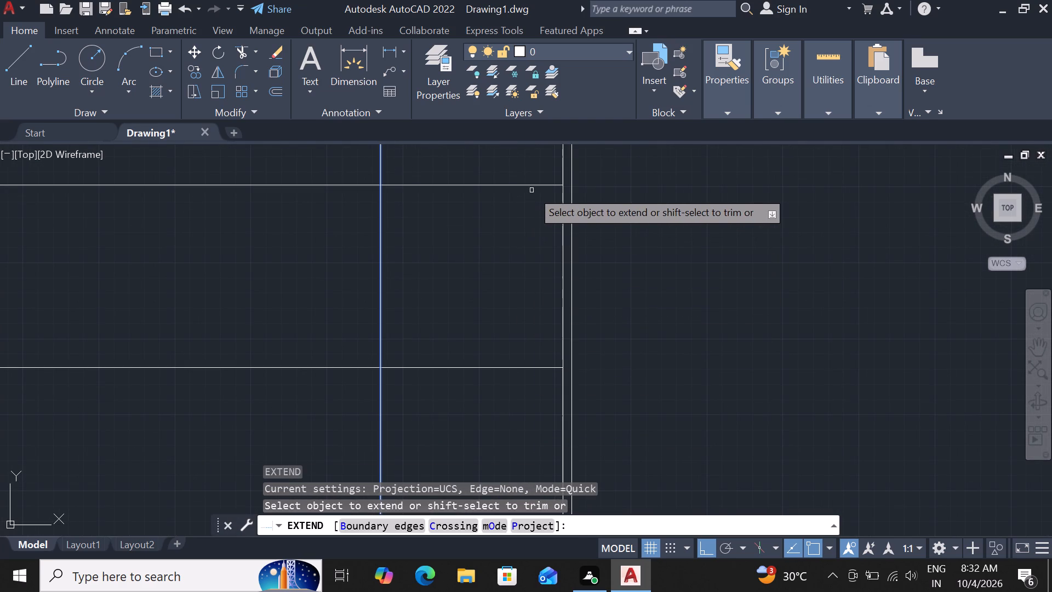
left_click(547, 183)
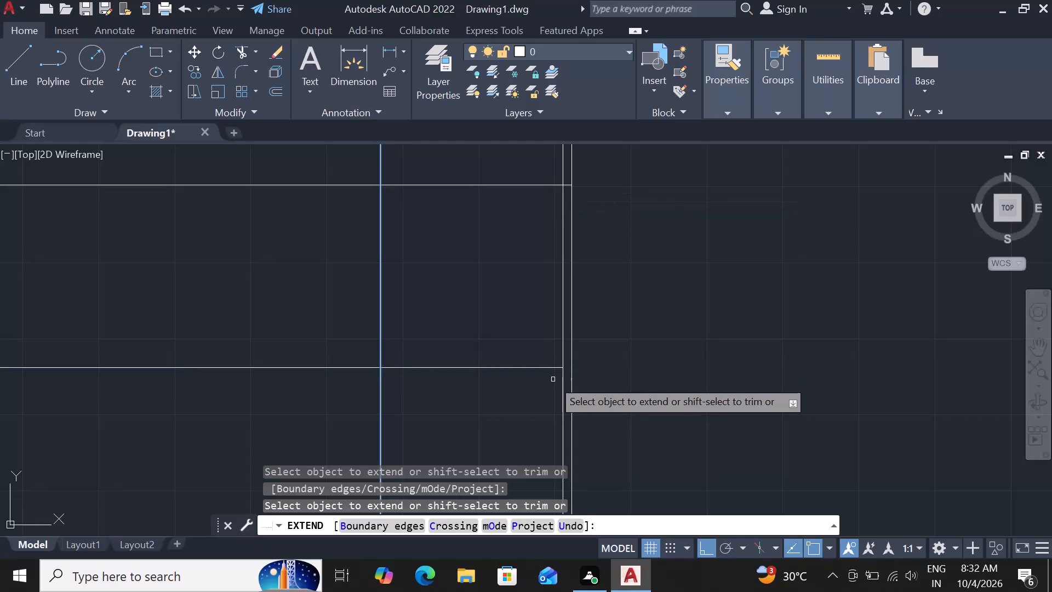
left_click(531, 368)
scroll(538, 374, "down", 2)
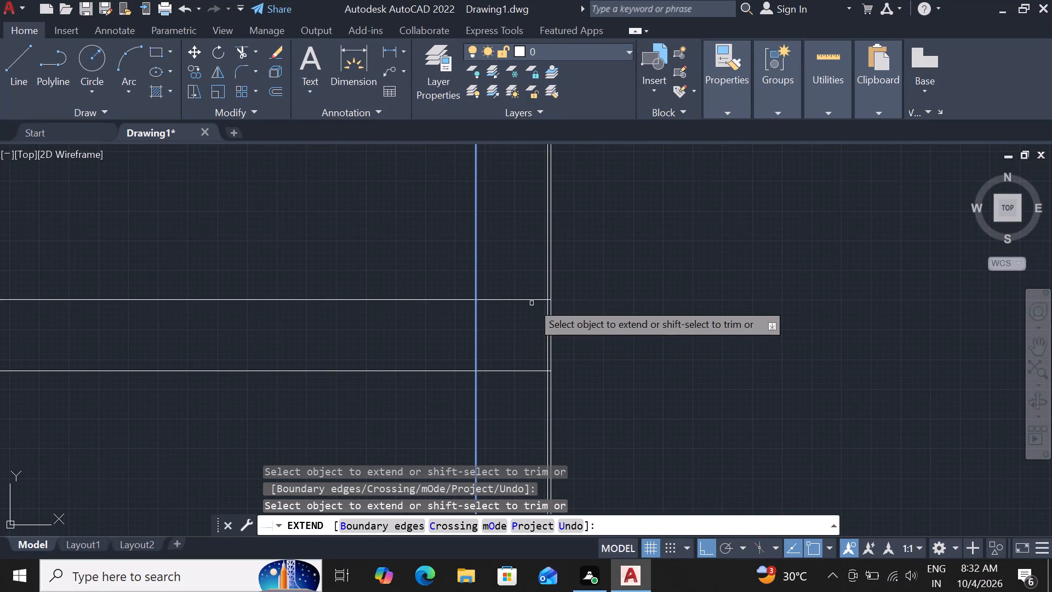
key("Escape")
Trim the inner east wall line and the inner of the two closely spaced east lines between the upper divider's lines.
scroll(545, 318, "up", 1)
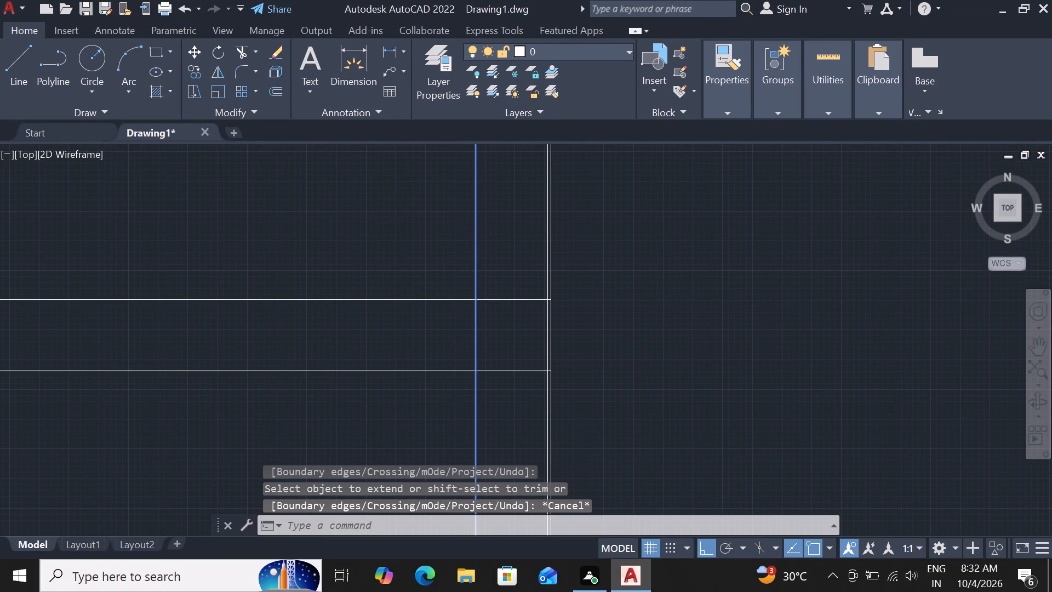
scroll(533, 325, "up", 1)
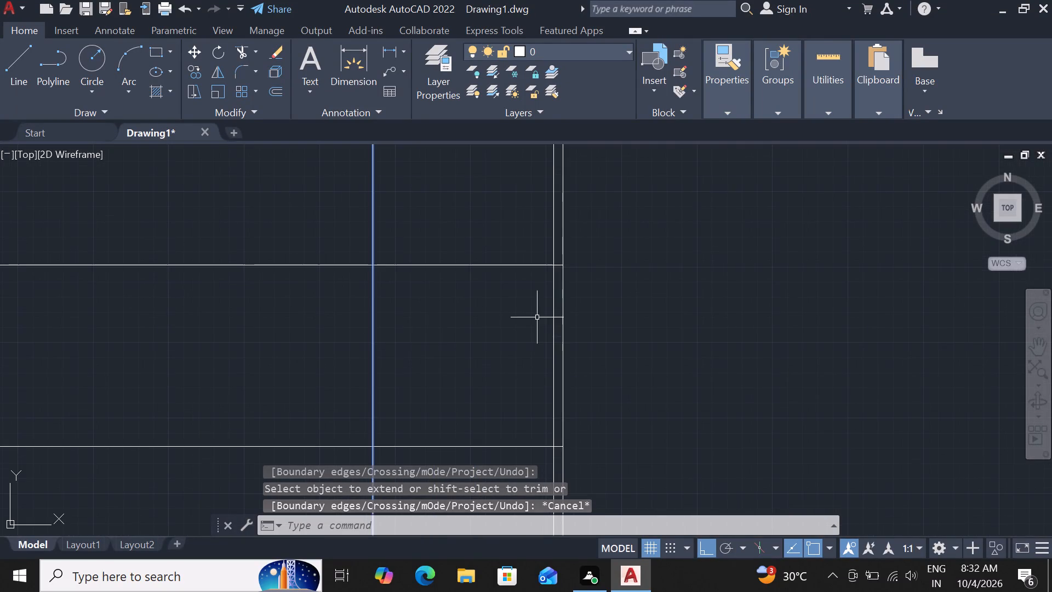
scroll(544, 315, "down", 5)
scroll(550, 311, "up", 5)
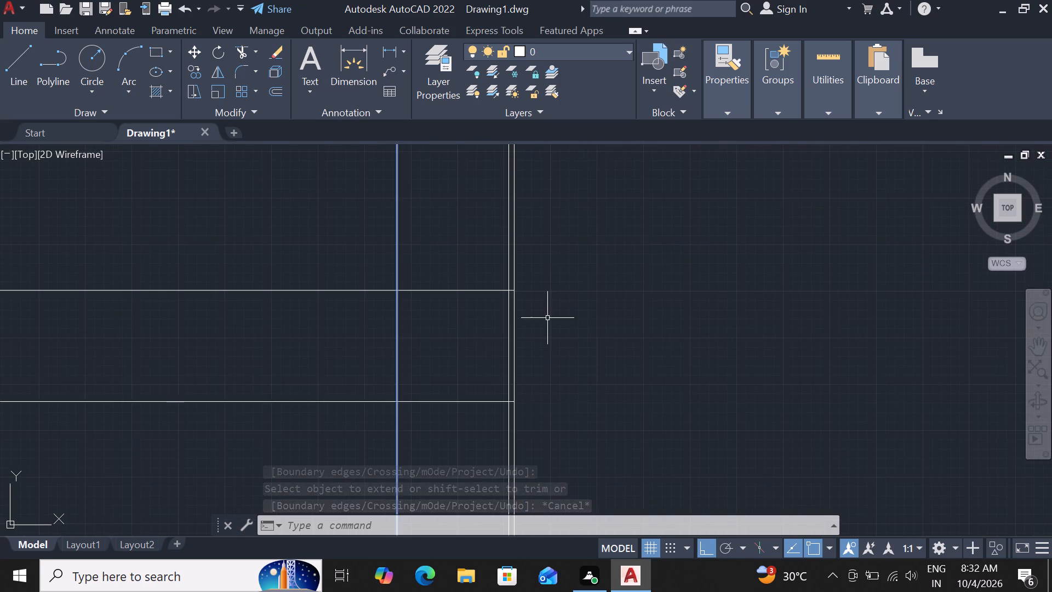
type("tr")
key("space")
key("space")
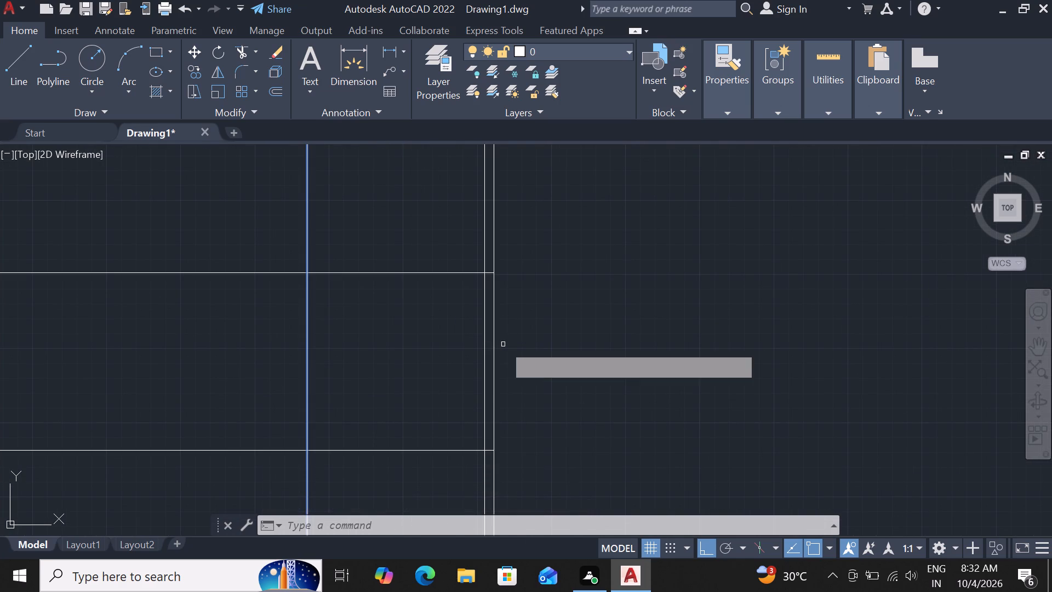
left_click(484, 364)
scroll(484, 364, "down", 4)
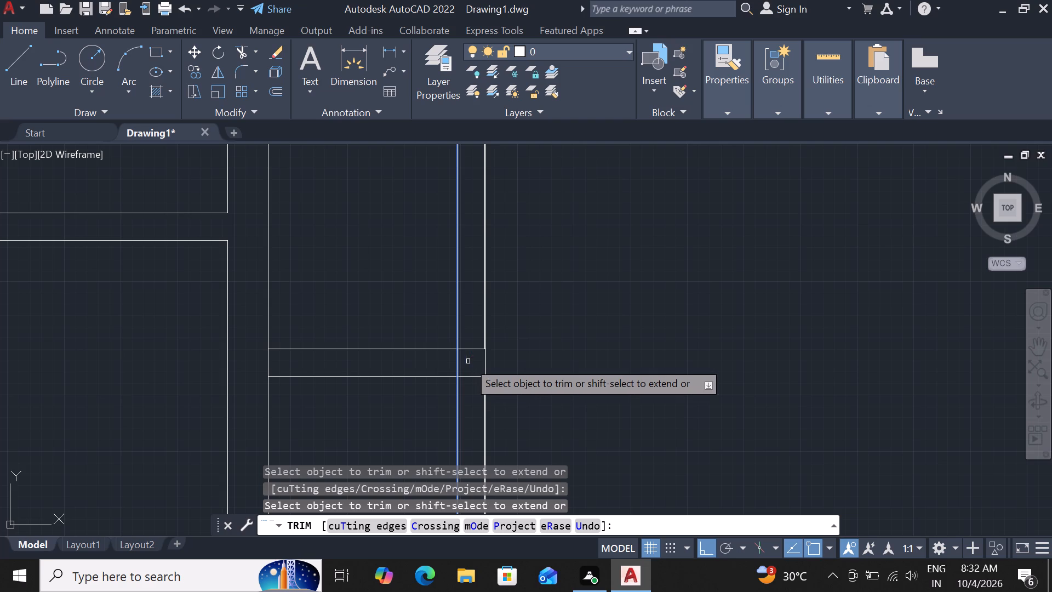
key("ctrl+z")
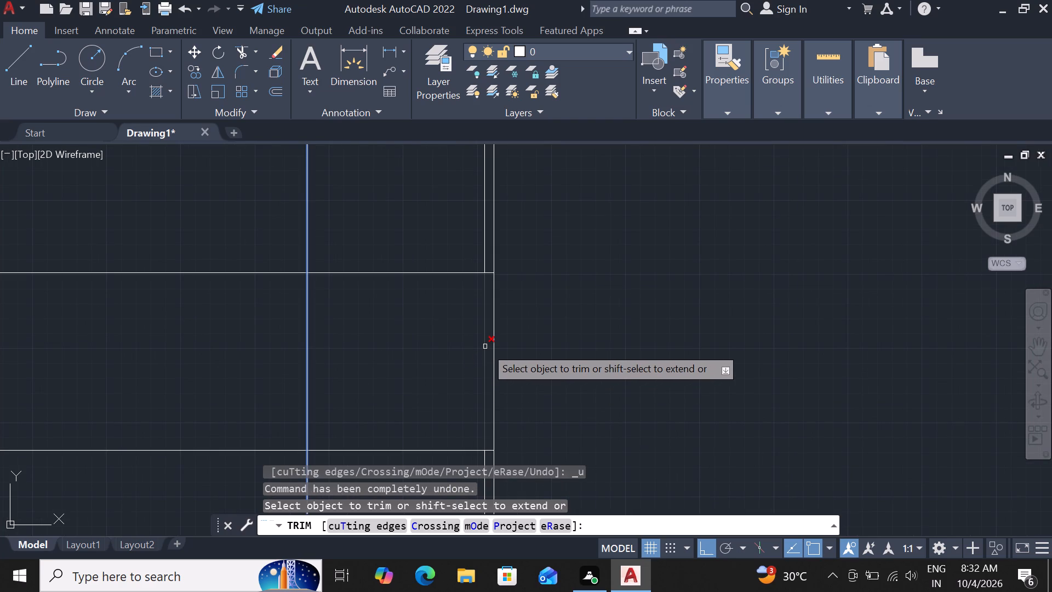
left_click(485, 346)
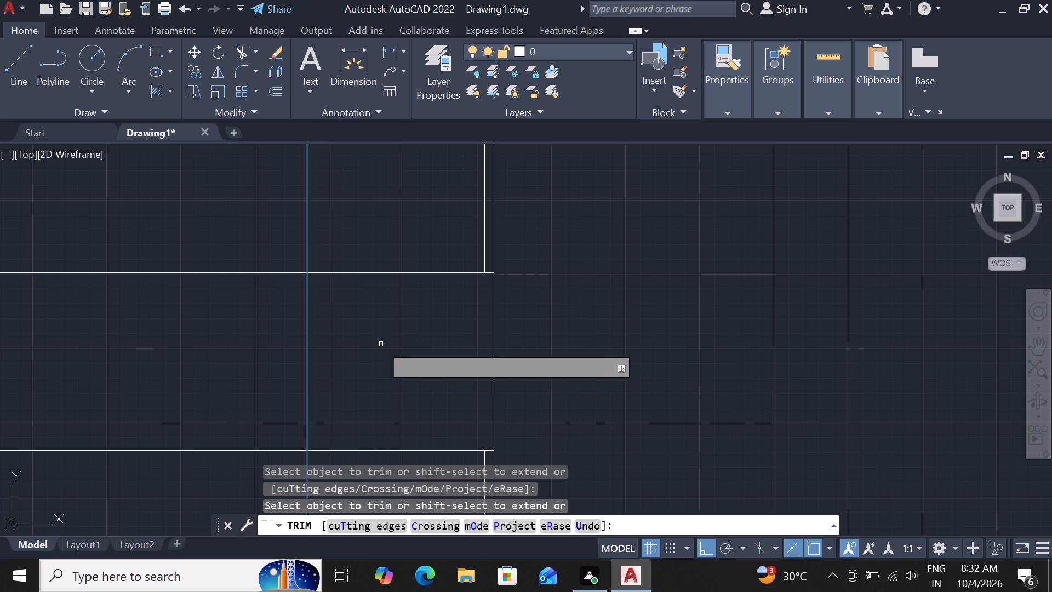
left_click(306, 364)
Trim both upper divider lines between the inner east wall line and the closely spaced east wall lines.
scroll(348, 349, "down", 2)
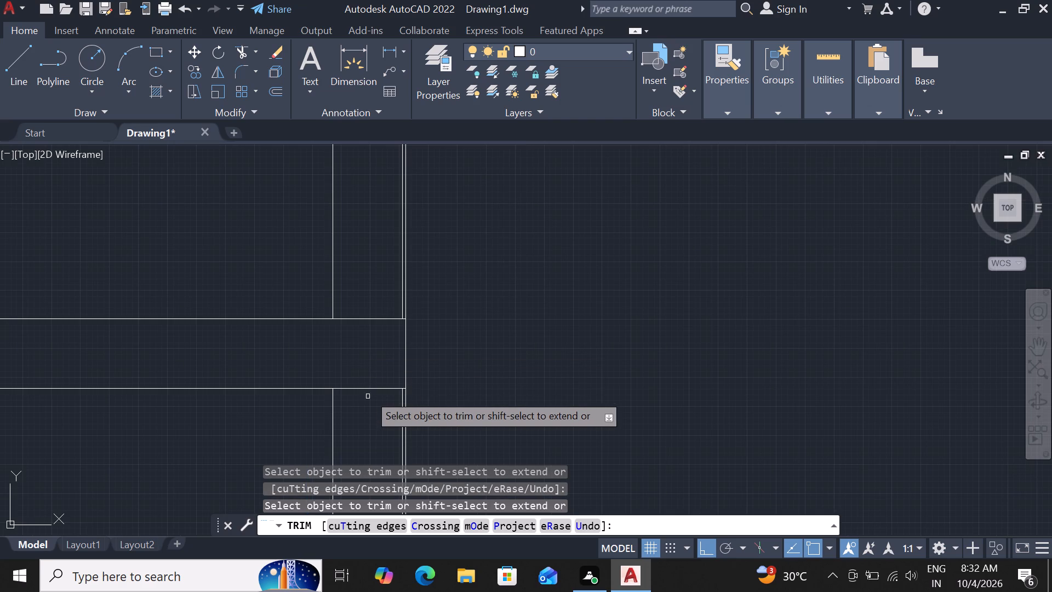
left_click_drag(368, 388, 369, 382)
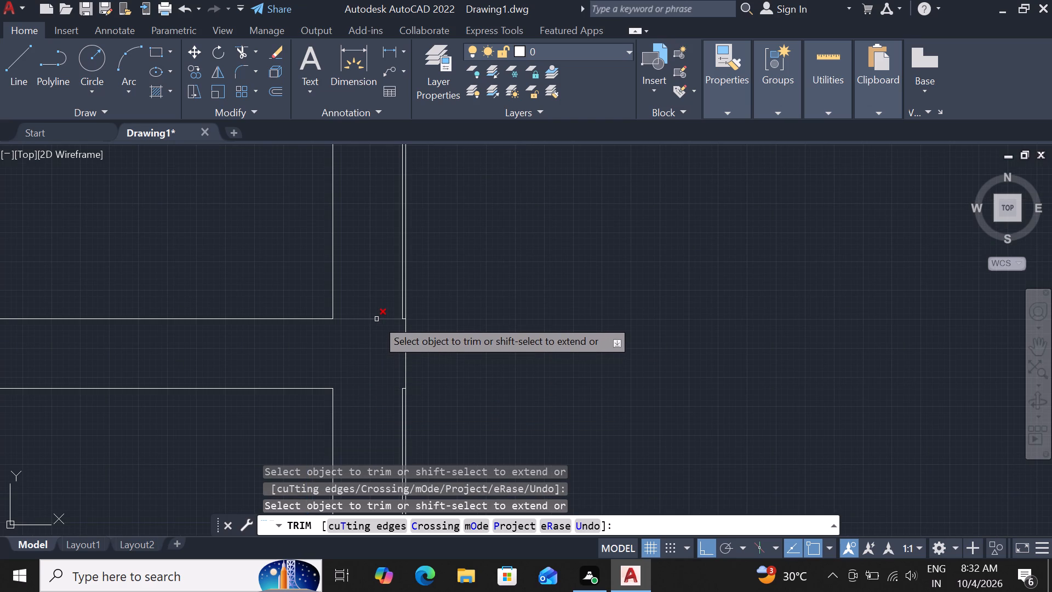
left_click(376, 319)
Measure the east wall's thickness between its outermost and inner lines at the upper divider, without placing a dimension.
scroll(396, 338, "down", 2)
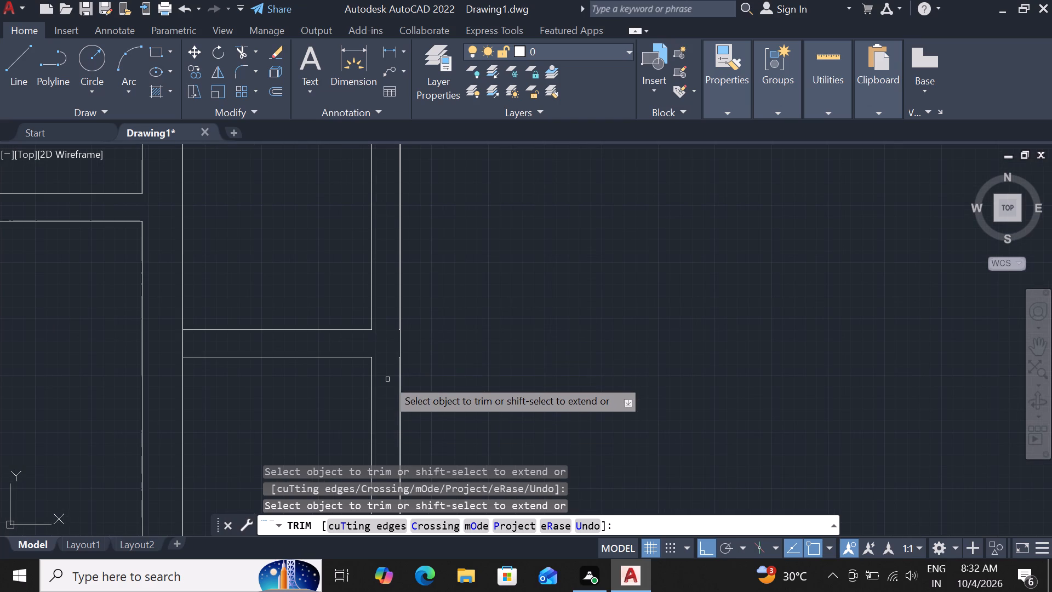
left_click(352, 65)
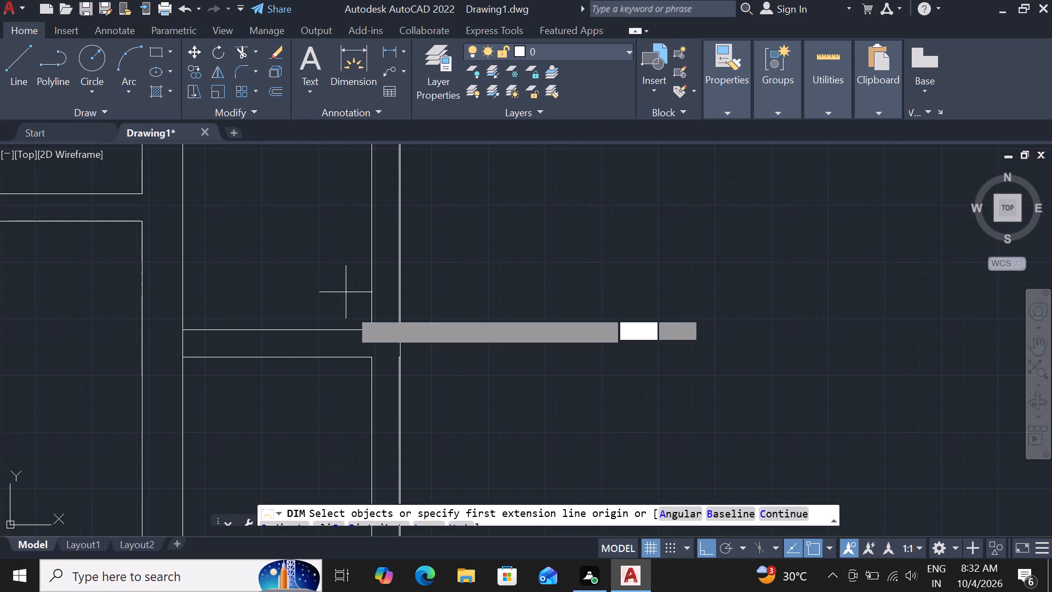
scroll(397, 396, "up", 3)
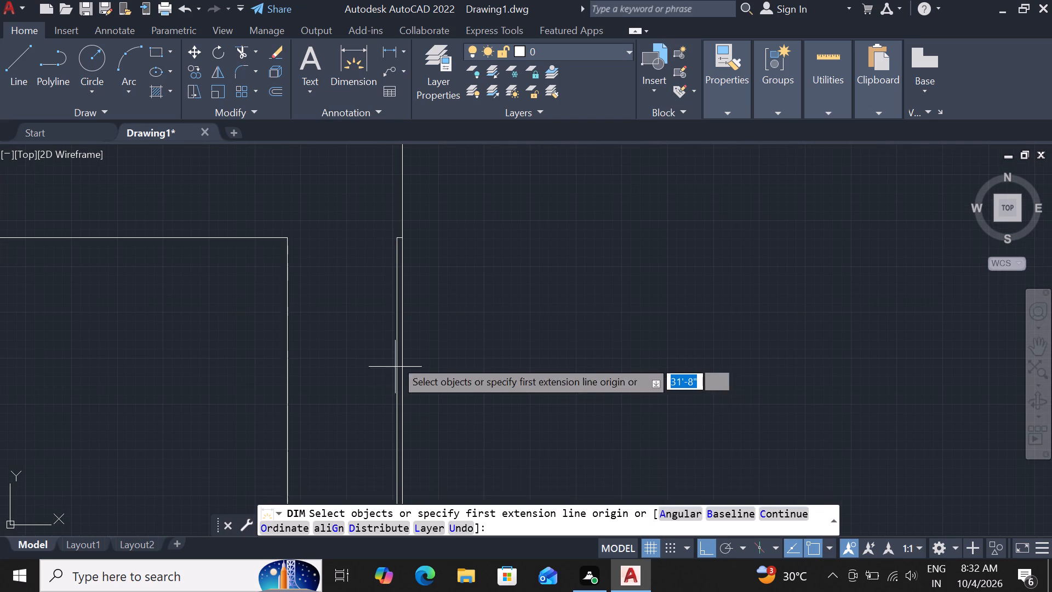
key("Escape")
left_click_drag(364, 44, 357, 62)
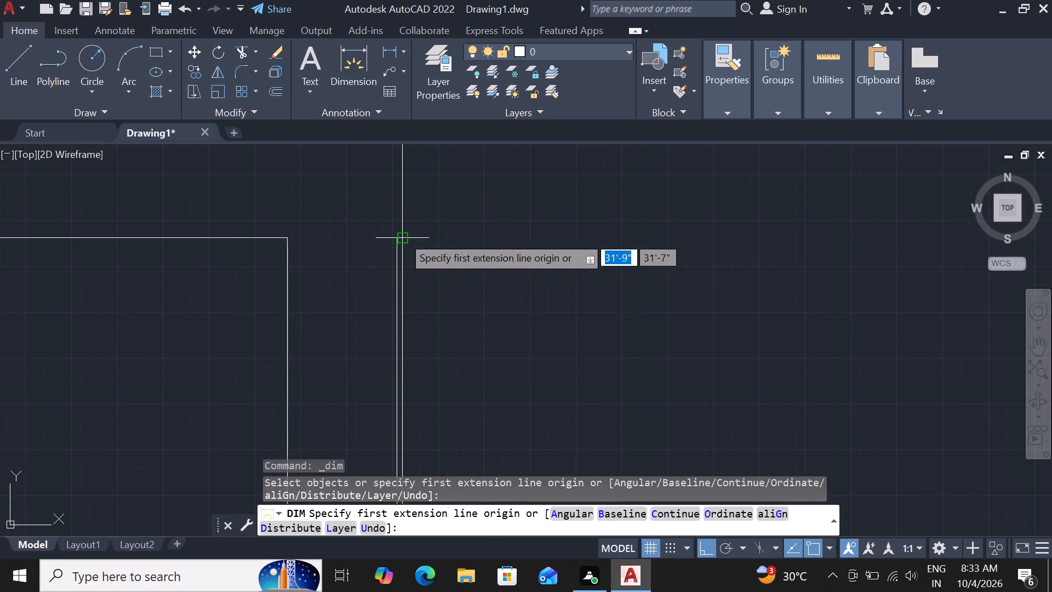
left_click(402, 236)
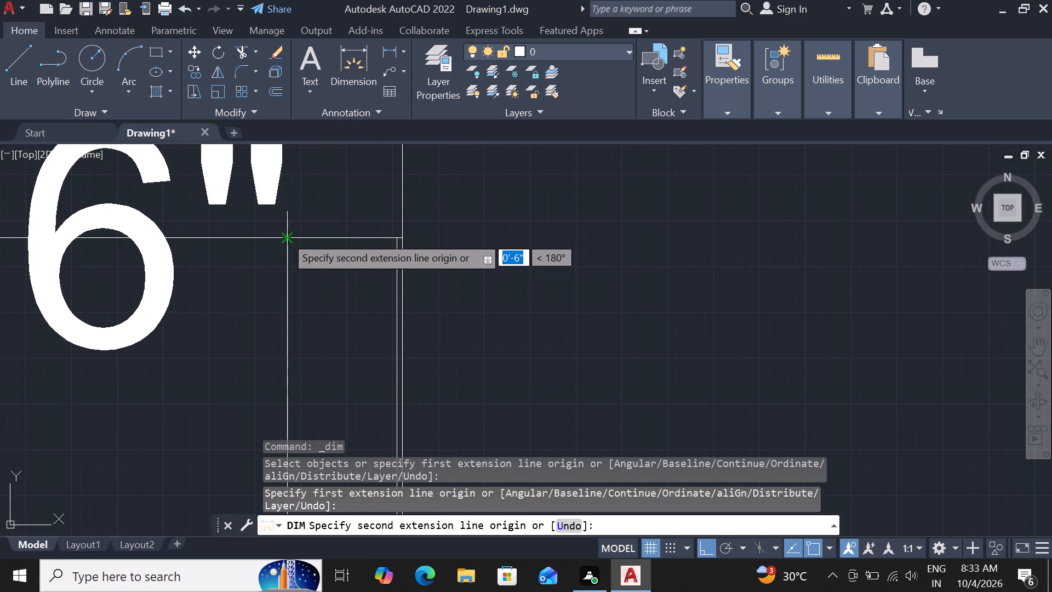
scroll(285, 236, "down", 2)
key("Escape")
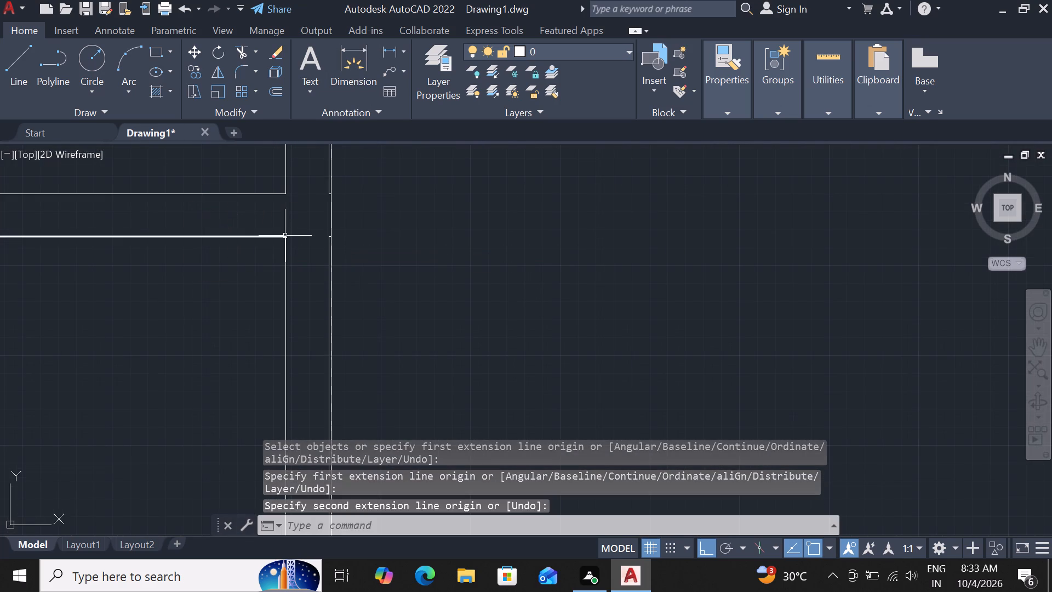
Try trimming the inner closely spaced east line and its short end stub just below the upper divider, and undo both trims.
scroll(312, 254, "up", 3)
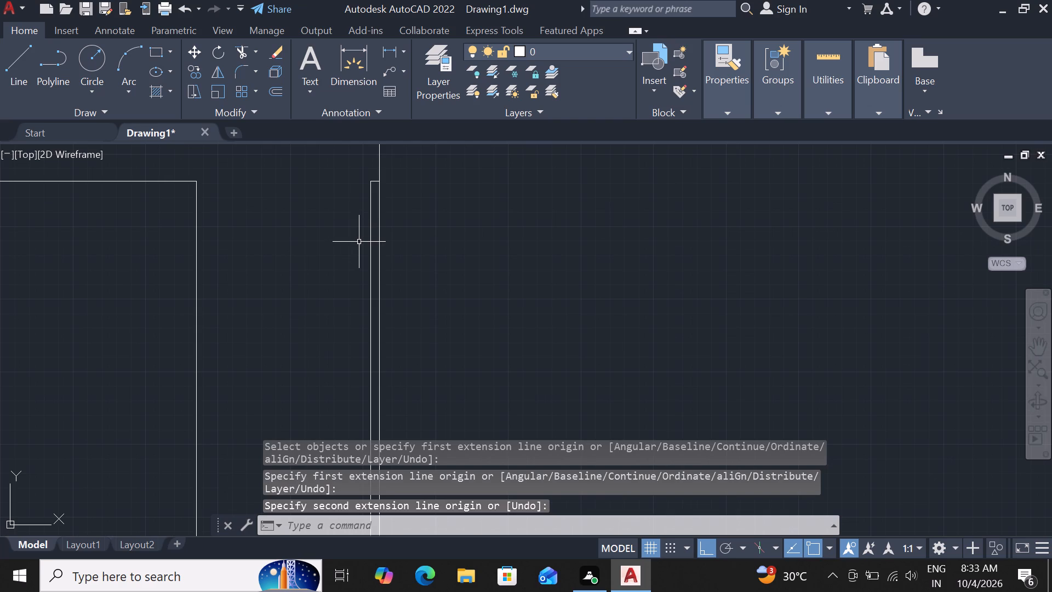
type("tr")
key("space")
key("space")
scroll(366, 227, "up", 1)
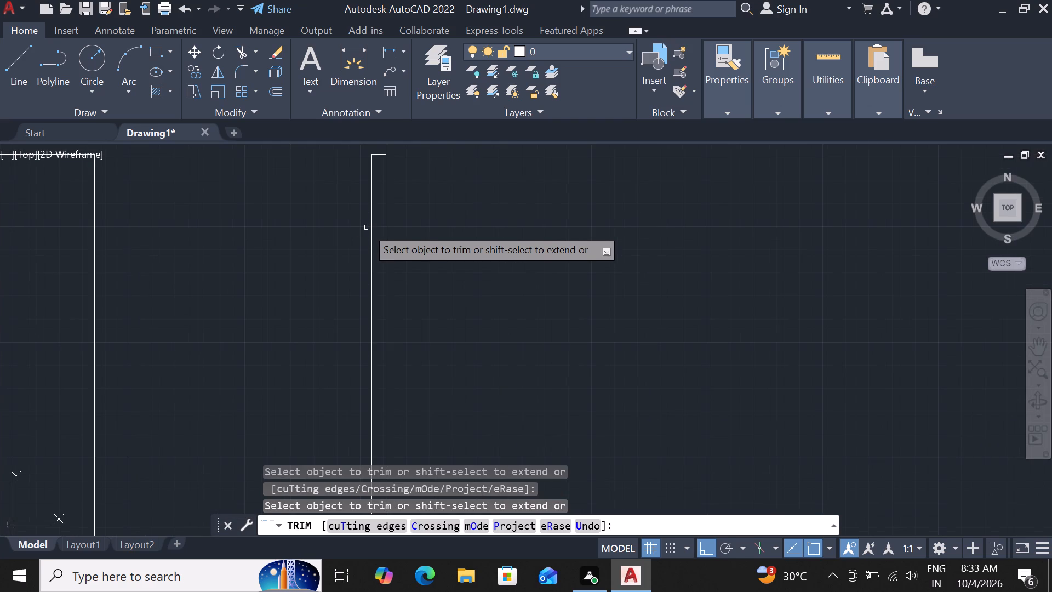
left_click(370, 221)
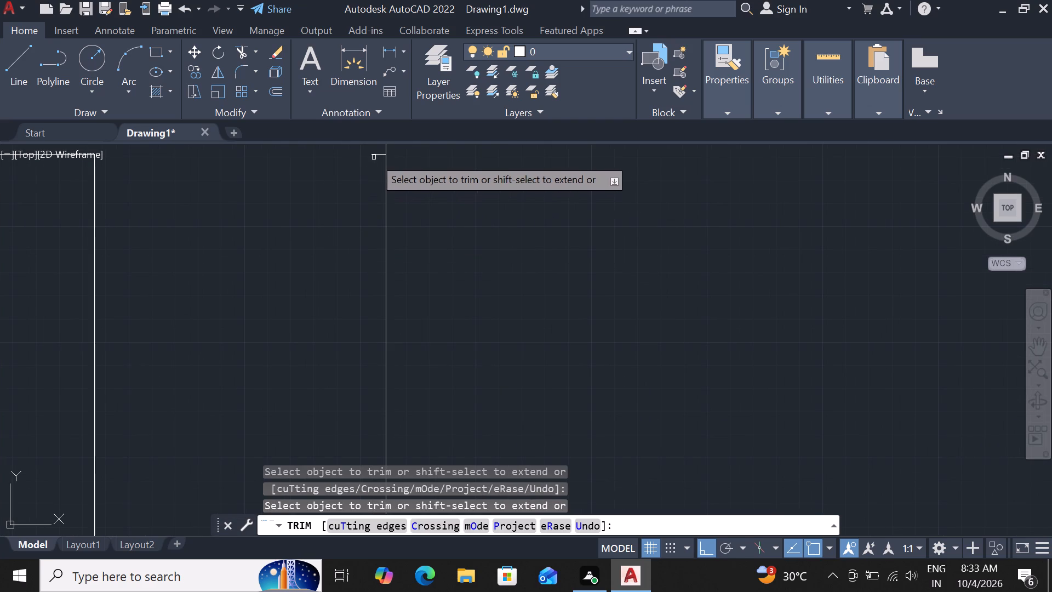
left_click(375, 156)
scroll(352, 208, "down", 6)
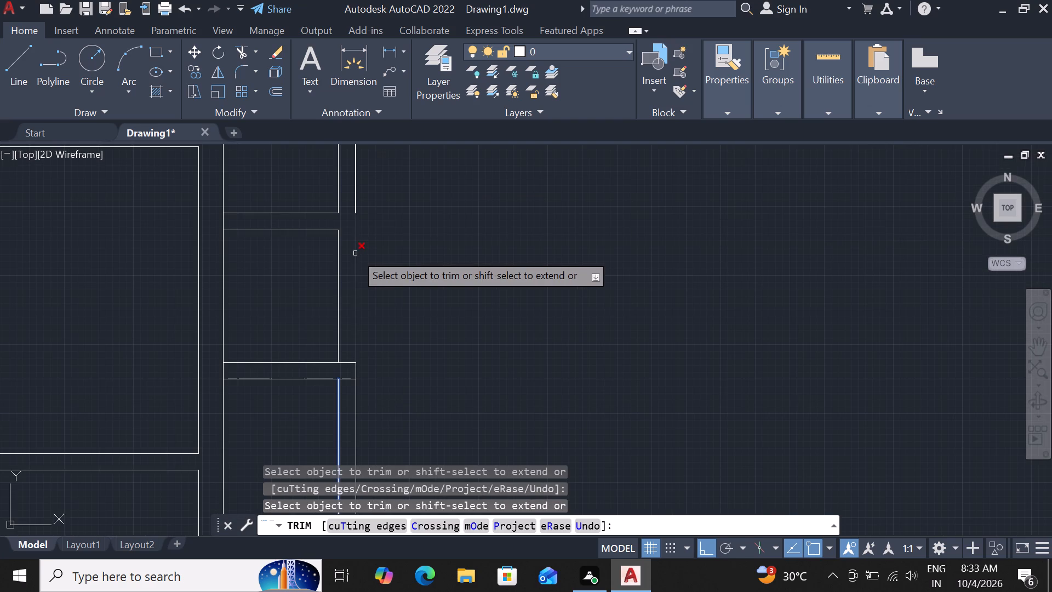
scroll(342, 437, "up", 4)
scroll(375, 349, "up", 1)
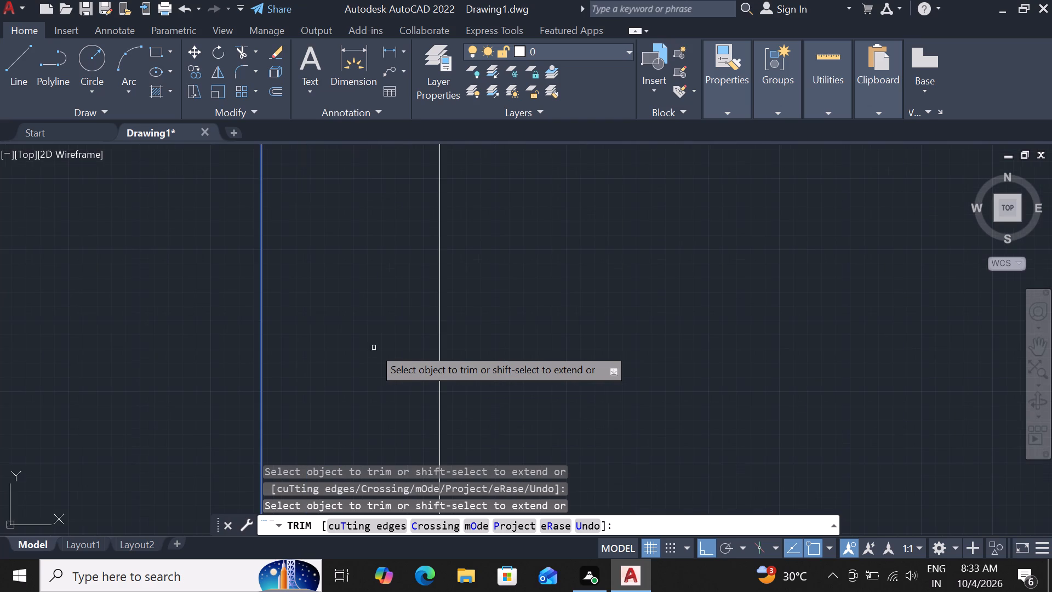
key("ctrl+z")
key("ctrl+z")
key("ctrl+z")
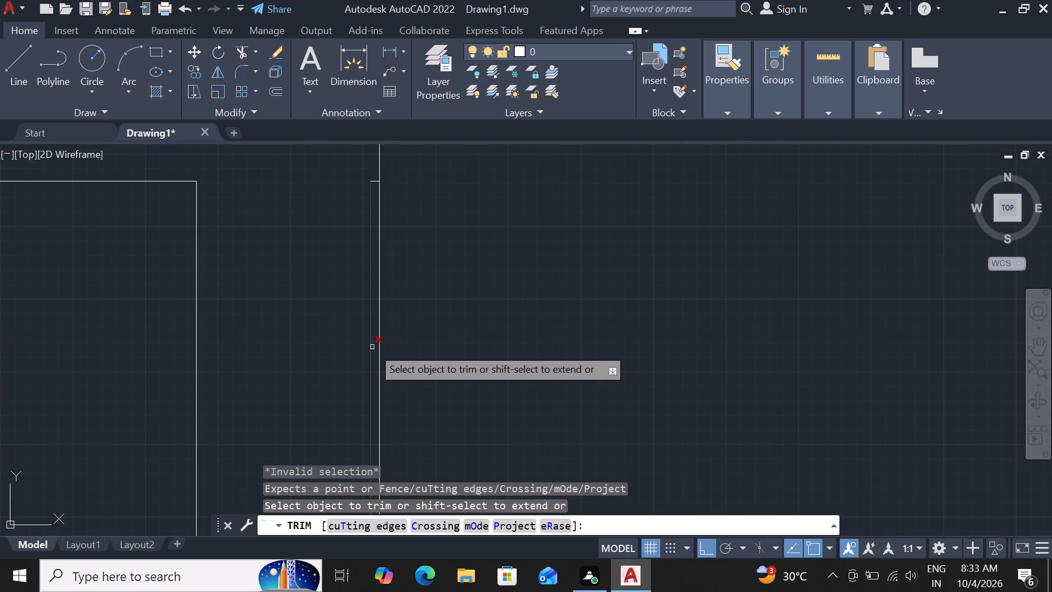
Trim the inner of the closely spaced east lines between the lower divider's lines and from there up to the upper divider.
scroll(372, 347, "down", 7, "ctrl")
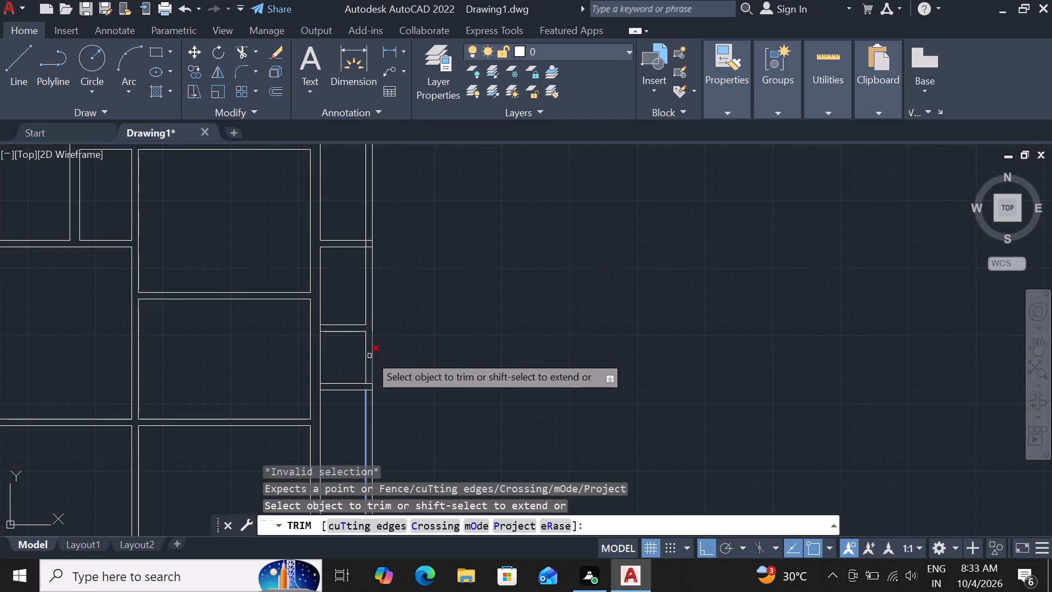
scroll(359, 333, "up", 4)
scroll(357, 321, "down", 4)
scroll(373, 414, "up", 1)
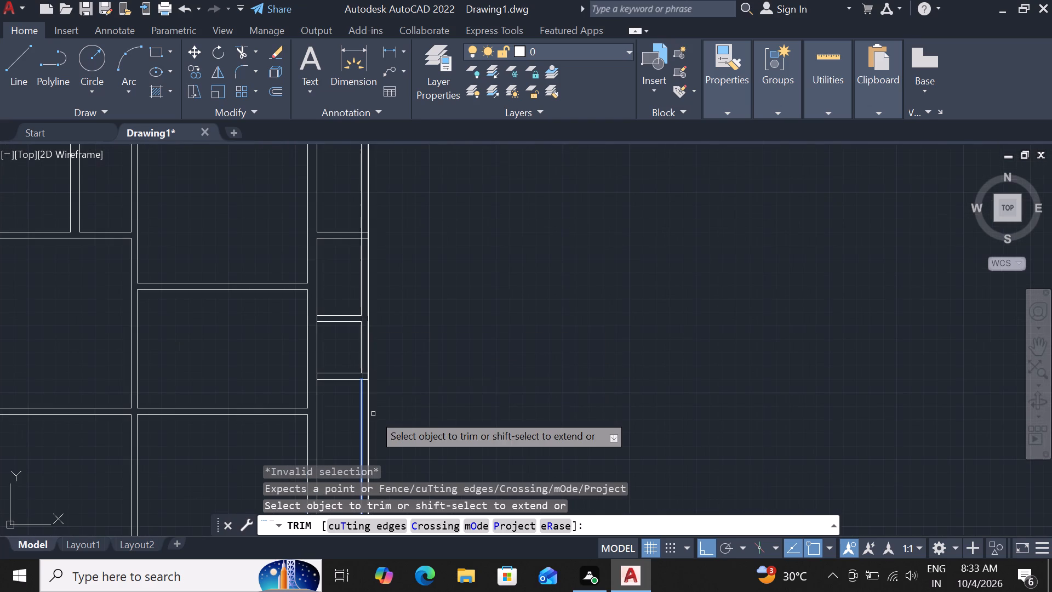
scroll(373, 414, "up", 3)
scroll(289, 194, "up", 3)
scroll(325, 206, "down", 3)
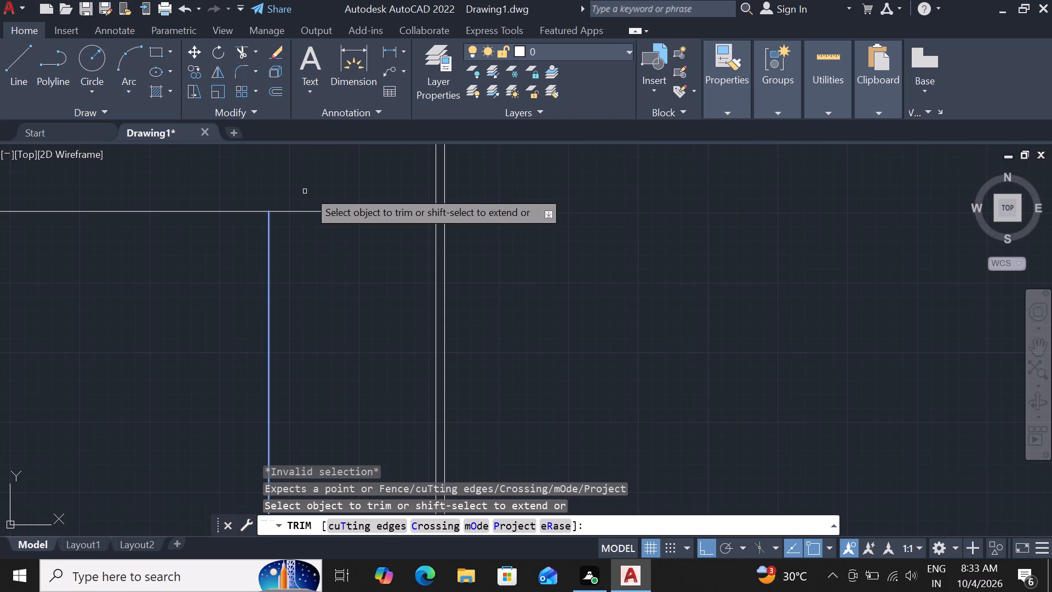
scroll(357, 257, "down", 3)
scroll(352, 235, "up", 2)
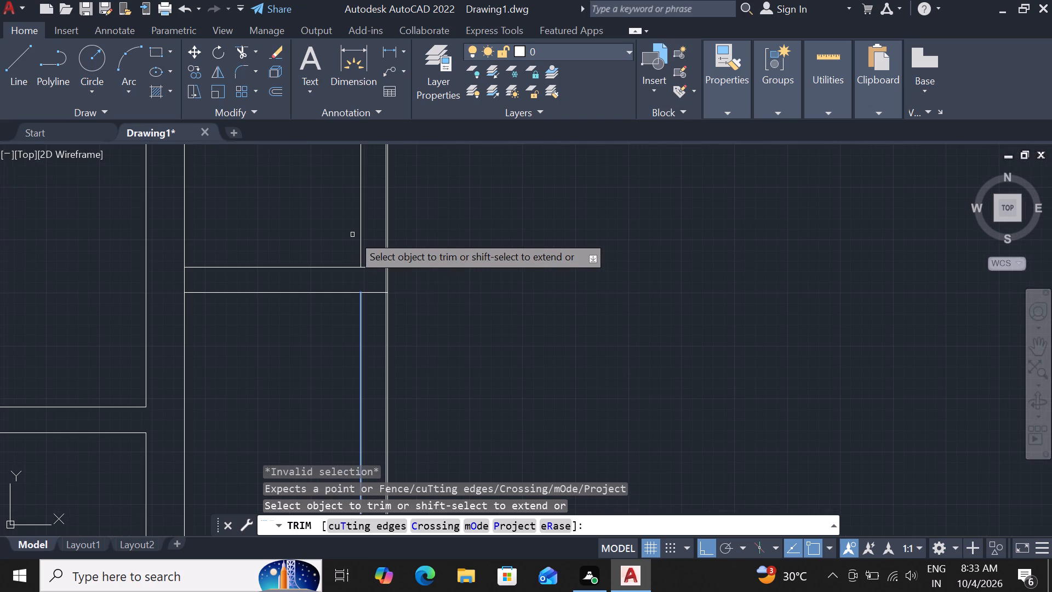
scroll(374, 251, "up", 2)
scroll(390, 334, "up", 2)
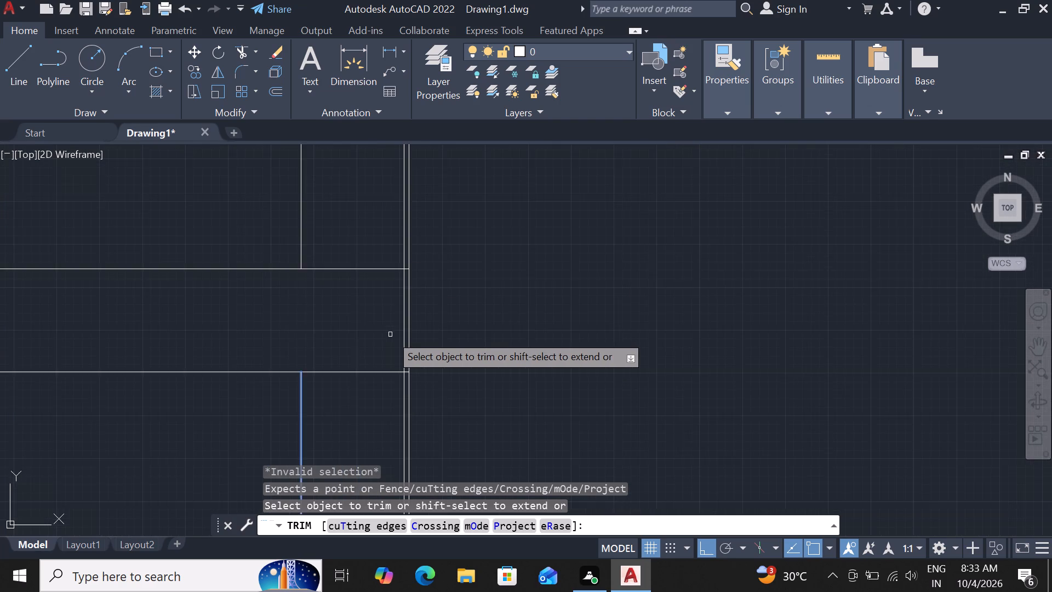
left_click(409, 300)
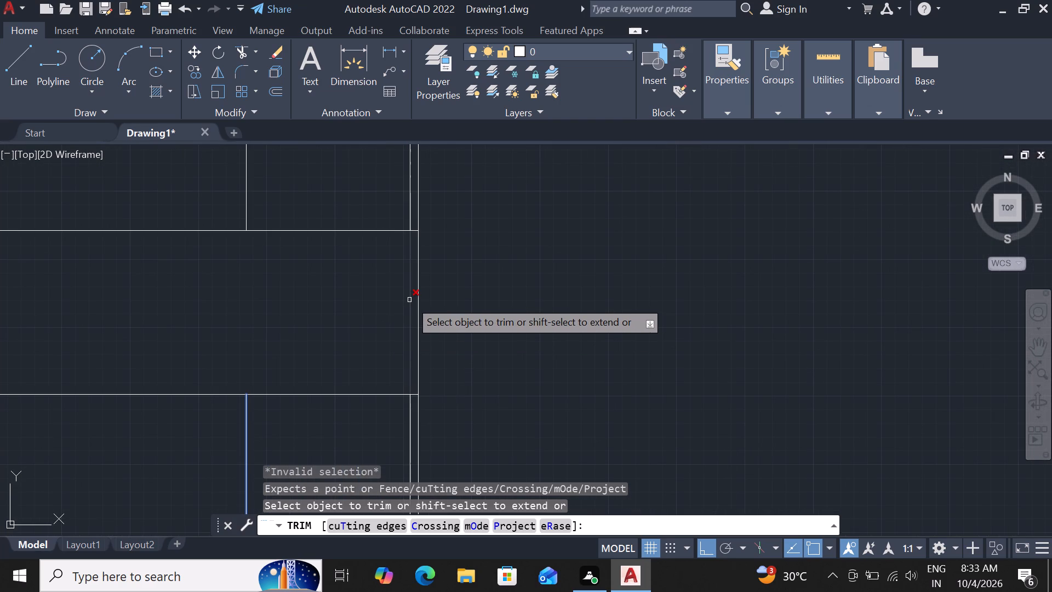
left_click(410, 206)
Trim both lower divider lines between the inner east wall line and the outer east wall lines.
left_click(394, 229)
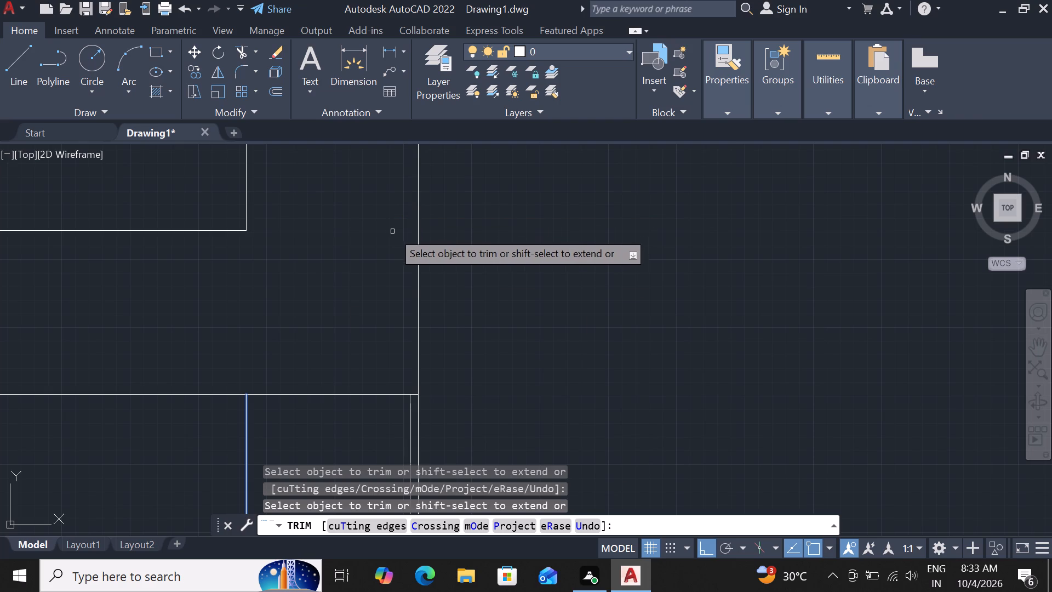
left_click(334, 396)
Trim away the inner east wall line directly below the lower divider.
scroll(332, 372, "down", 4)
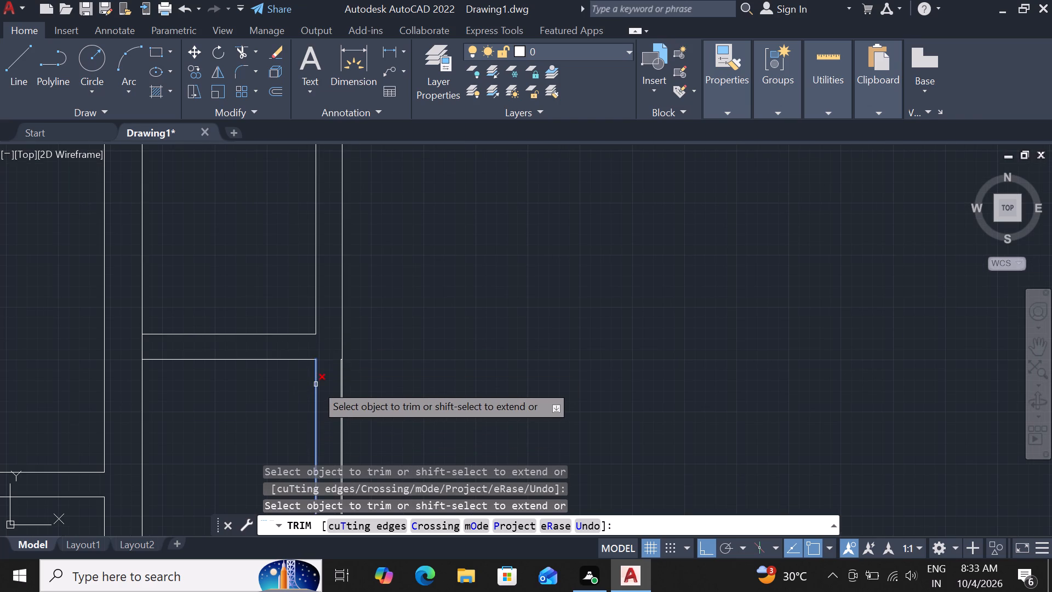
scroll(301, 406, "down", 1)
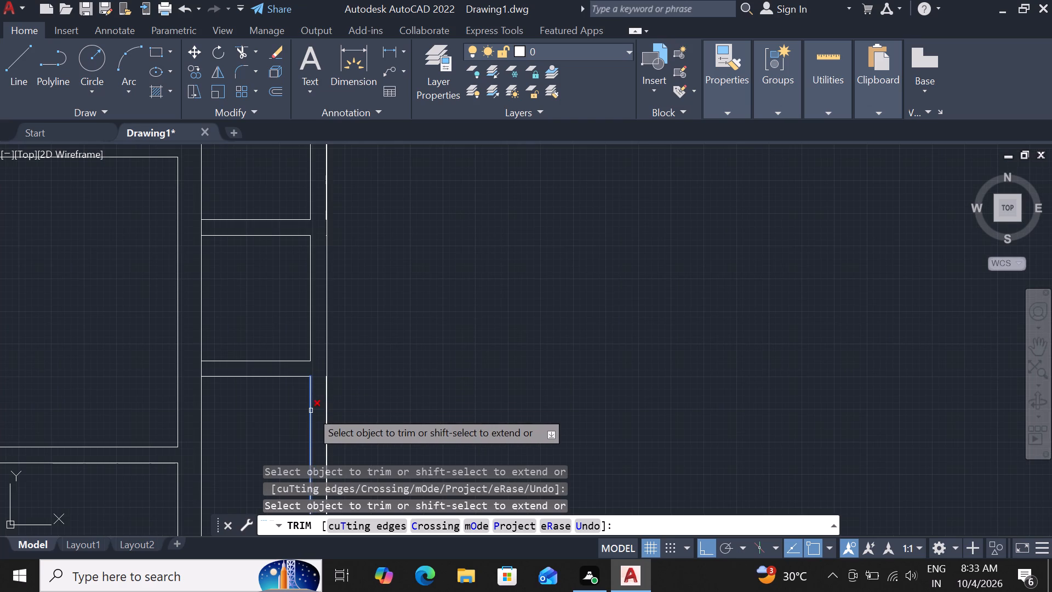
left_click(311, 411)
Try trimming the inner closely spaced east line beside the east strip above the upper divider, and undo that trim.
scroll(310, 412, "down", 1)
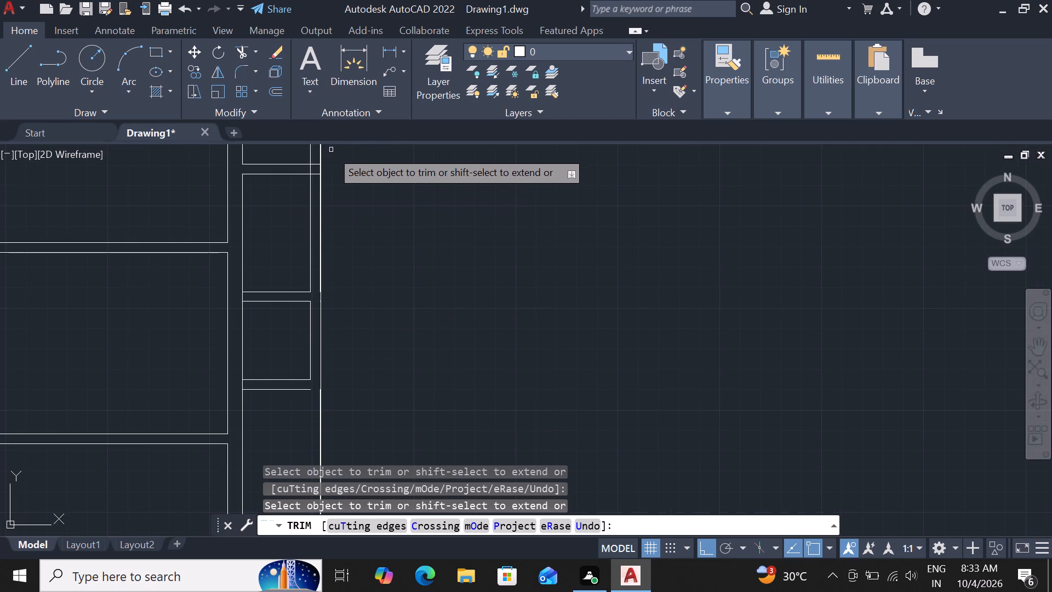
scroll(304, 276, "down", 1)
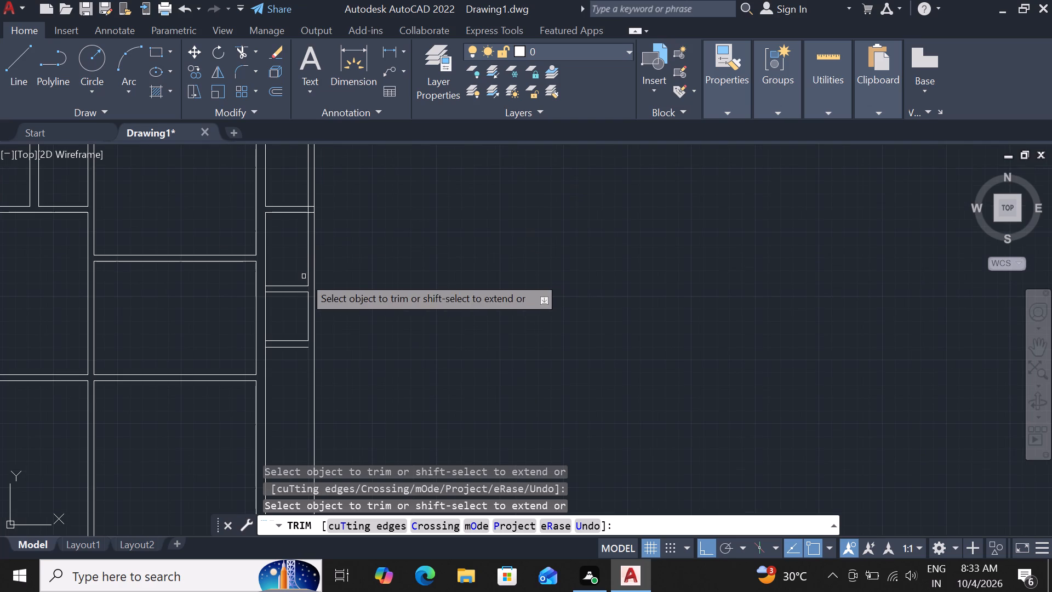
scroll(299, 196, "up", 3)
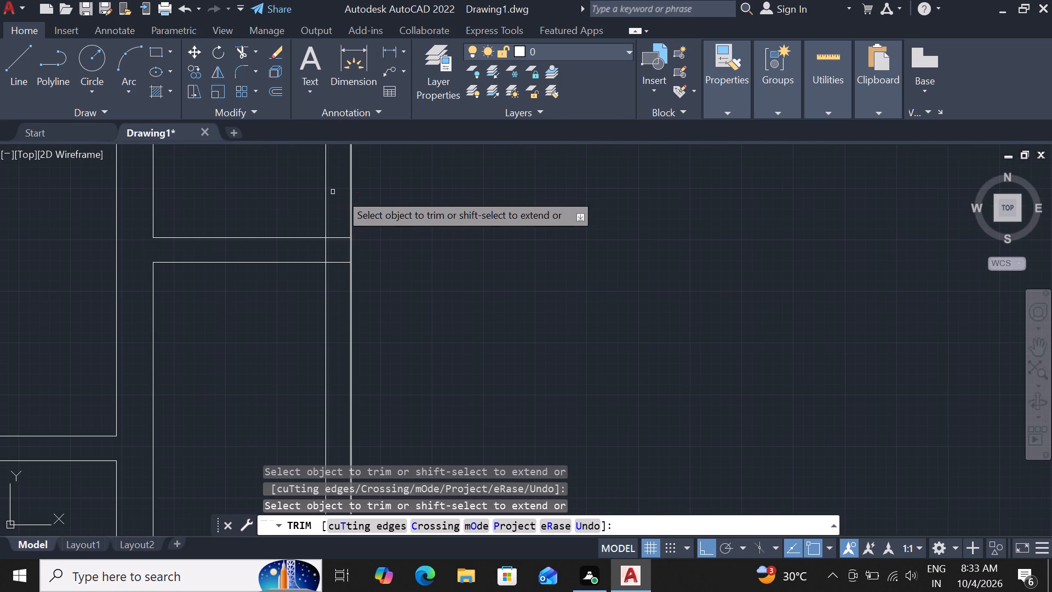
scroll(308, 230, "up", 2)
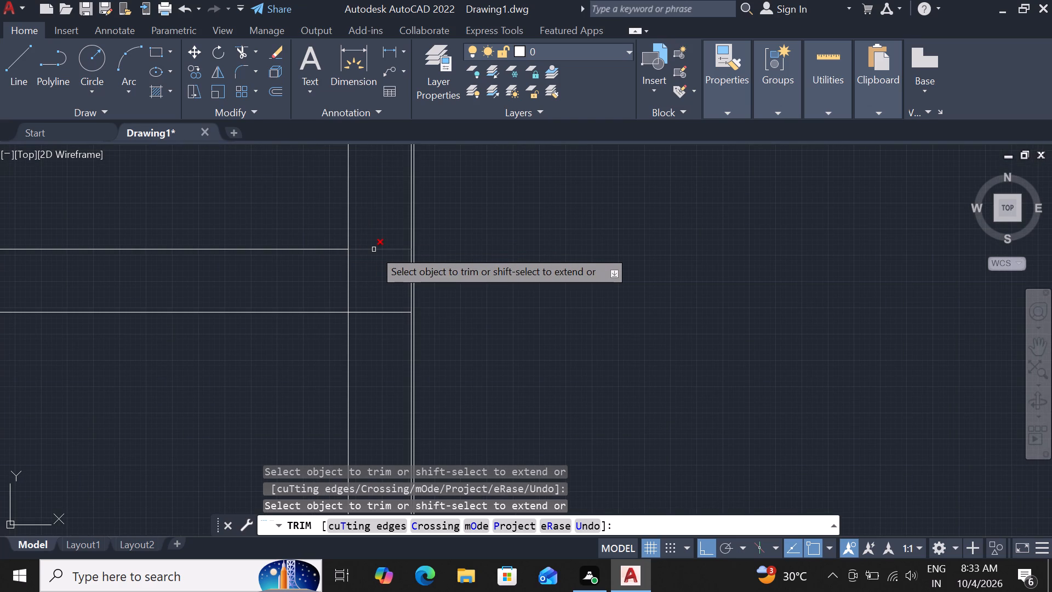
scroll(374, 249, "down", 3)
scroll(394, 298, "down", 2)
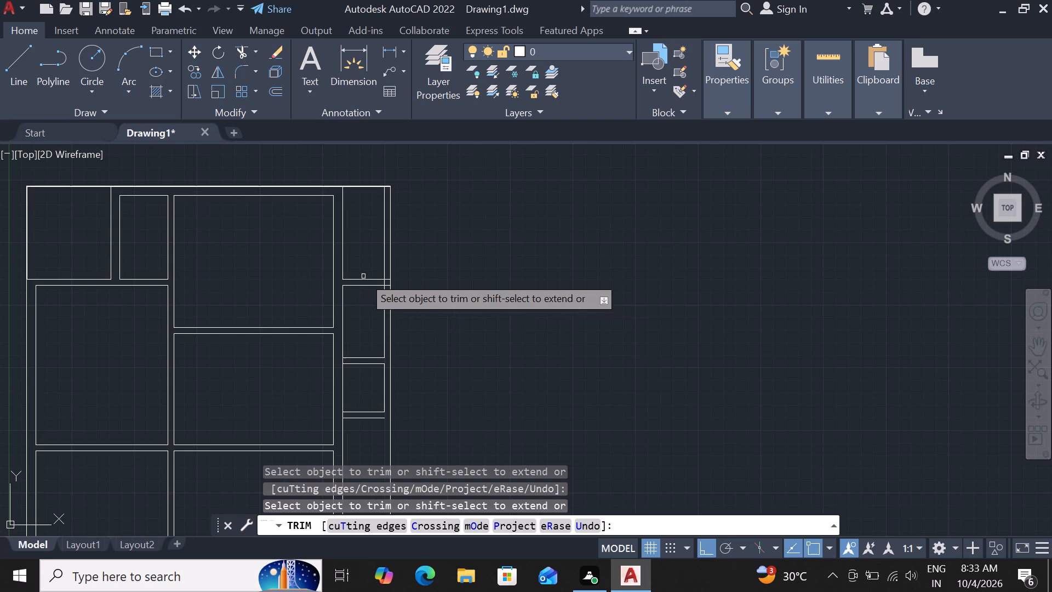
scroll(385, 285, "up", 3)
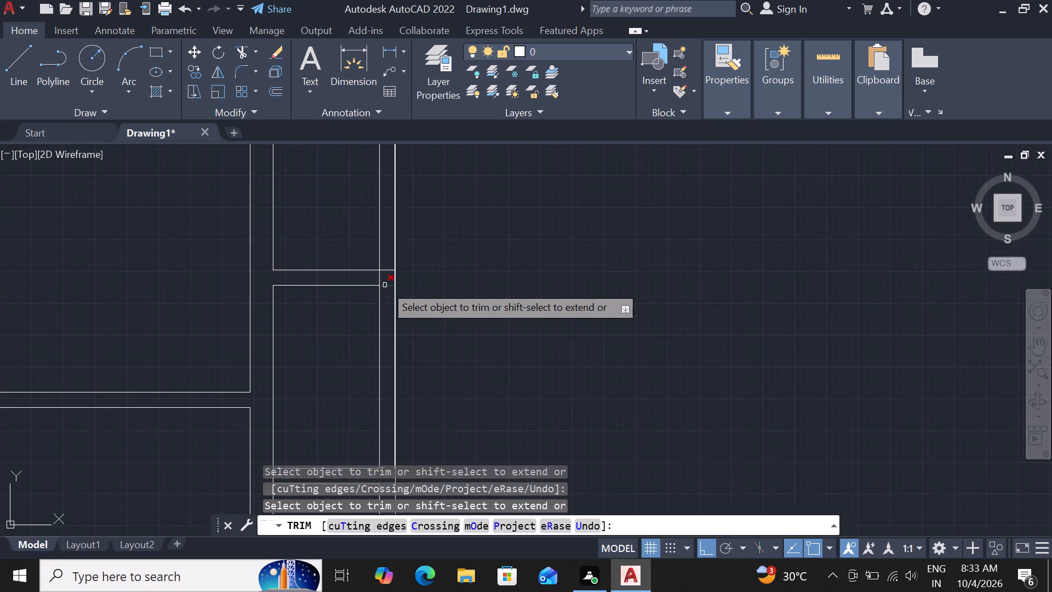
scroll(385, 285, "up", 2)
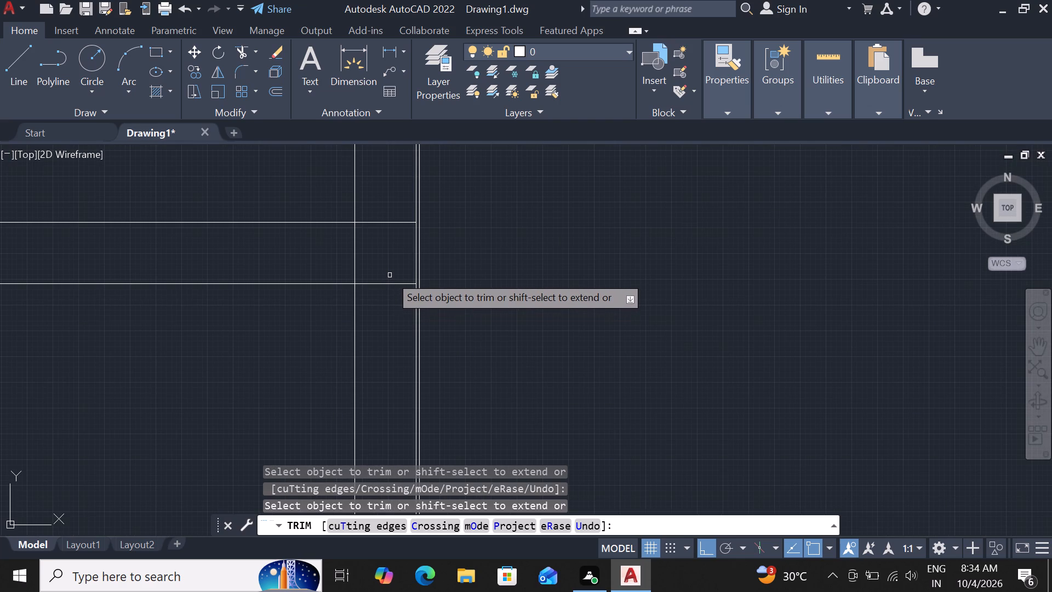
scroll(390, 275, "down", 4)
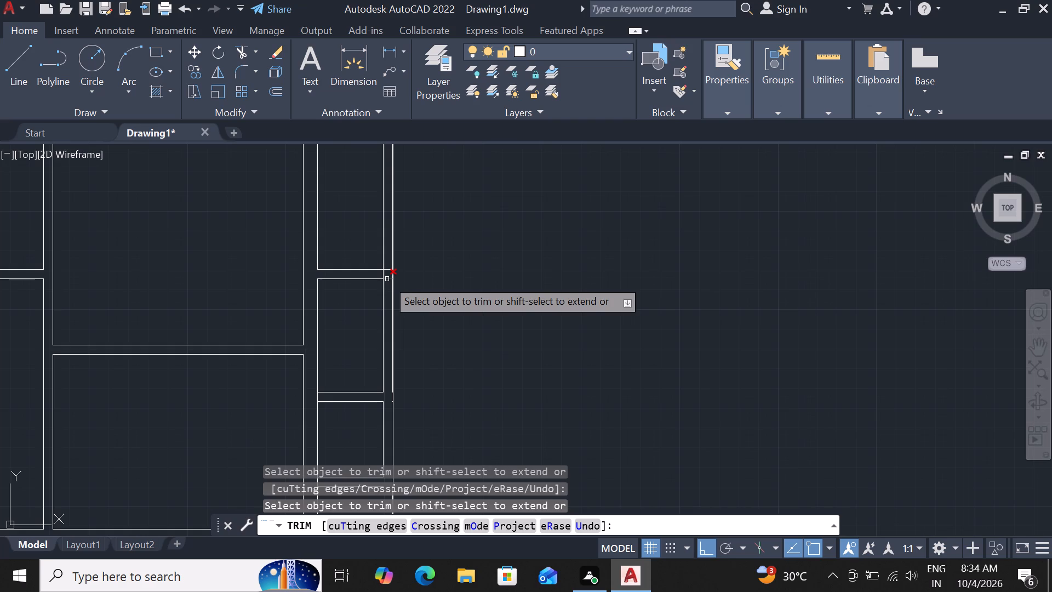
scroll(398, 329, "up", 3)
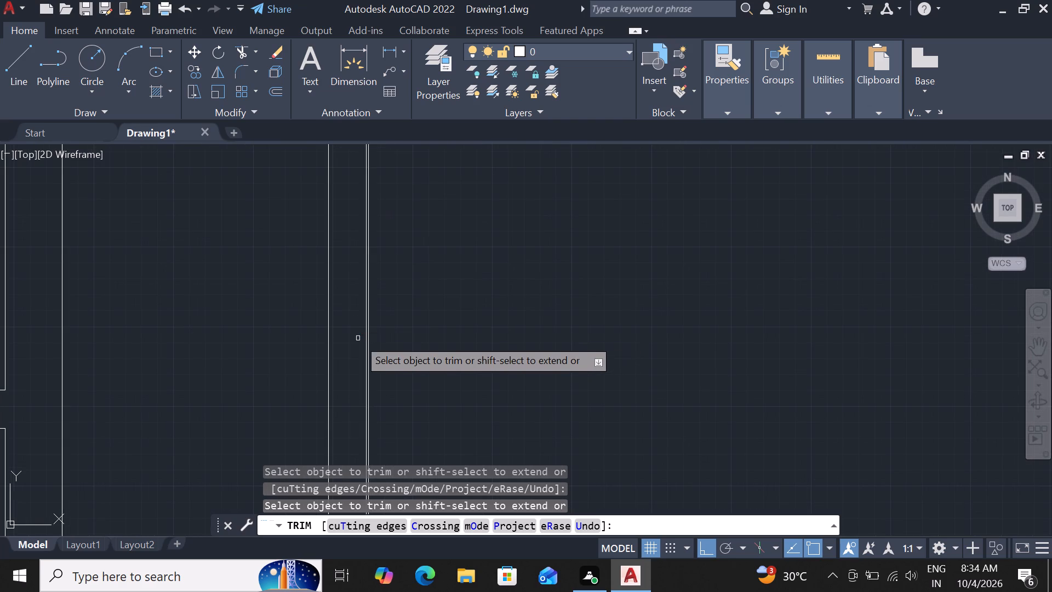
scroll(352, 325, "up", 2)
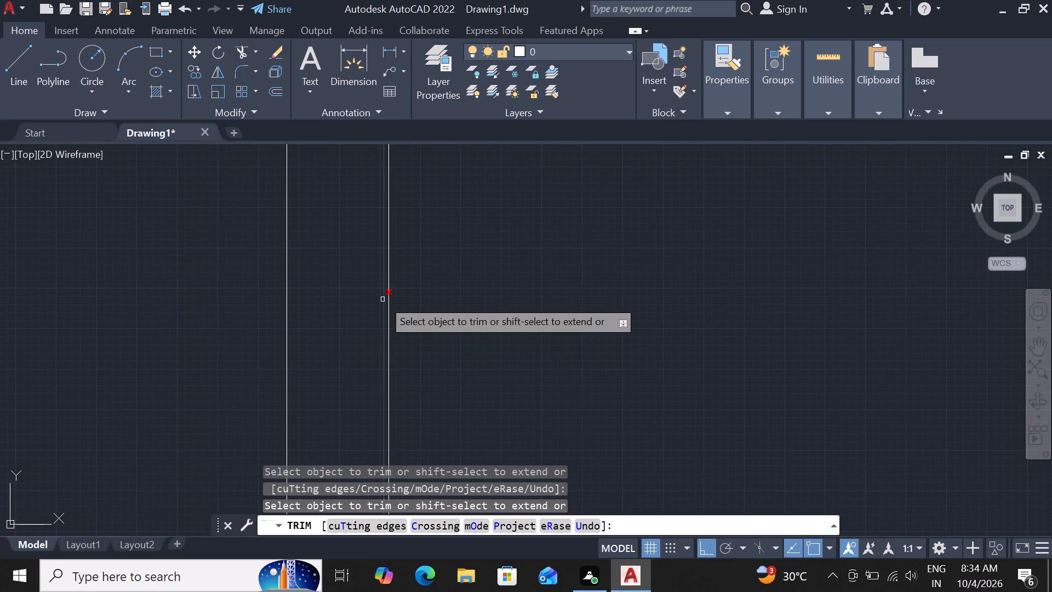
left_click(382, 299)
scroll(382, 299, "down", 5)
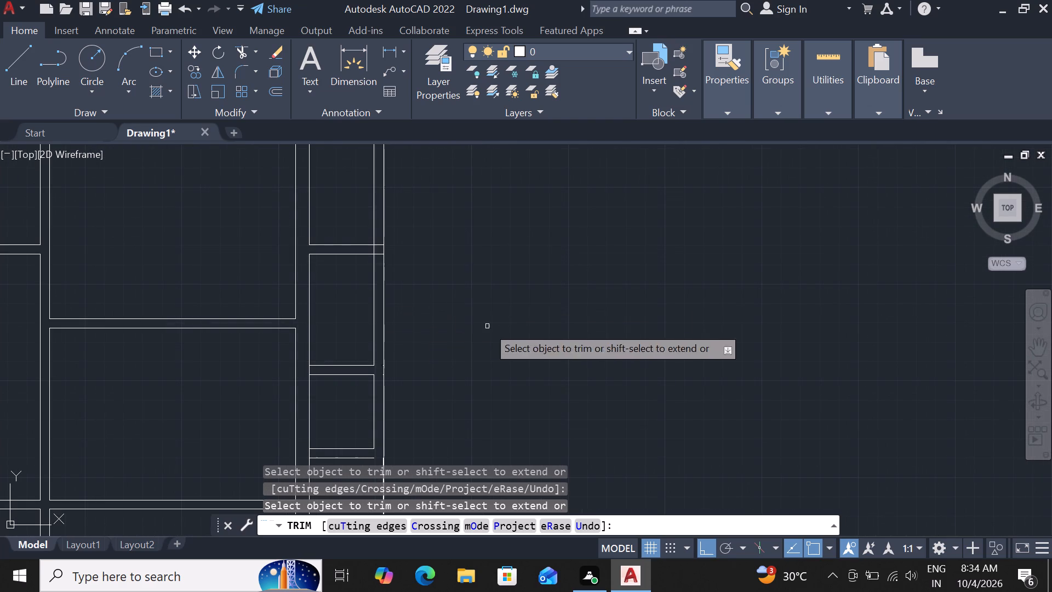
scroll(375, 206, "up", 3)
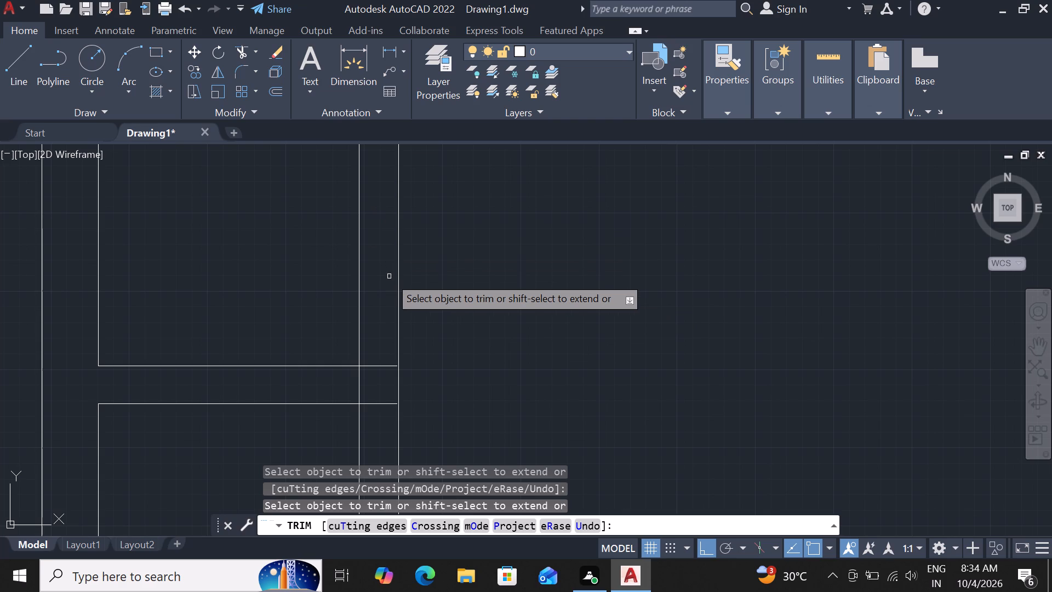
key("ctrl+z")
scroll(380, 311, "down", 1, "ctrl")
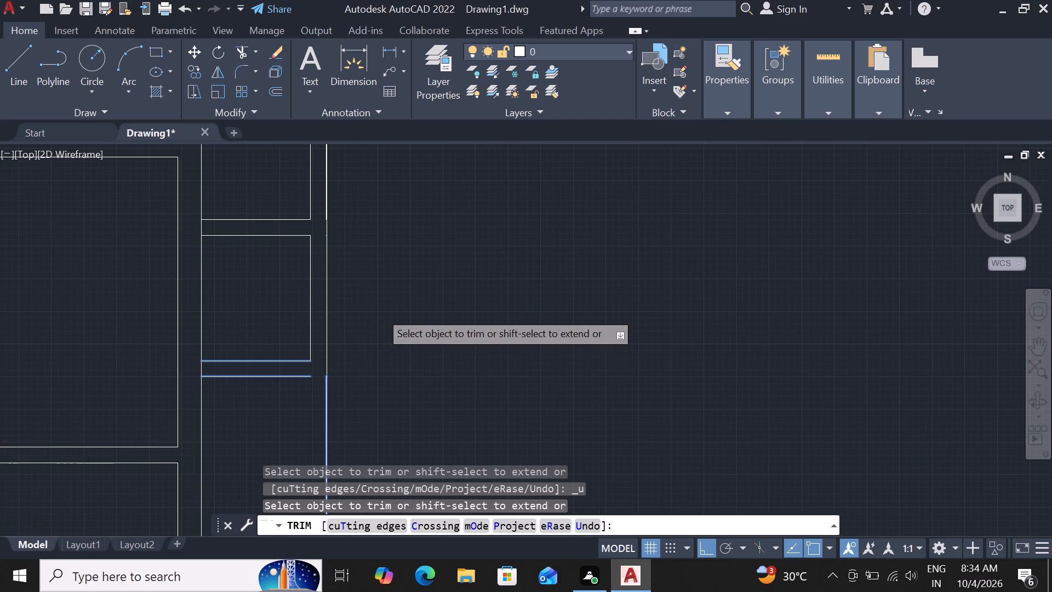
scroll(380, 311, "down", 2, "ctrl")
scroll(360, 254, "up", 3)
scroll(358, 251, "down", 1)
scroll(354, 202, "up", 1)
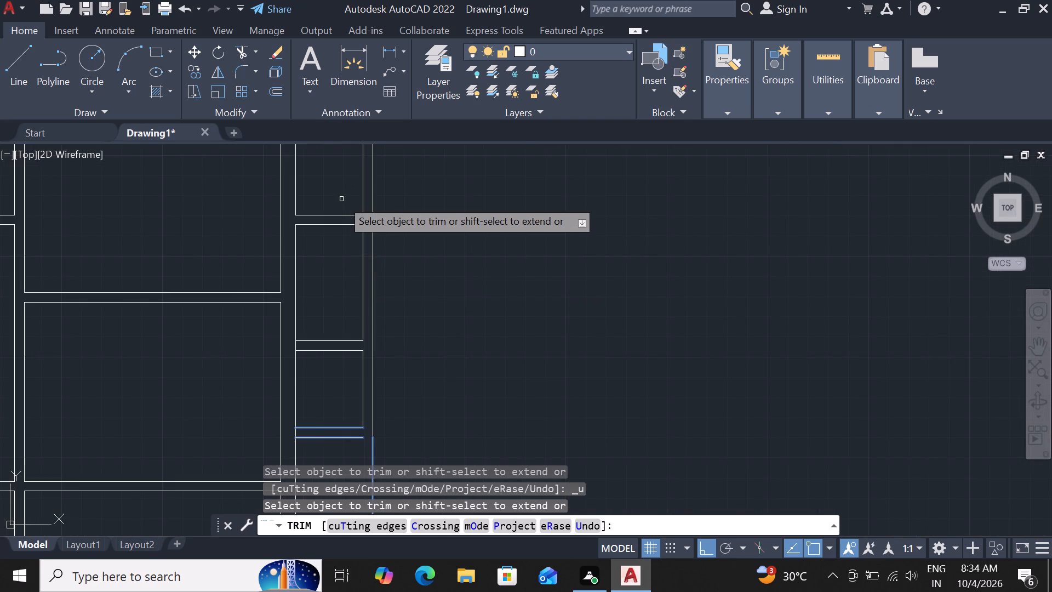
Trim the inner of the closely spaced east lines between the two lines of the wall below the strip's top room.
scroll(343, 199, "up", 2)
scroll(404, 267, "up", 2)
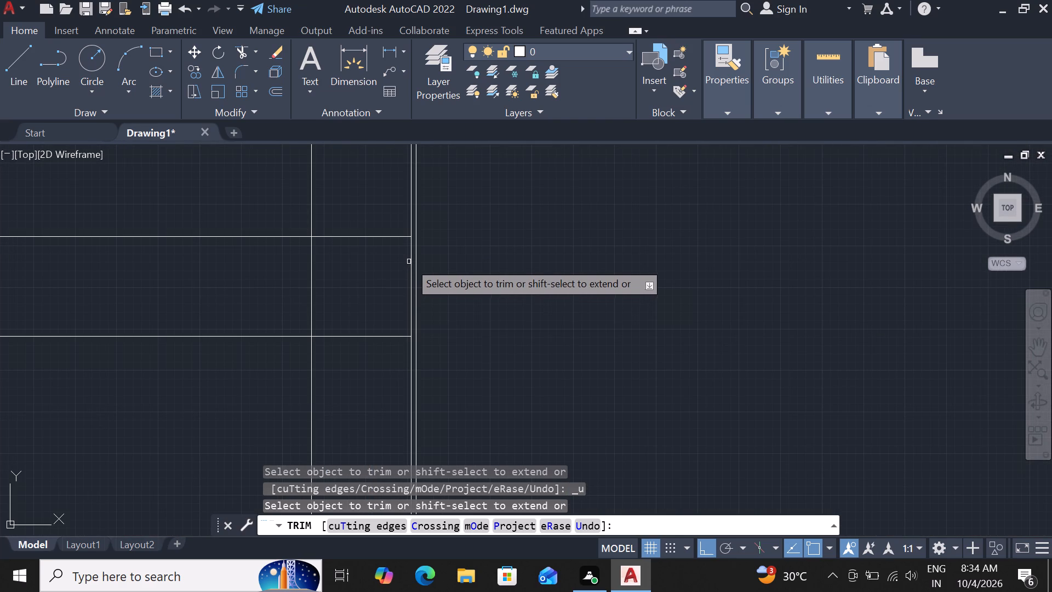
left_click(410, 262)
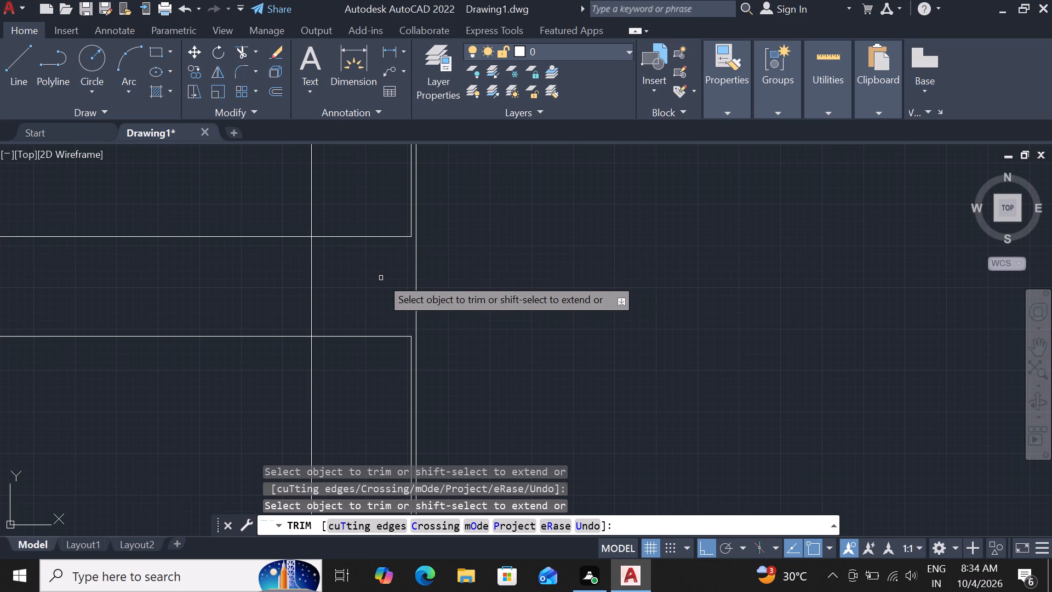
key("Escape")
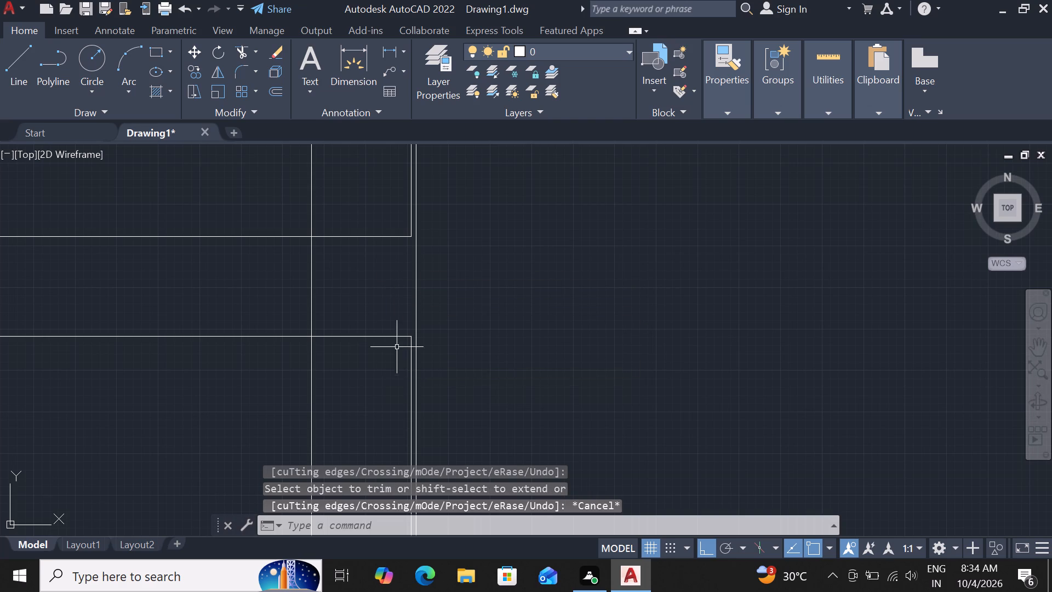
Extend both lines of the wall below the strip's top room to the outermost east line.
type("ex")
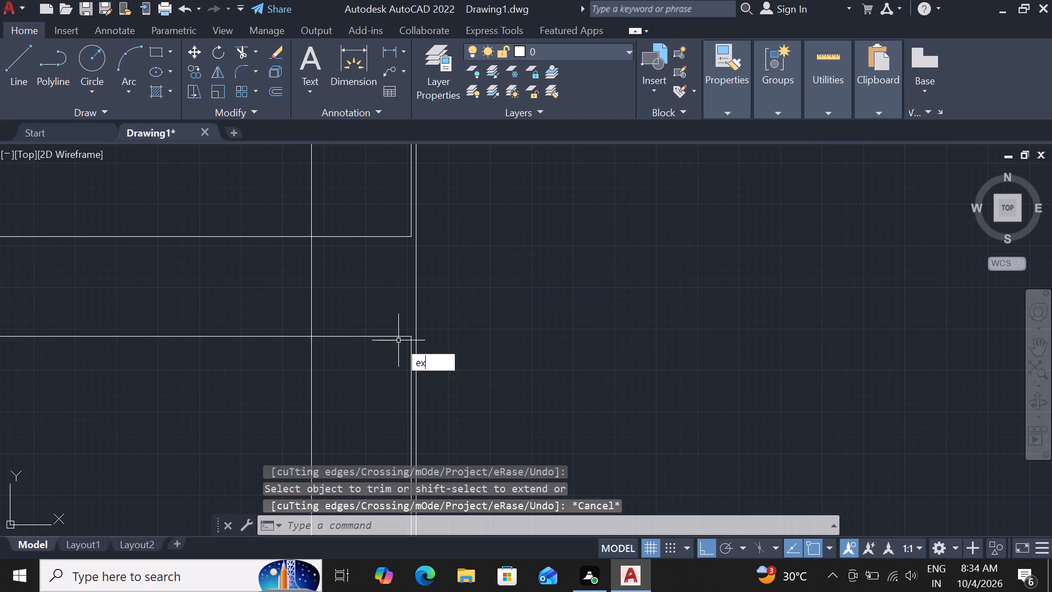
key("space")
key("space")
left_click(399, 337)
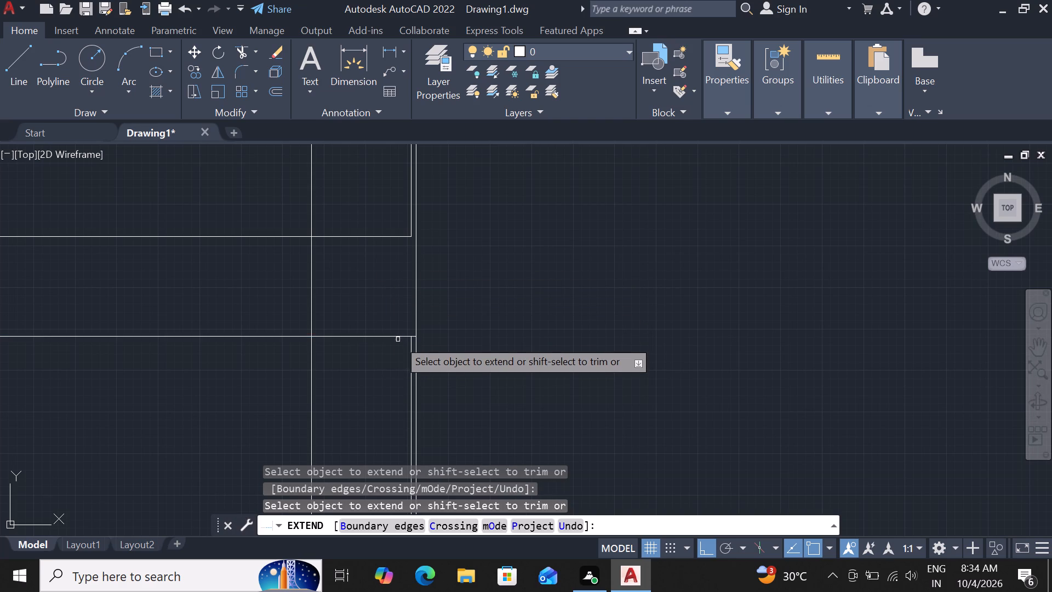
scroll(398, 340, "down", 2)
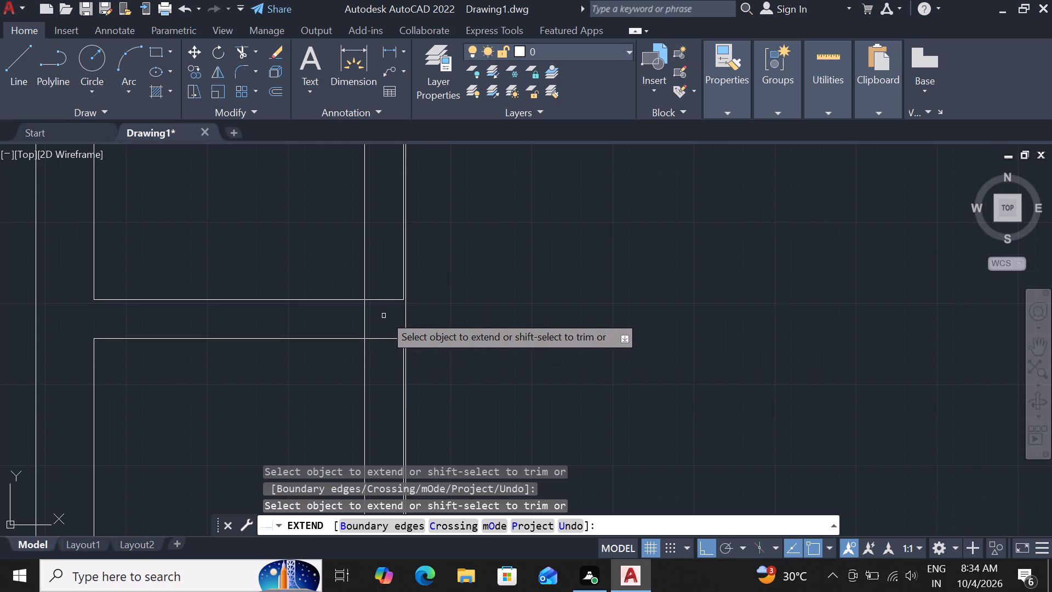
left_click(395, 299)
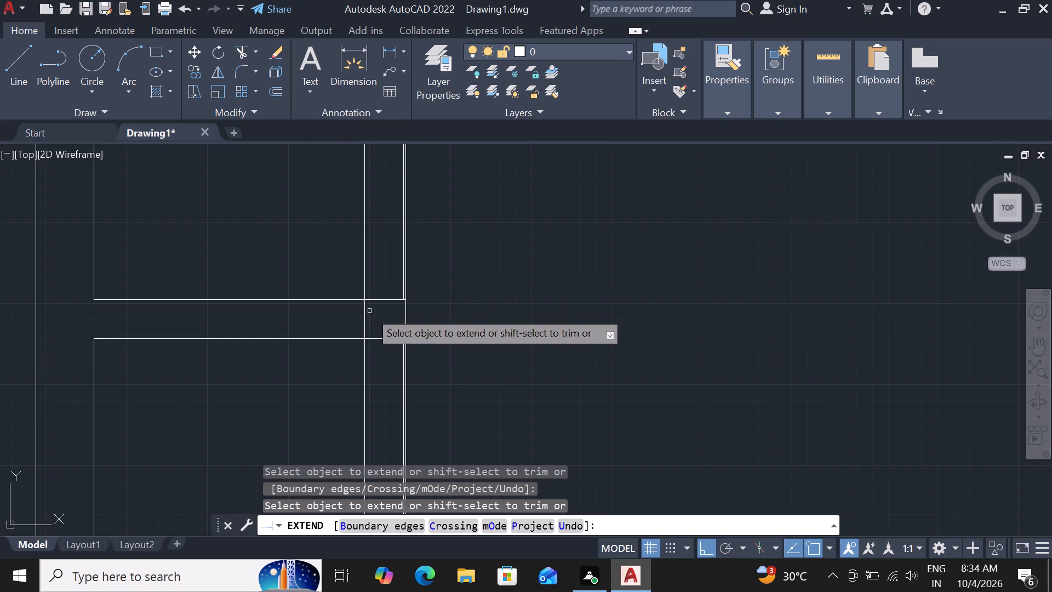
key("Escape")
Trim the junction below the top room: the doubled east line beneath it, the wall's lower line overhang, and the inner east line between its faces.
type("tr")
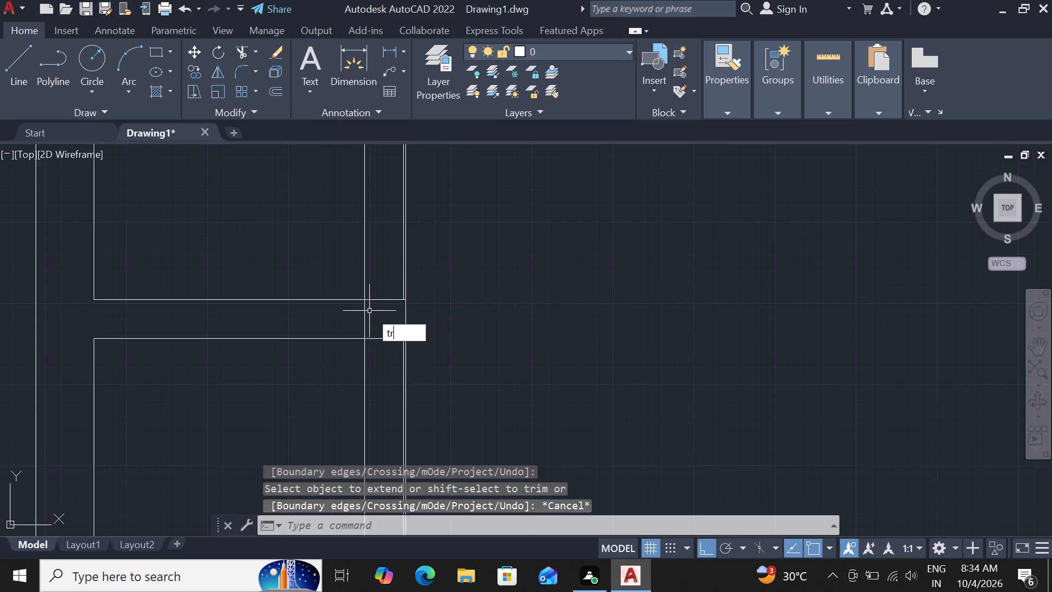
key("space")
key("space")
scroll(395, 377, "up", 1)
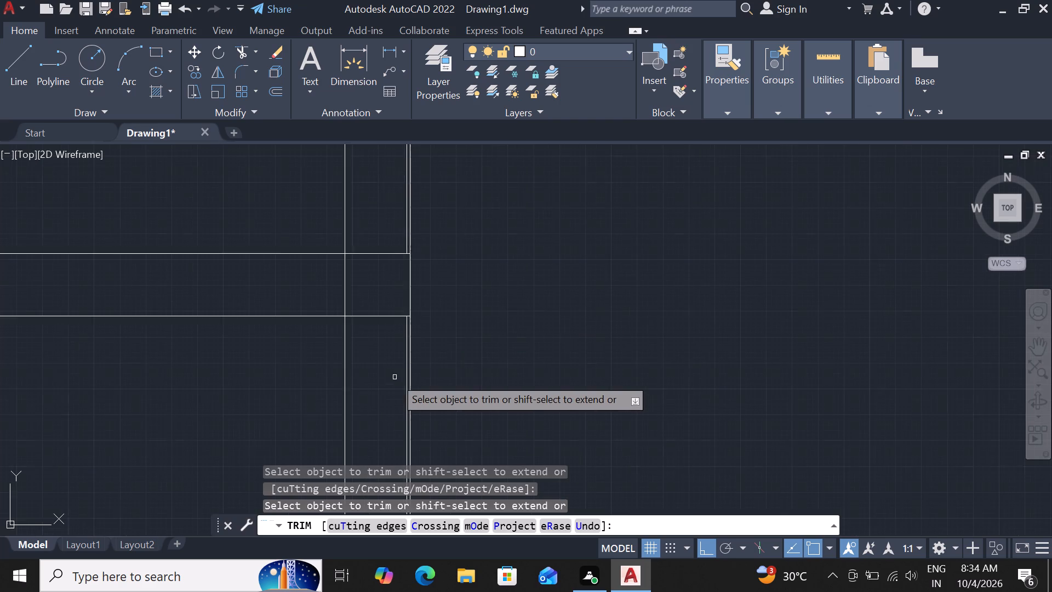
scroll(395, 377, "up", 1)
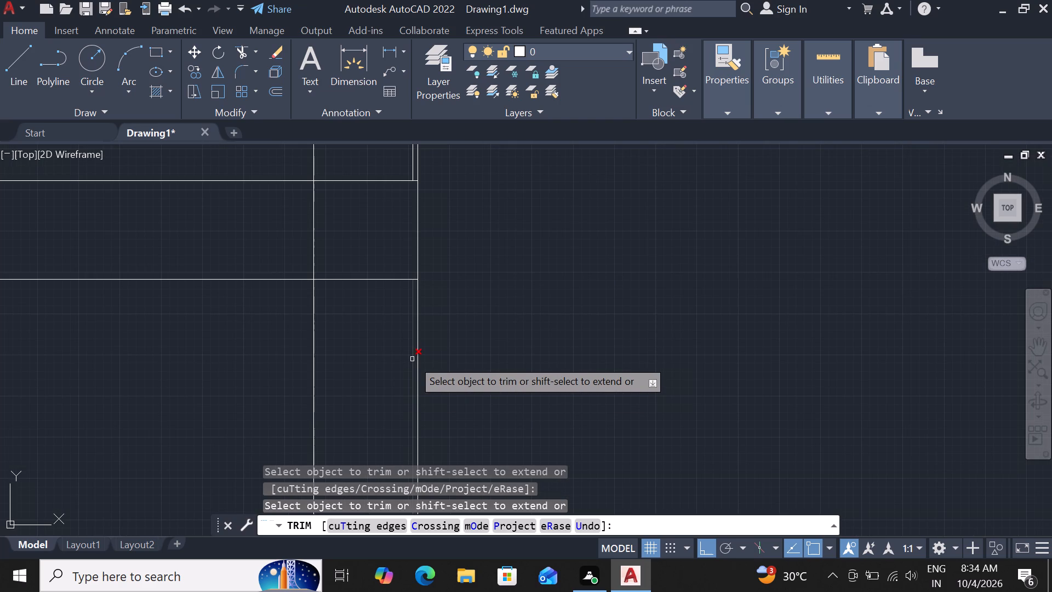
left_click(412, 359)
scroll(367, 328, "down", 3)
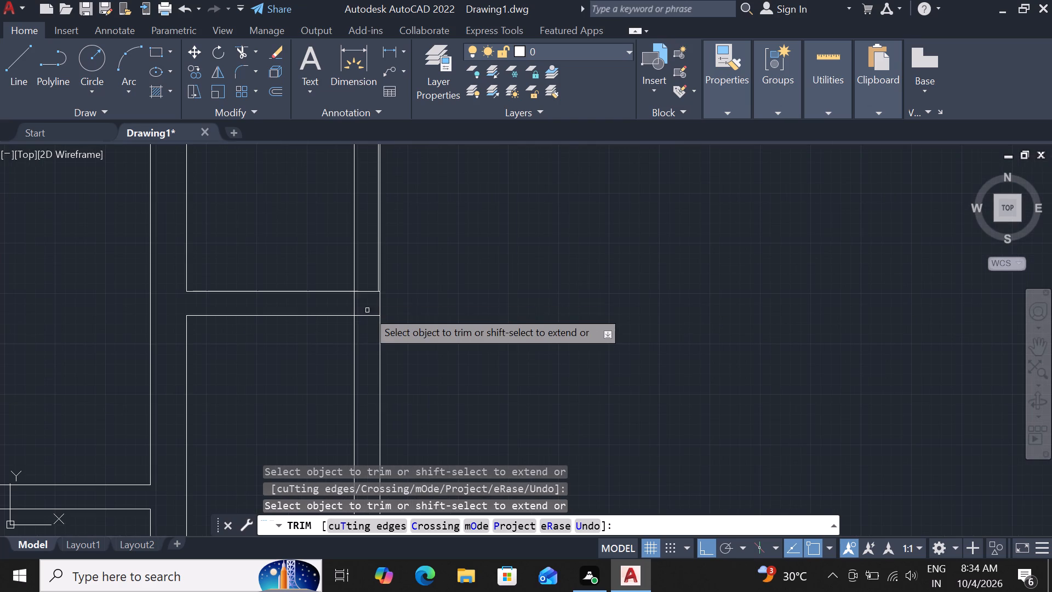
left_click(371, 318)
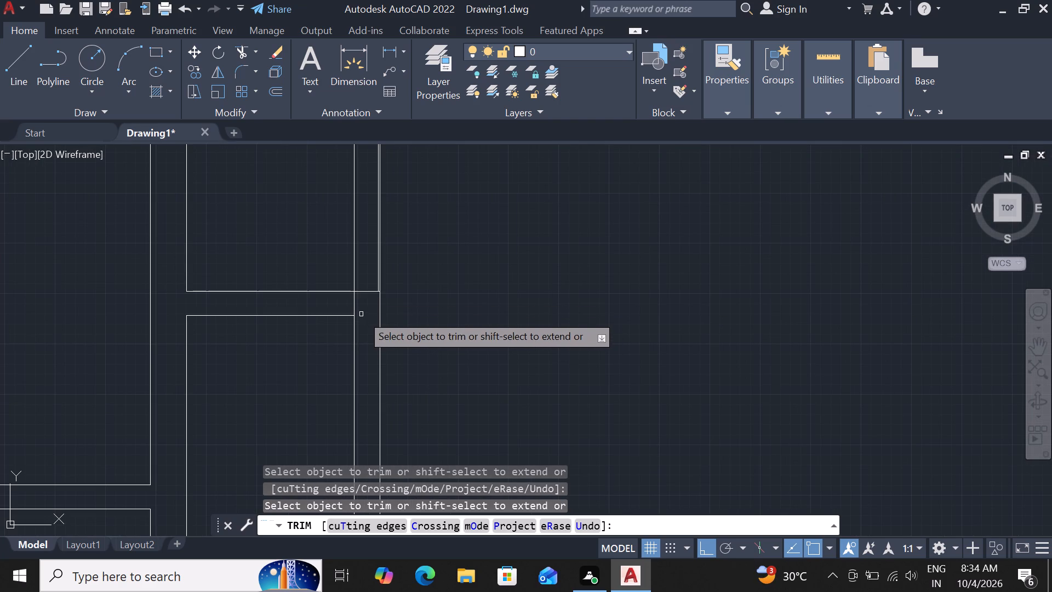
left_click(356, 309)
Extend the lower line of the lowest divider in the east strip to the outermost east line.
scroll(356, 309, "down", 2)
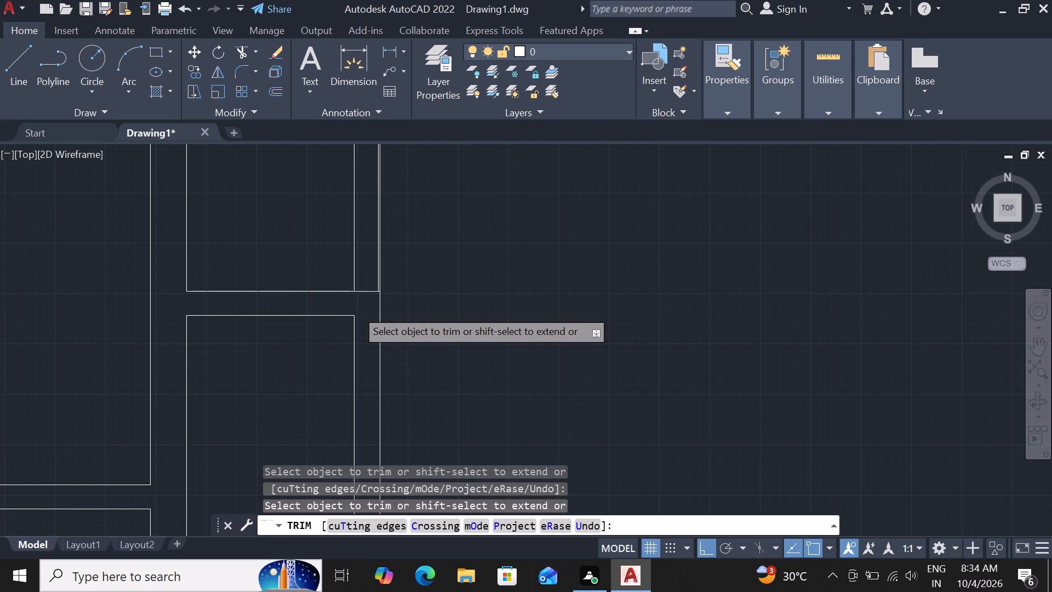
scroll(356, 309, "down", 1)
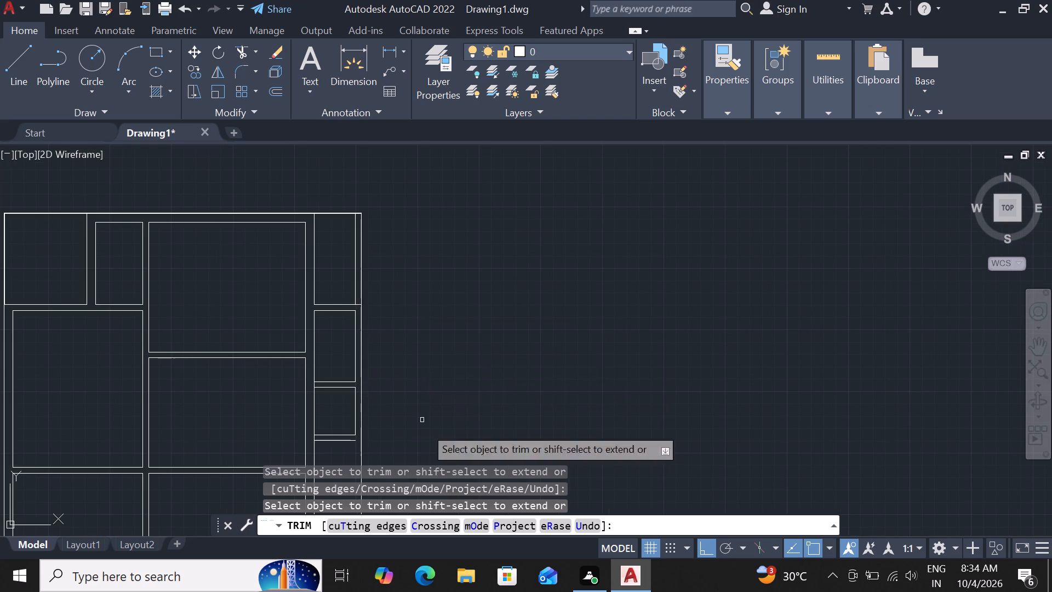
scroll(430, 373, "down", 3)
scroll(399, 448, "up", 4)
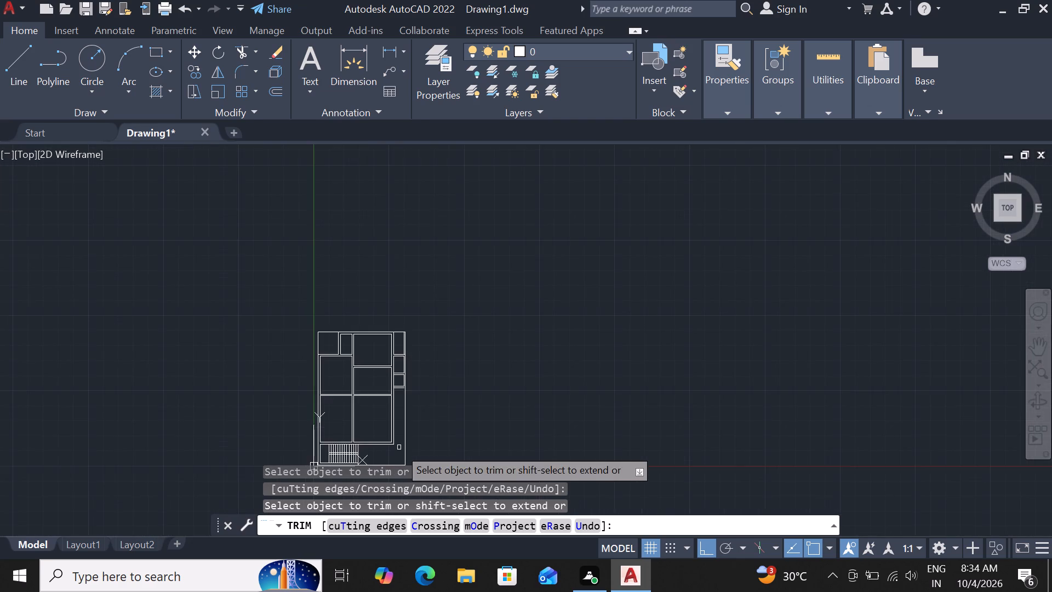
scroll(410, 344, "up", 2)
scroll(410, 344, "down", 5)
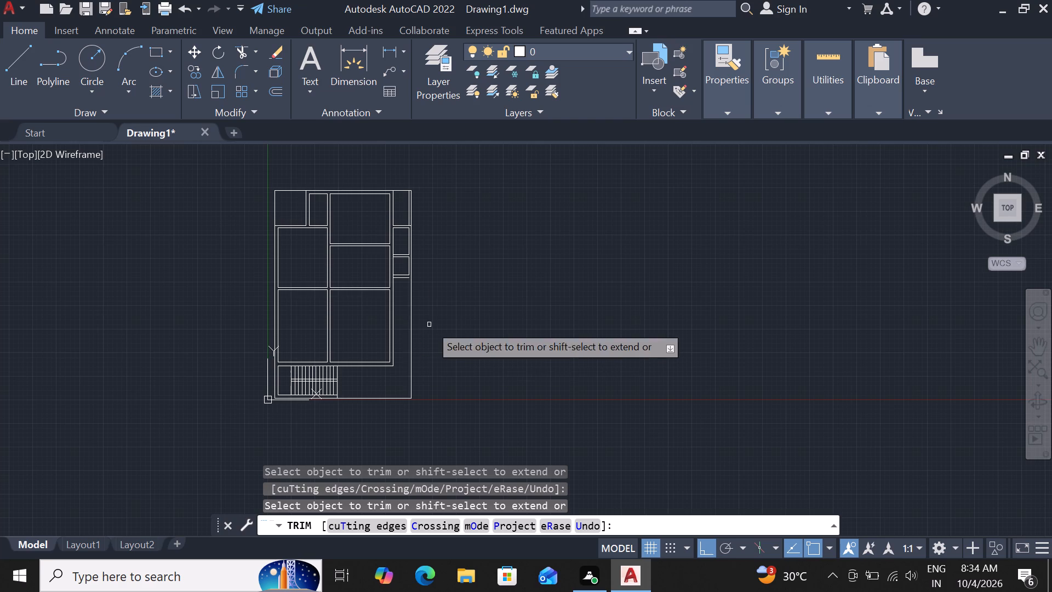
scroll(429, 258, "up", 2)
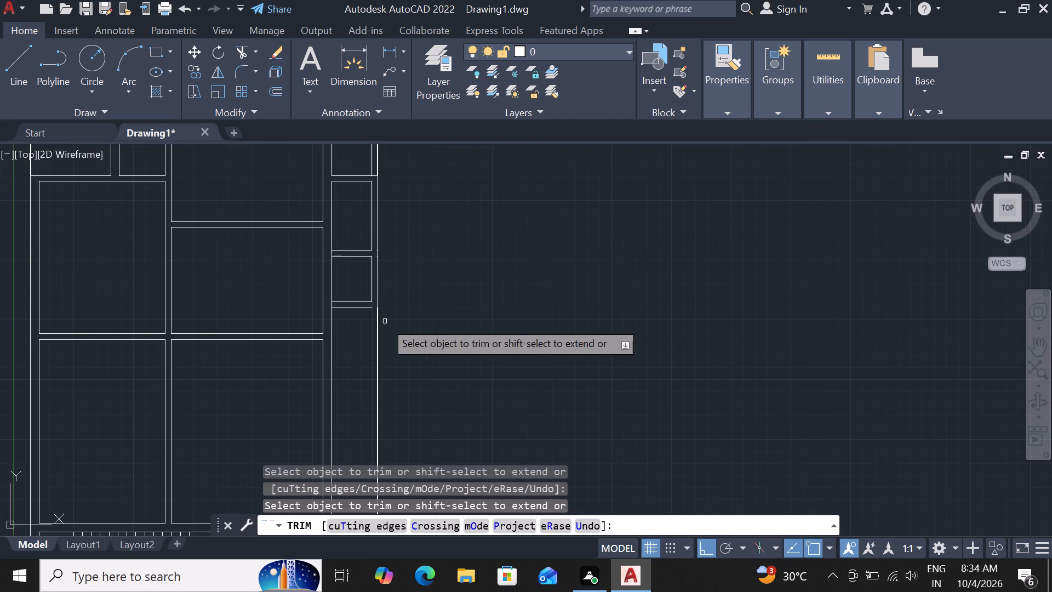
scroll(385, 321, "up", 4)
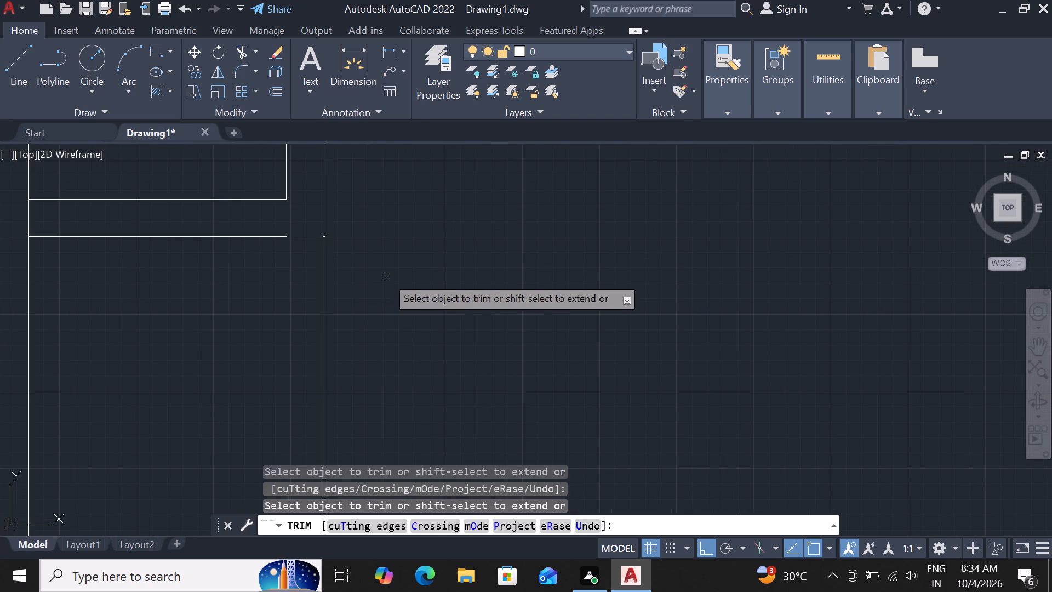
key("Escape")
type("ex")
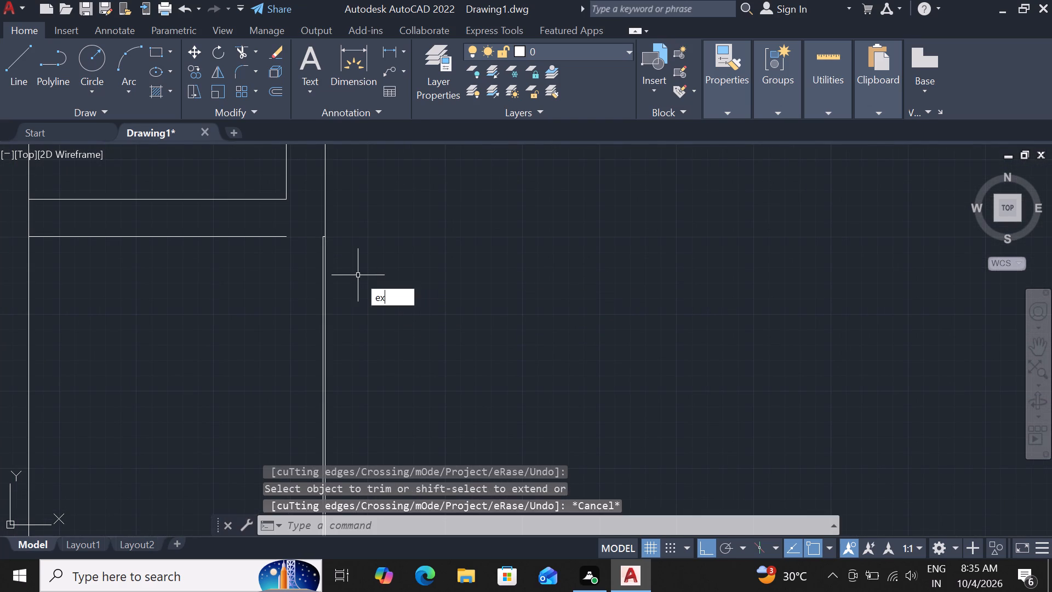
key("space")
key("space")
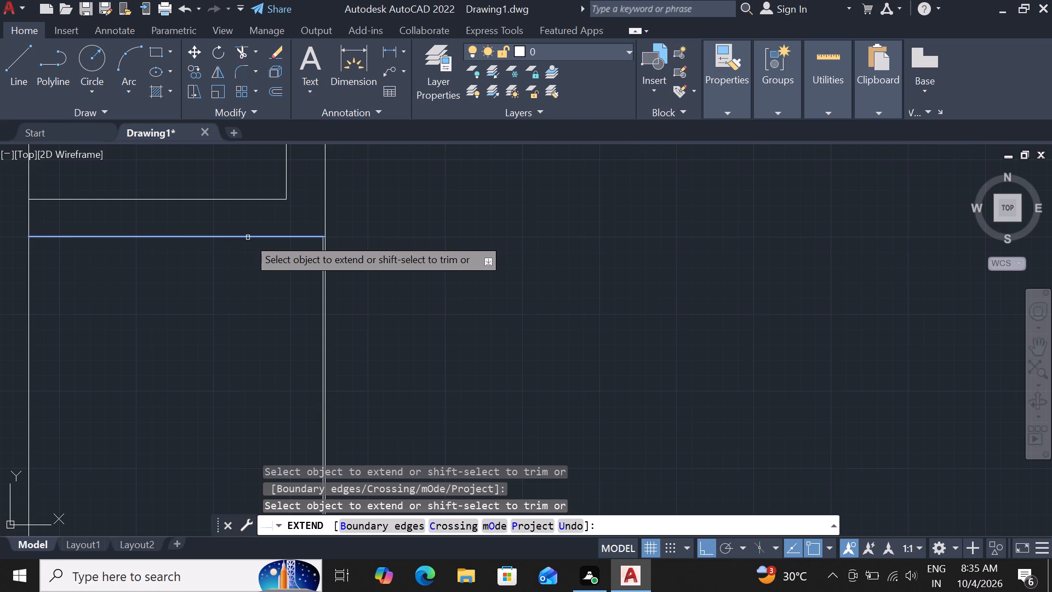
left_click(248, 237)
scroll(313, 225, "up", 3)
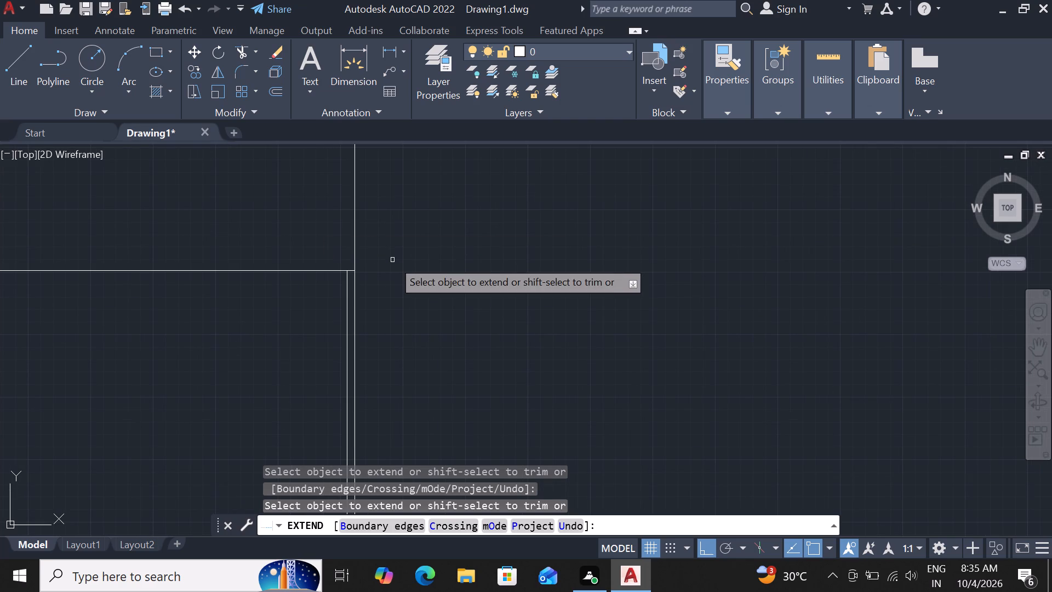
Trim the end of the lowest divider's lower line between the two closely spaced east lines.
key("Escape")
type("tr")
key("space")
key("space")
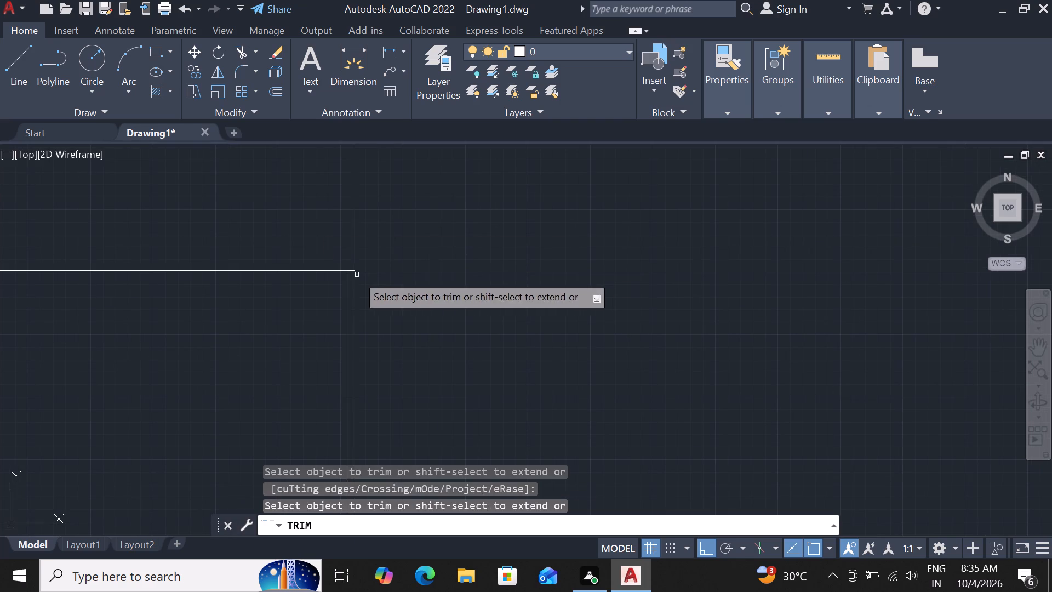
scroll(335, 272, "up", 3)
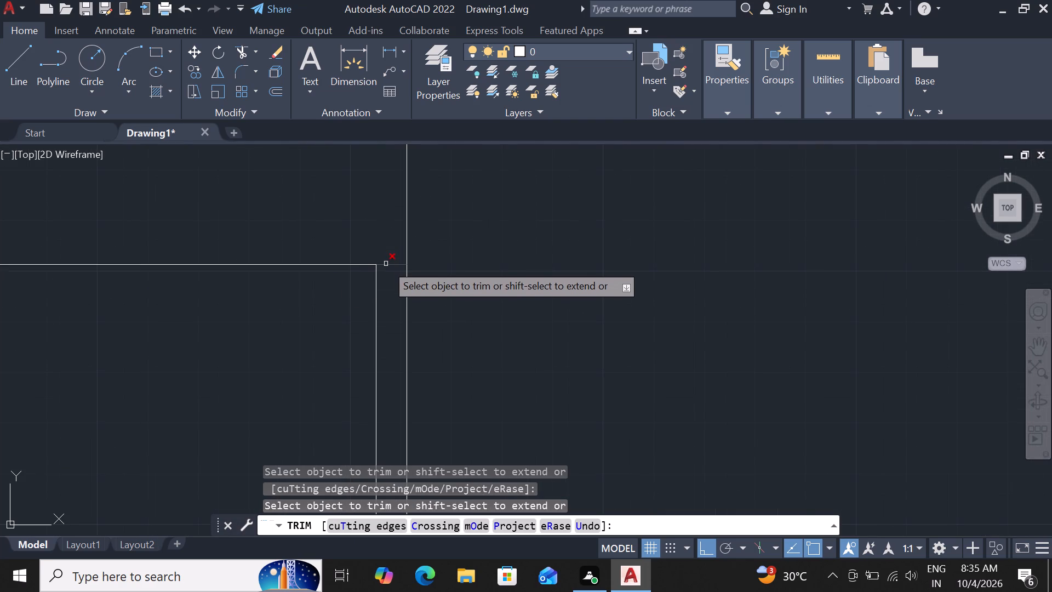
left_click(386, 265)
Trim away the inner east wall line alongside the top room of the east strip.
scroll(380, 268, "down", 8)
scroll(432, 301, "down", 3)
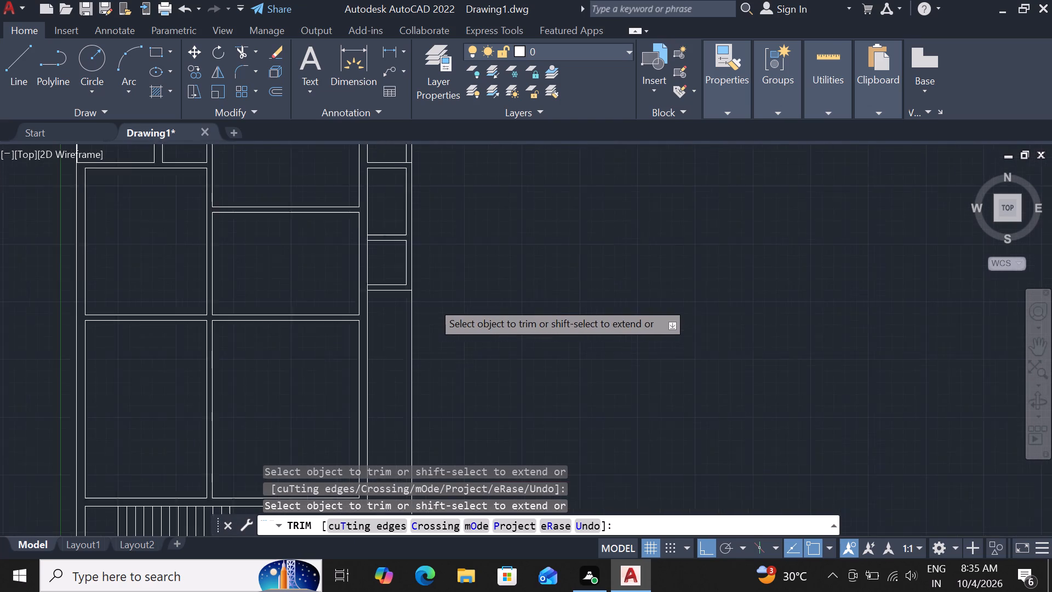
scroll(427, 213, "up", 1)
scroll(390, 178, "up", 3)
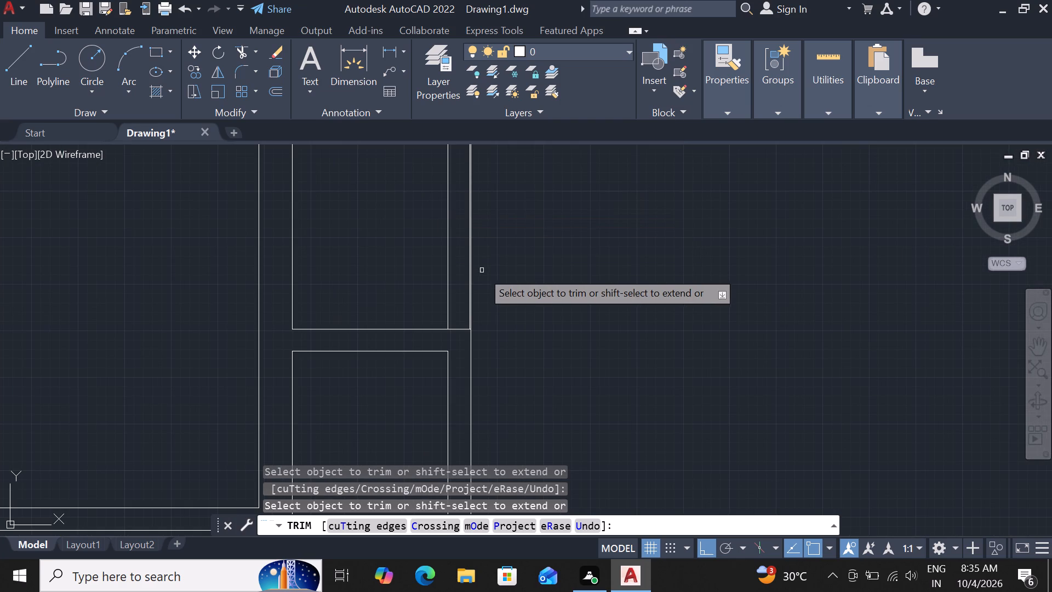
scroll(471, 325, "up", 3)
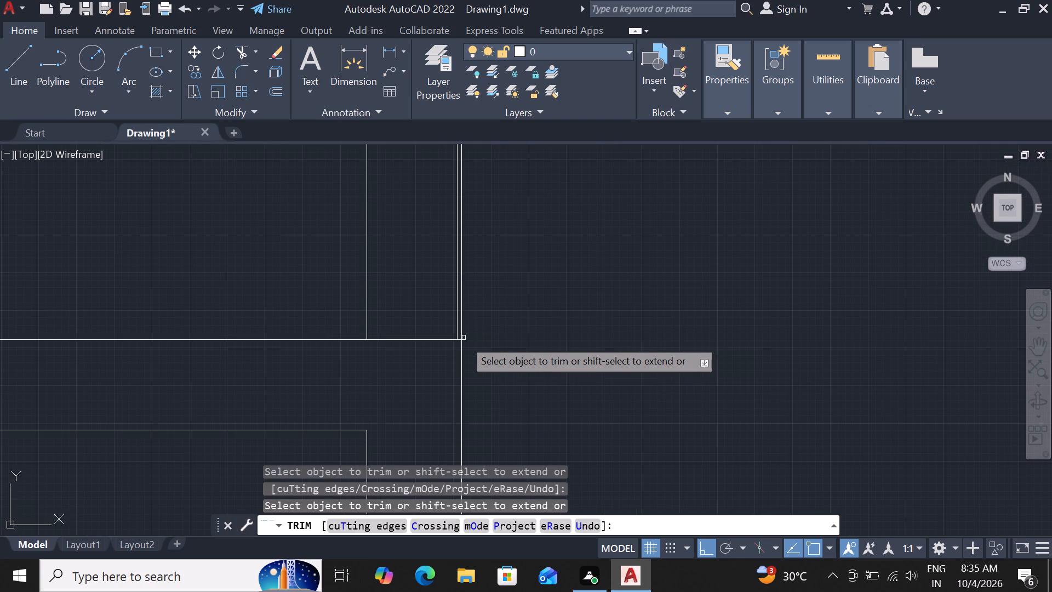
scroll(467, 344, "down", 2)
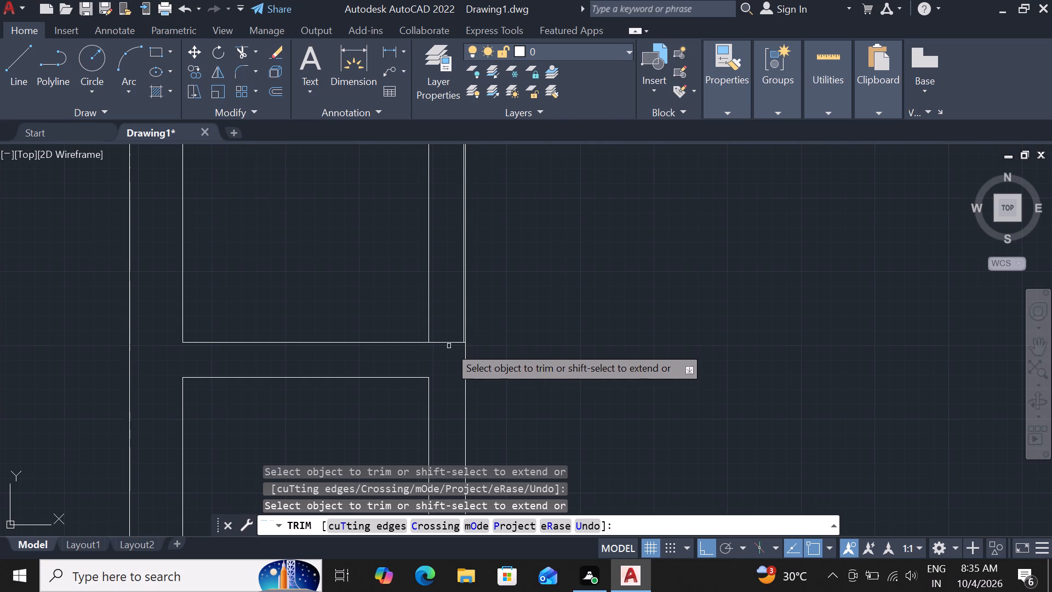
left_click(426, 323)
Examine the whole floor plan, checking the east strip's wall junctions and the area beside the staircase.
scroll(428, 327, "down", 3)
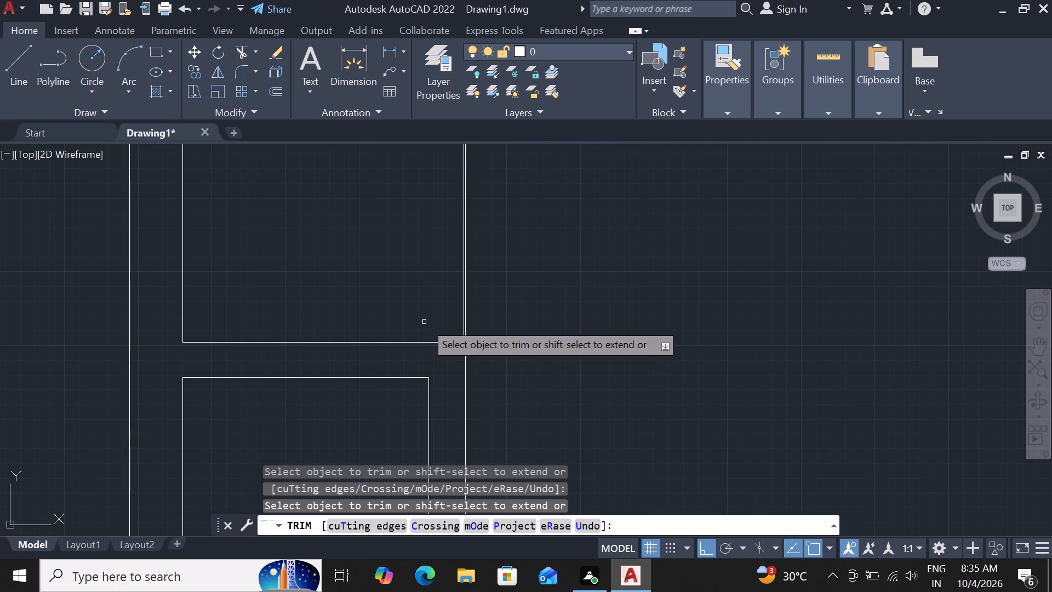
scroll(464, 358, "down", 1)
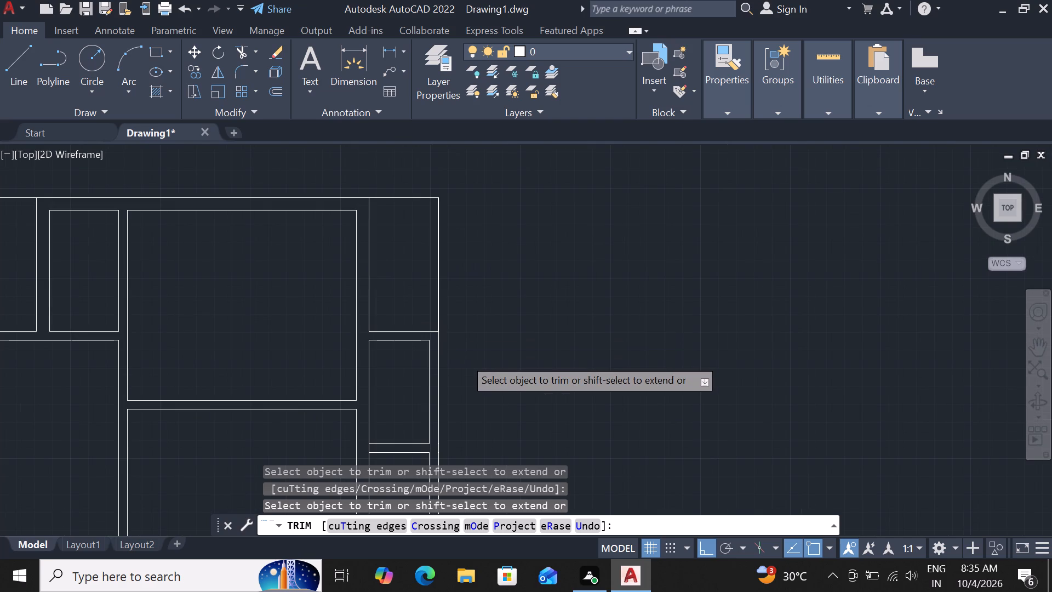
scroll(464, 358, "down", 4)
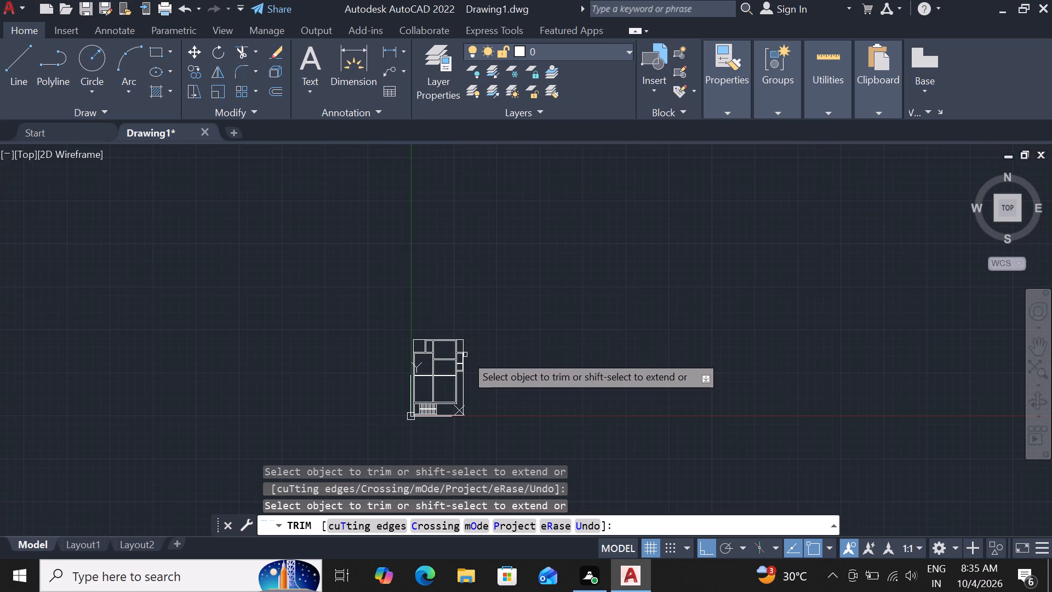
scroll(462, 426, "up", 3)
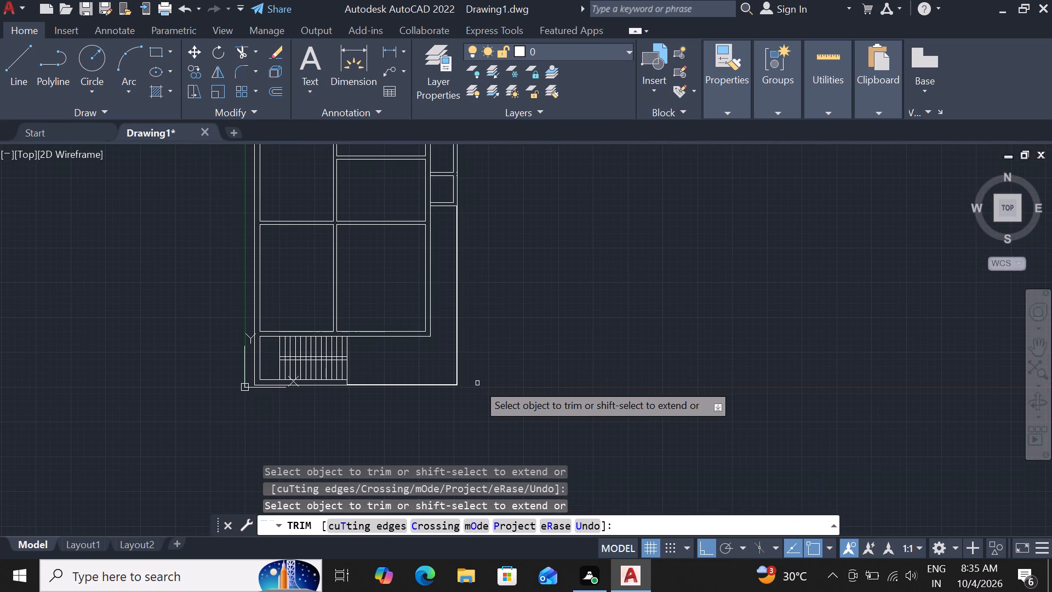
key("Escape")
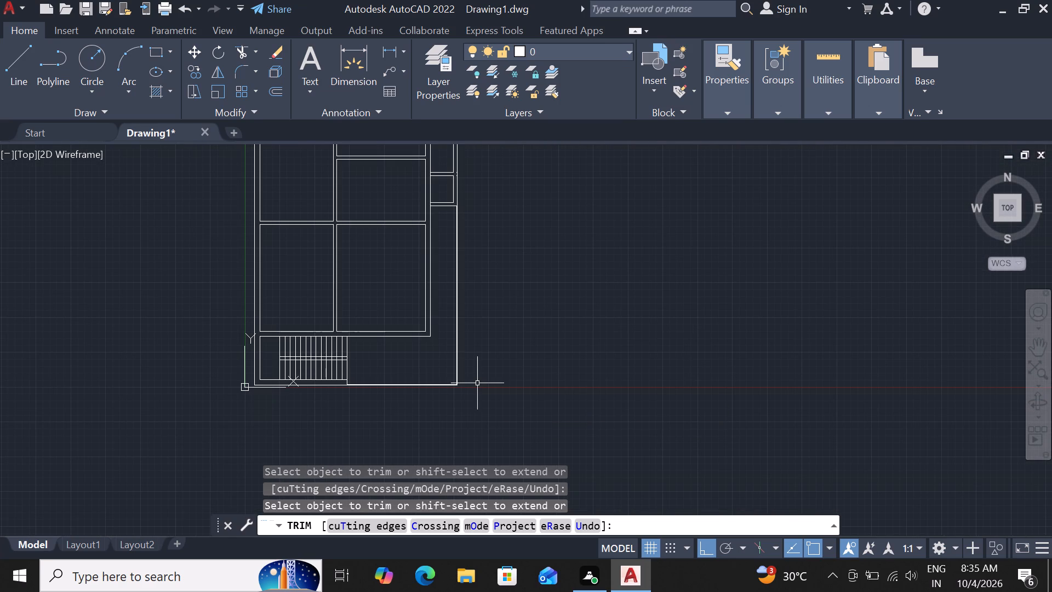
scroll(429, 328, "up", 2)
scroll(353, 171, "up", 1)
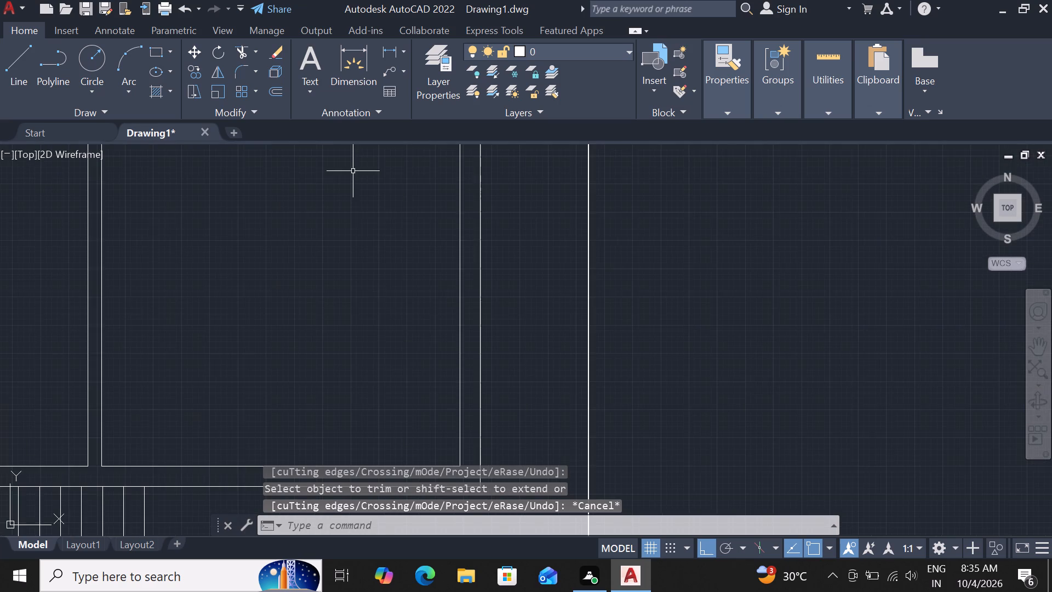
scroll(264, 253, "down", 5)
scroll(261, 213, "up", 3)
scroll(263, 229, "down", 3)
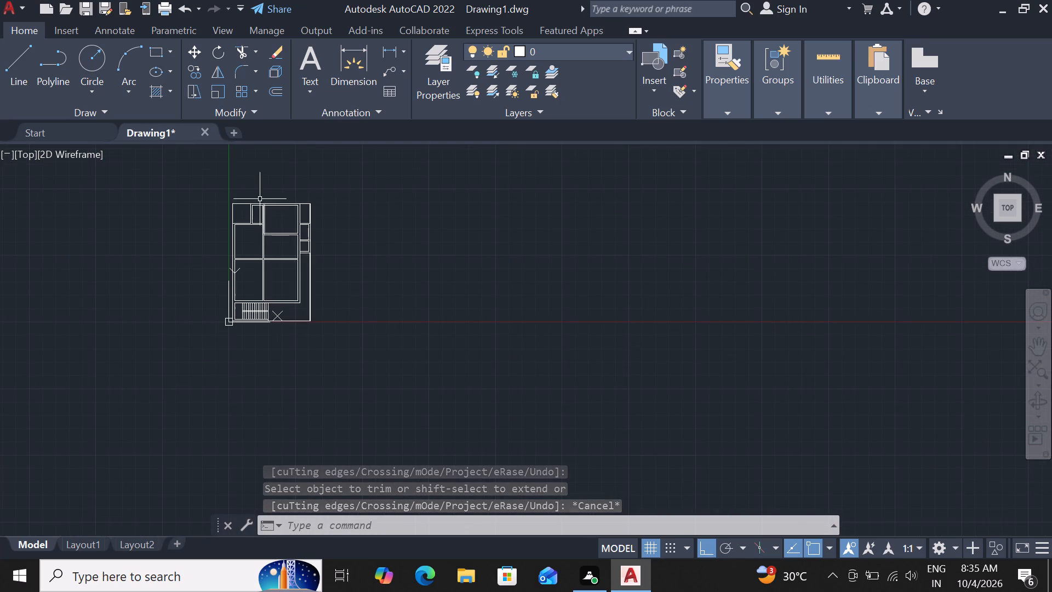
scroll(260, 199, "up", 2)
scroll(358, 251, "up", 1)
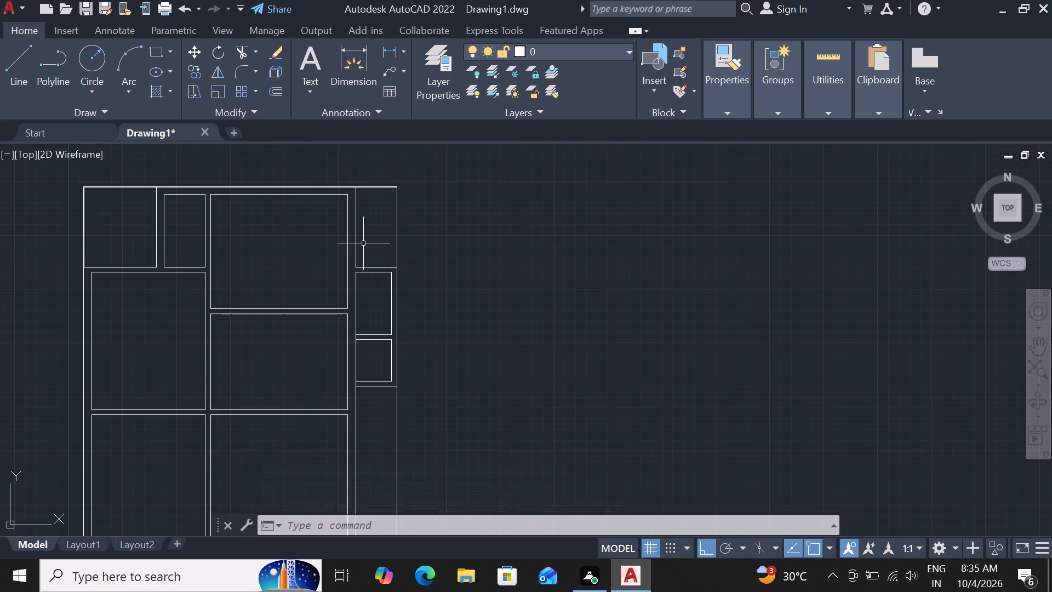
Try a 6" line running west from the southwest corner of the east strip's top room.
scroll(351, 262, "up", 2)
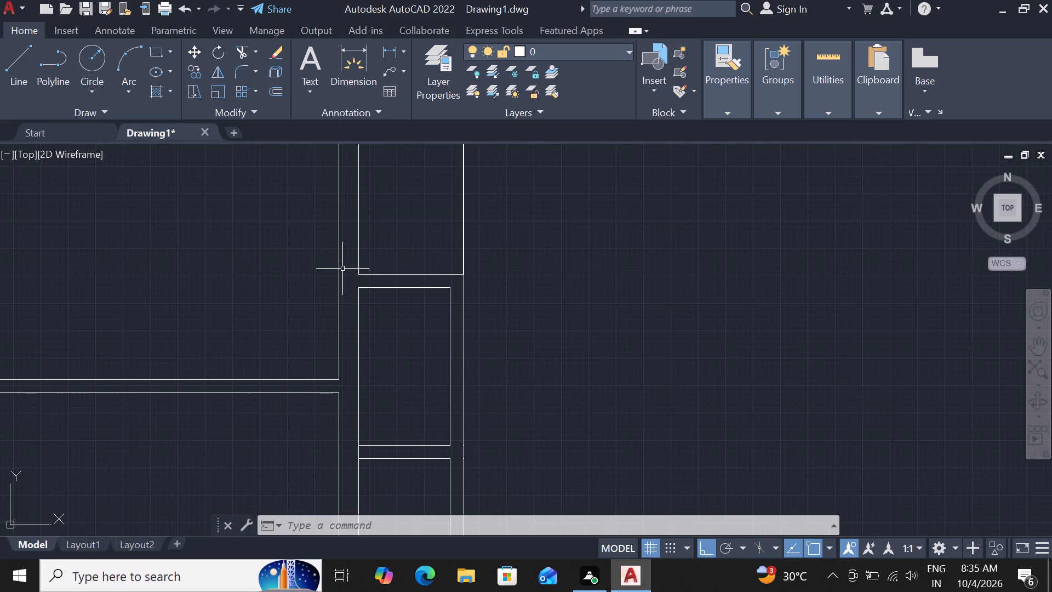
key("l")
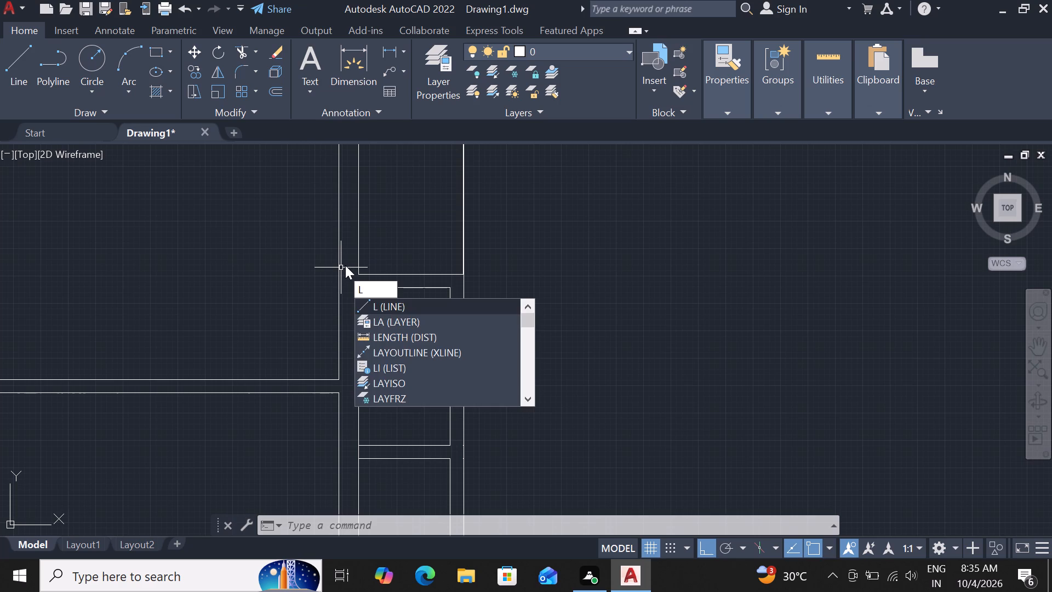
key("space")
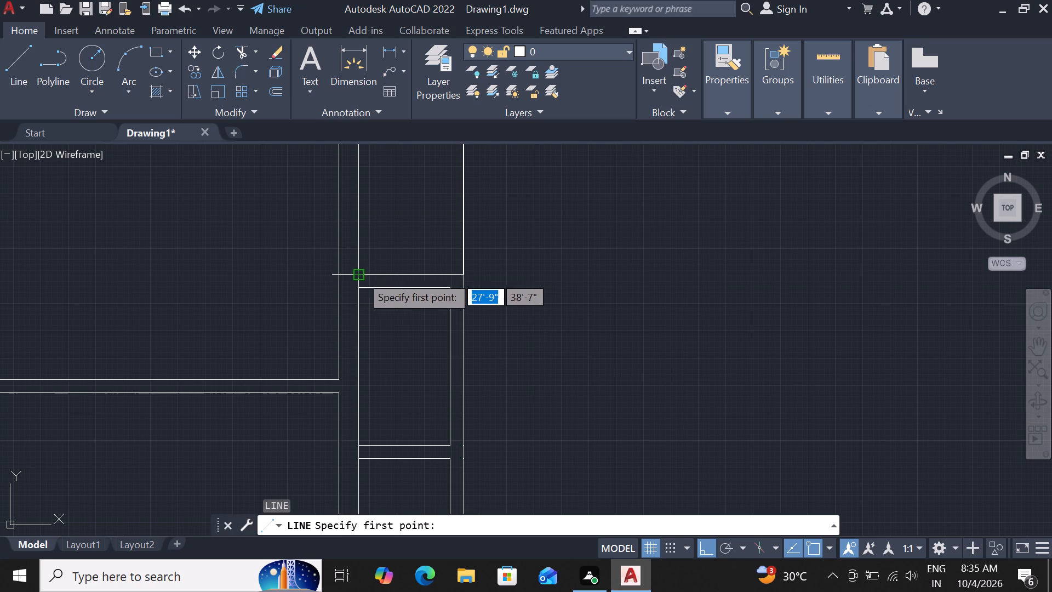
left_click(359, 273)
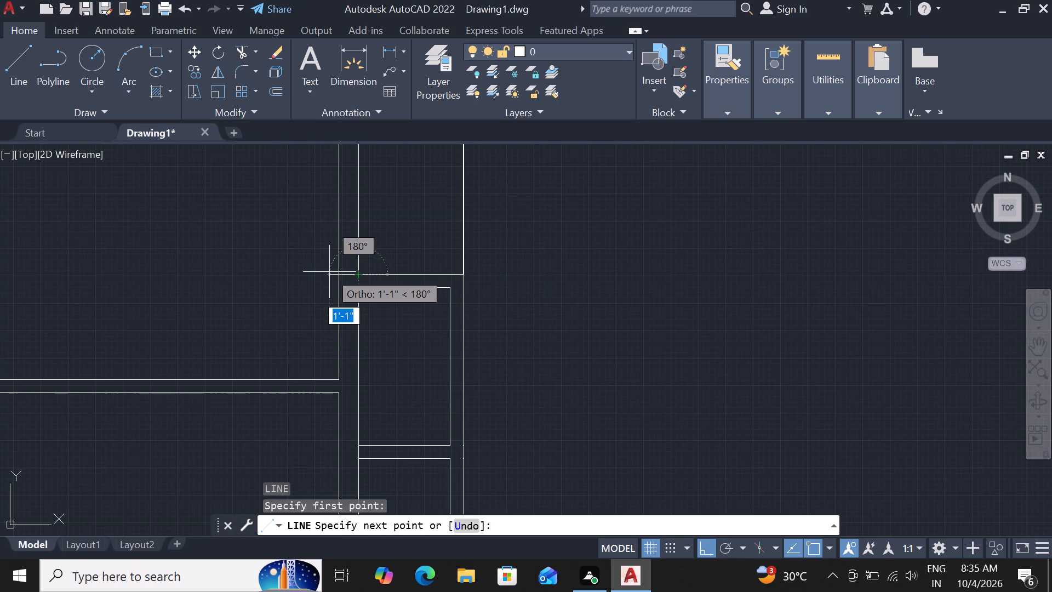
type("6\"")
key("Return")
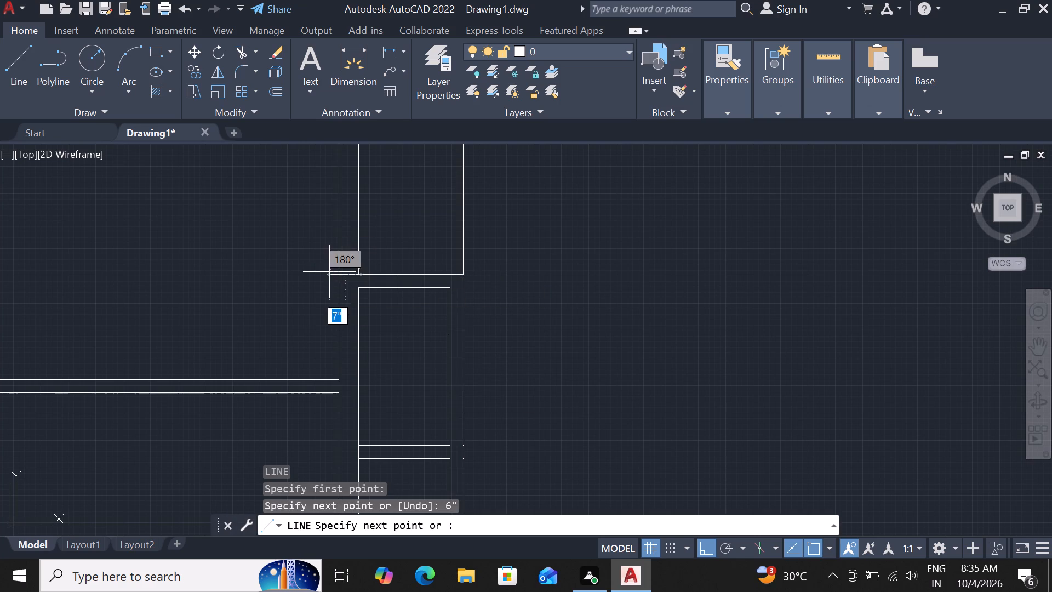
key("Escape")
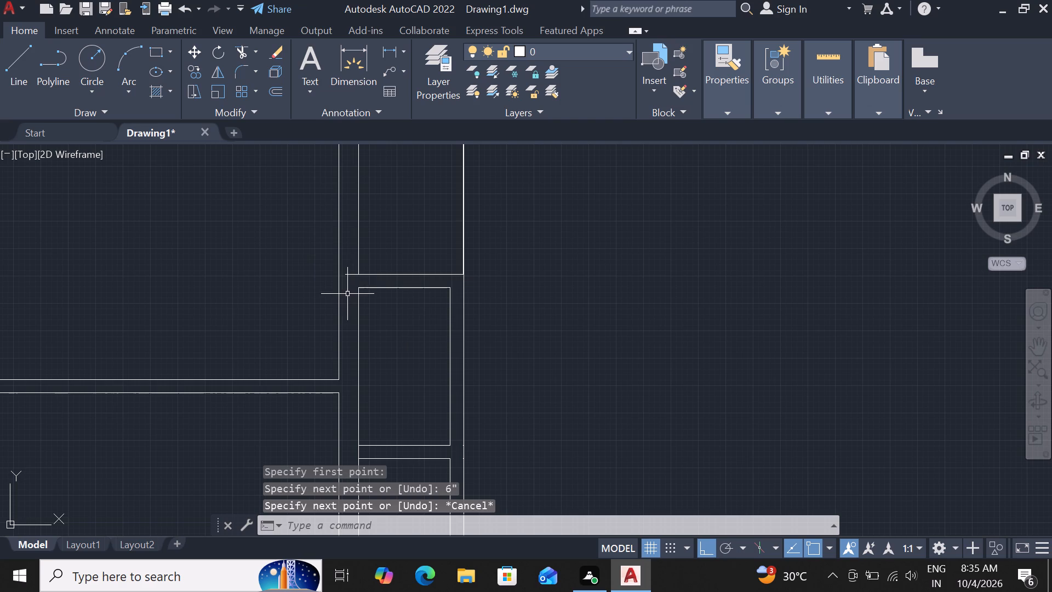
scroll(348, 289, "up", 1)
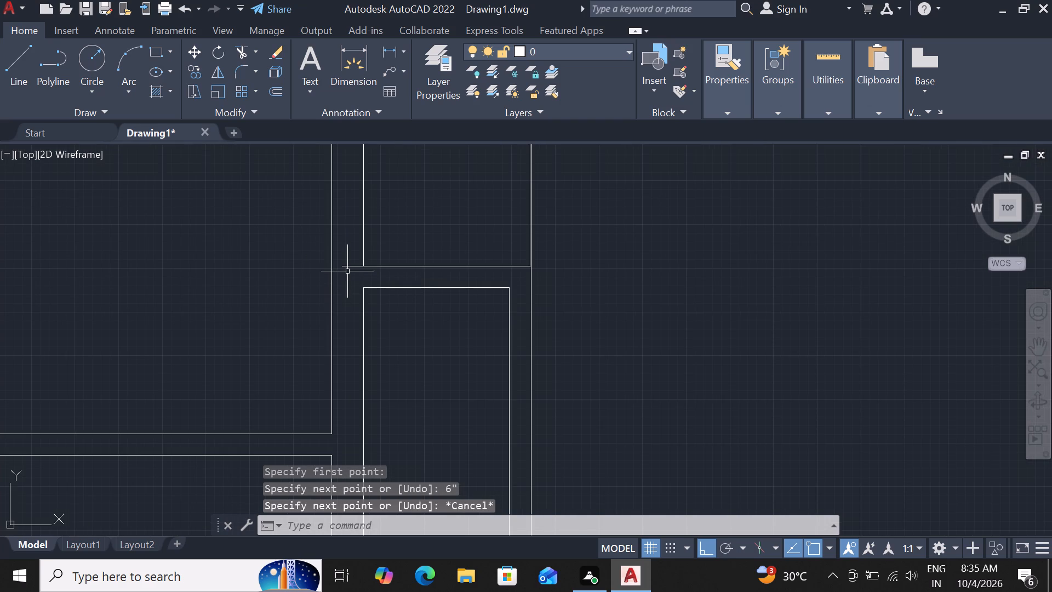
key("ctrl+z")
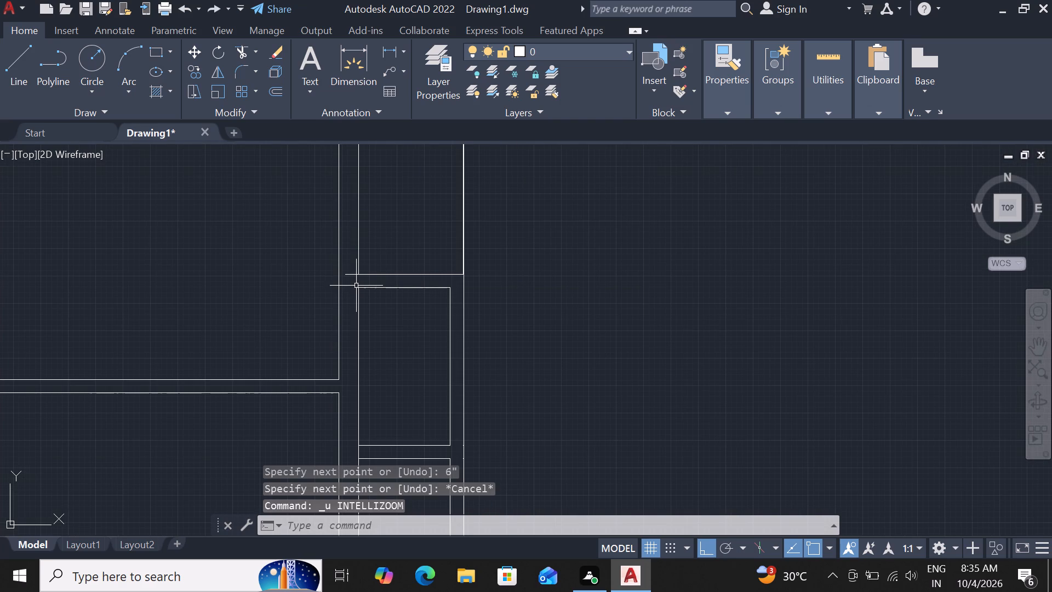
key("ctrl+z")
Draw a 9" line west from the top east room's southwest corner, across the strip's west wall.
scroll(360, 271, "up", 2)
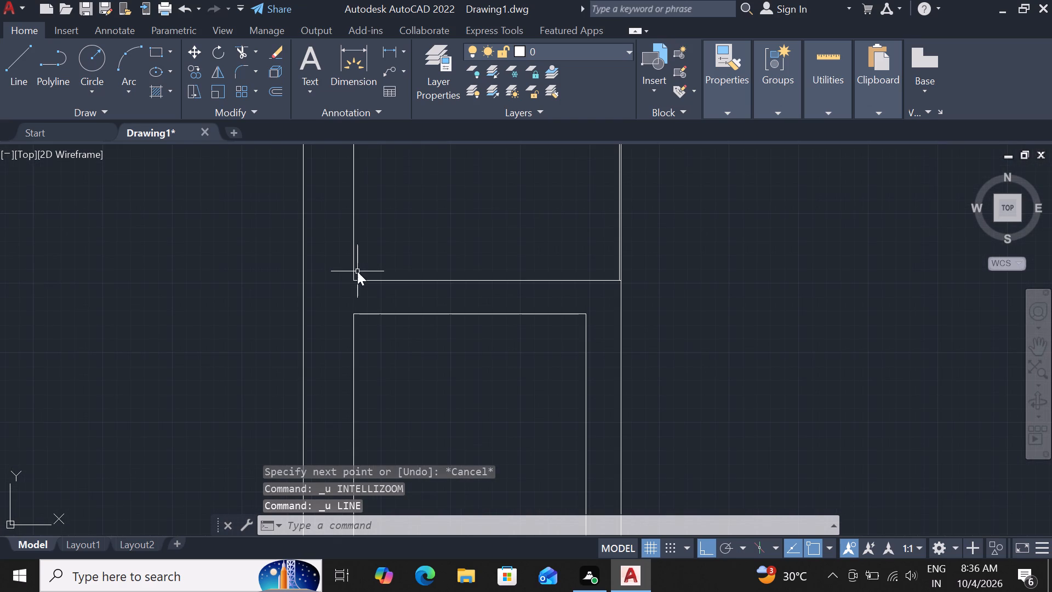
key("l")
key("Return")
left_click(352, 283)
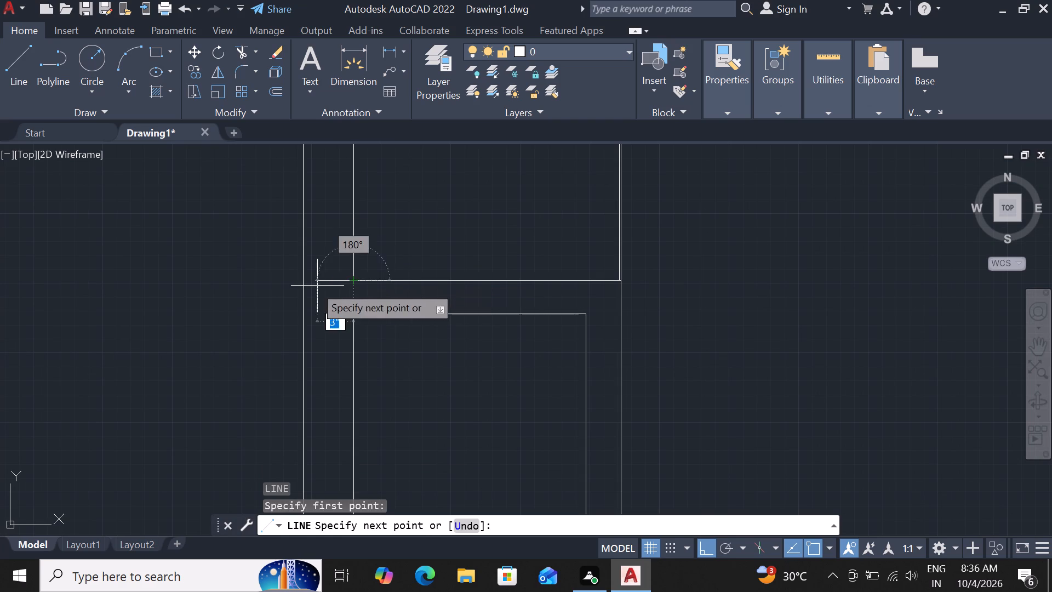
type("9\"")
key("Return")
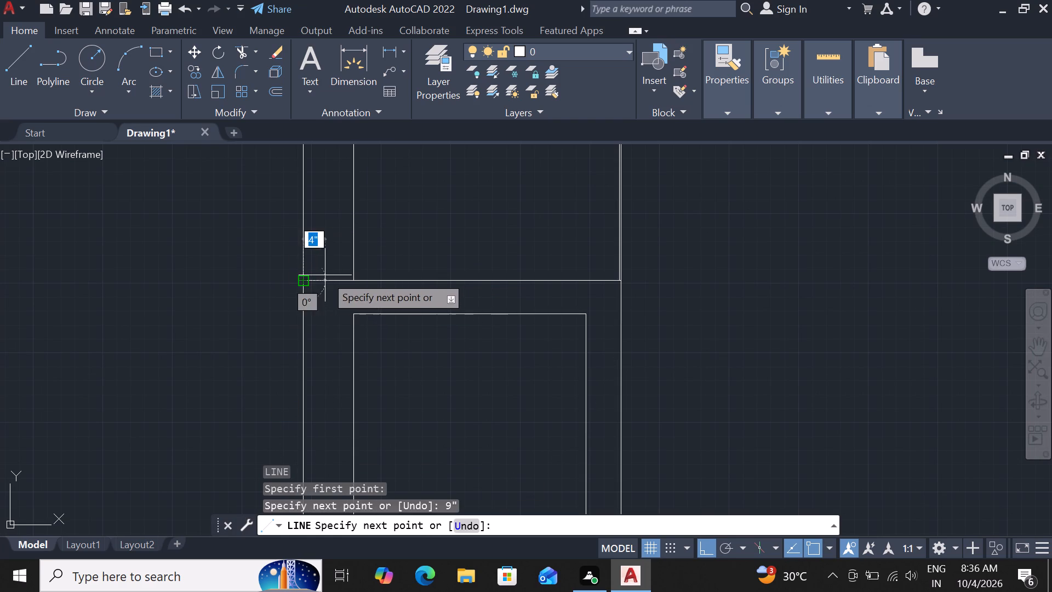
key("Escape")
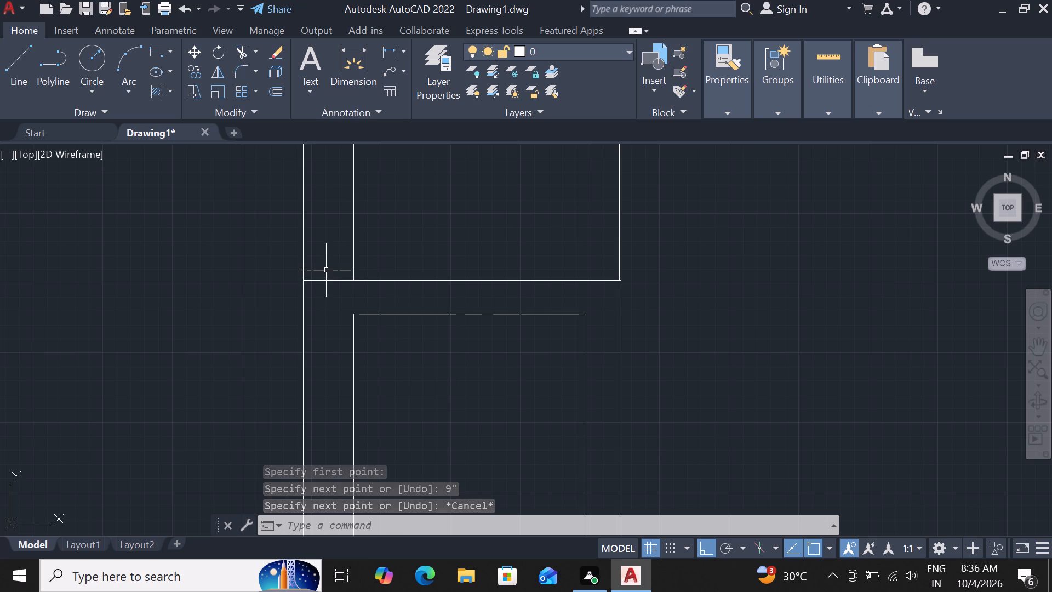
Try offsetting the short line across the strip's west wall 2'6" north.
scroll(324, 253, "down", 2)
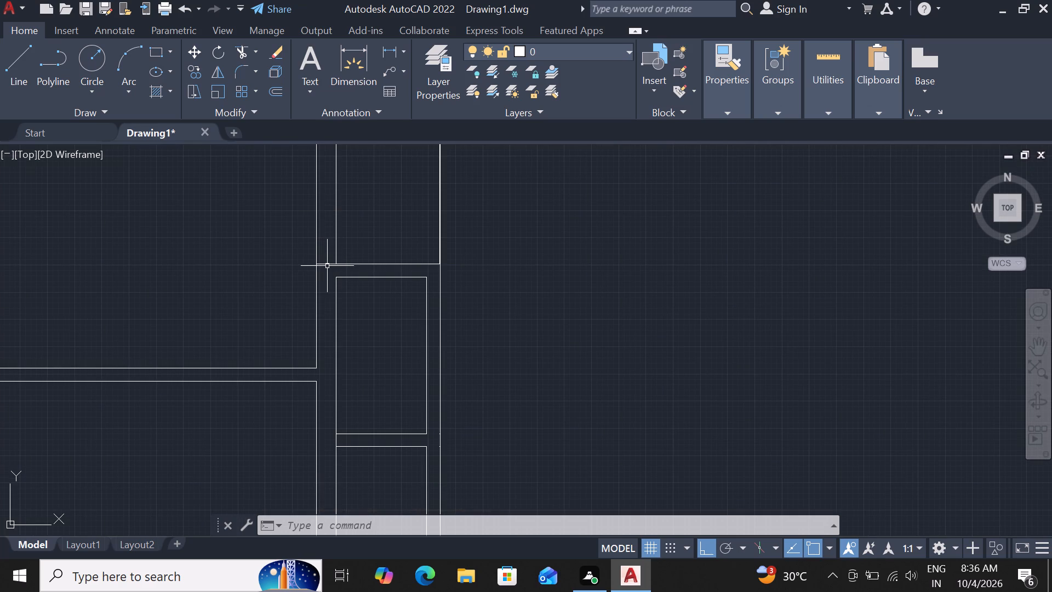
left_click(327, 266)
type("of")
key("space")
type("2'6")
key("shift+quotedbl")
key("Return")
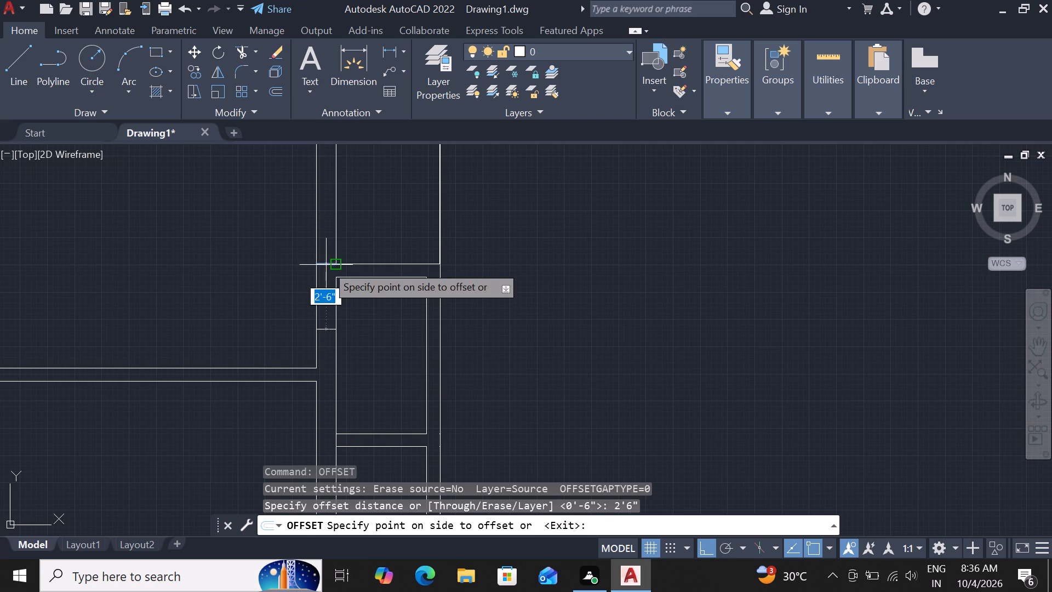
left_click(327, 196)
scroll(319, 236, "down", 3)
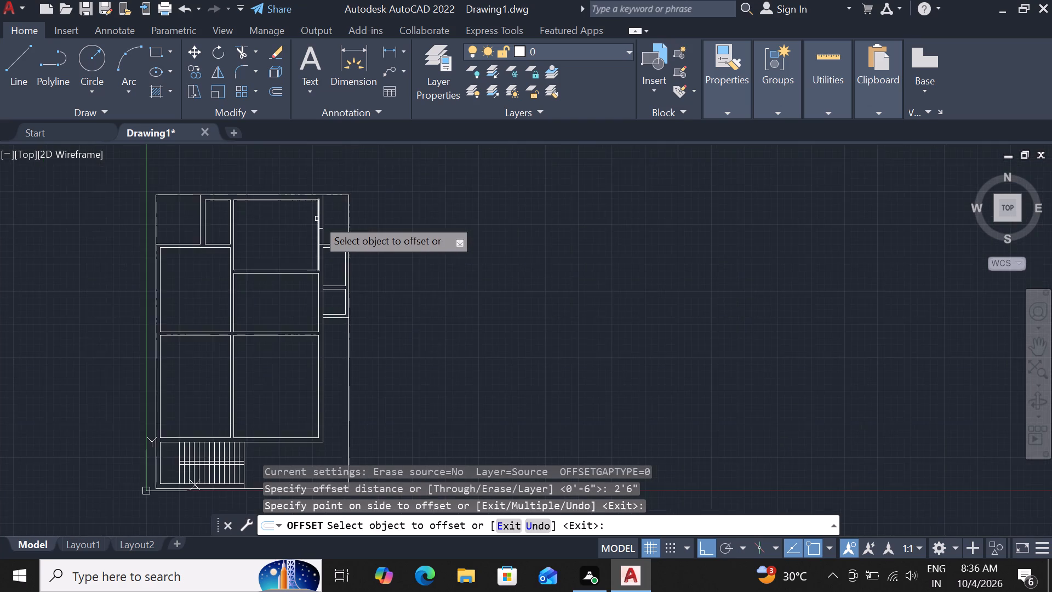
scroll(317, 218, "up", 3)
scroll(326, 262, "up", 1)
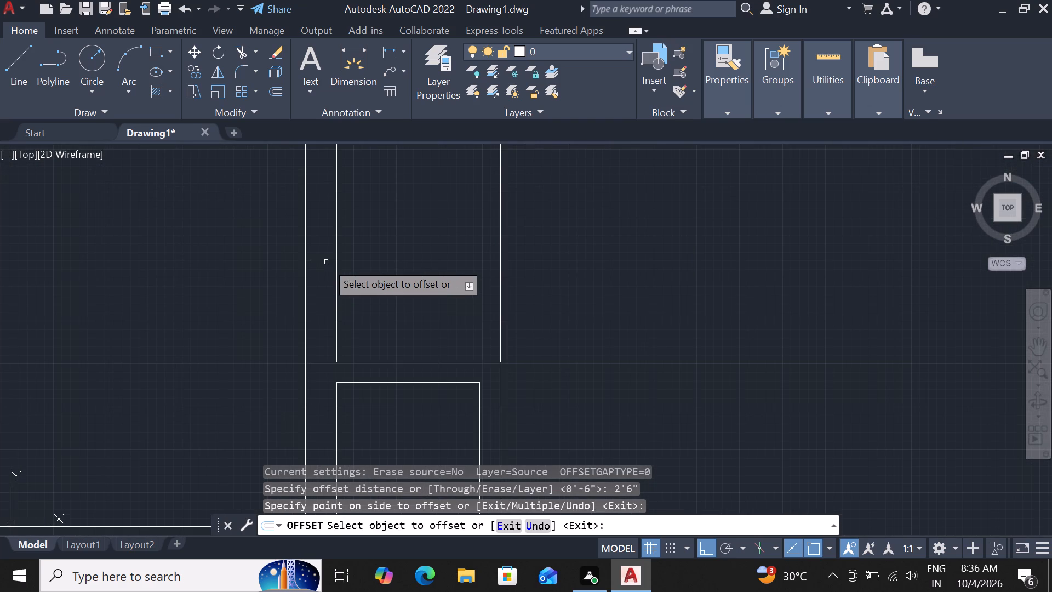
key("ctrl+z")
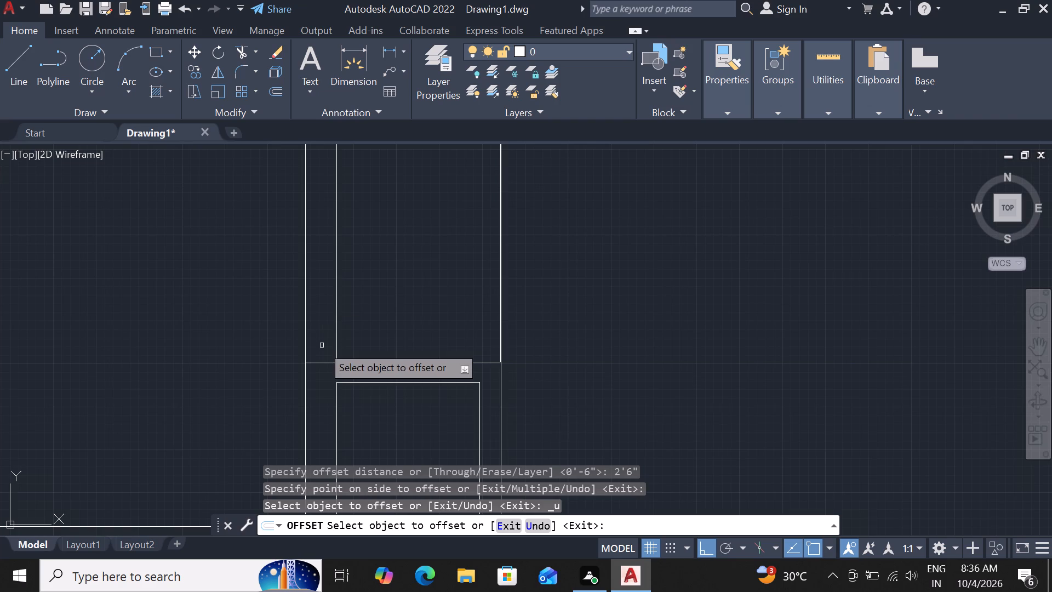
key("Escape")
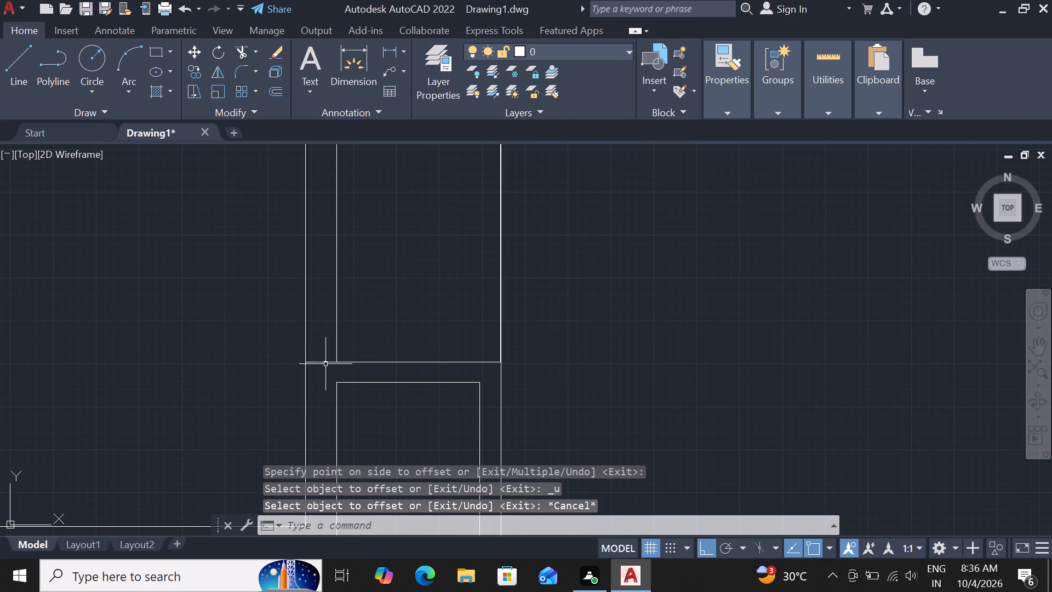
Offset the short line across the strip's west wall 3' north, marking a door opening into the top east room.
left_click(325, 362)
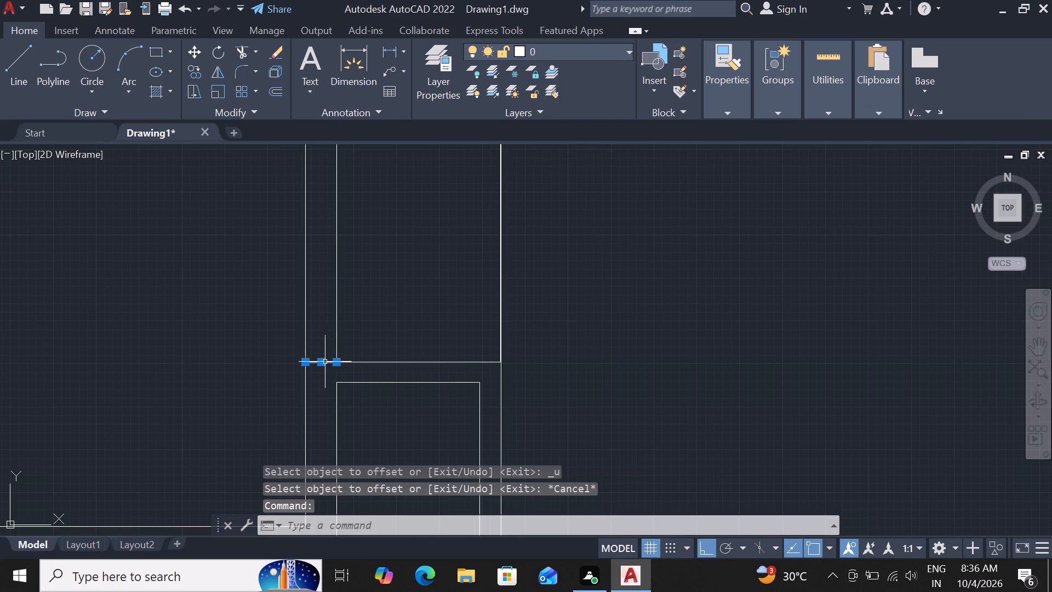
key("o")
type("f 3'")
key("Return")
left_click(298, 269)
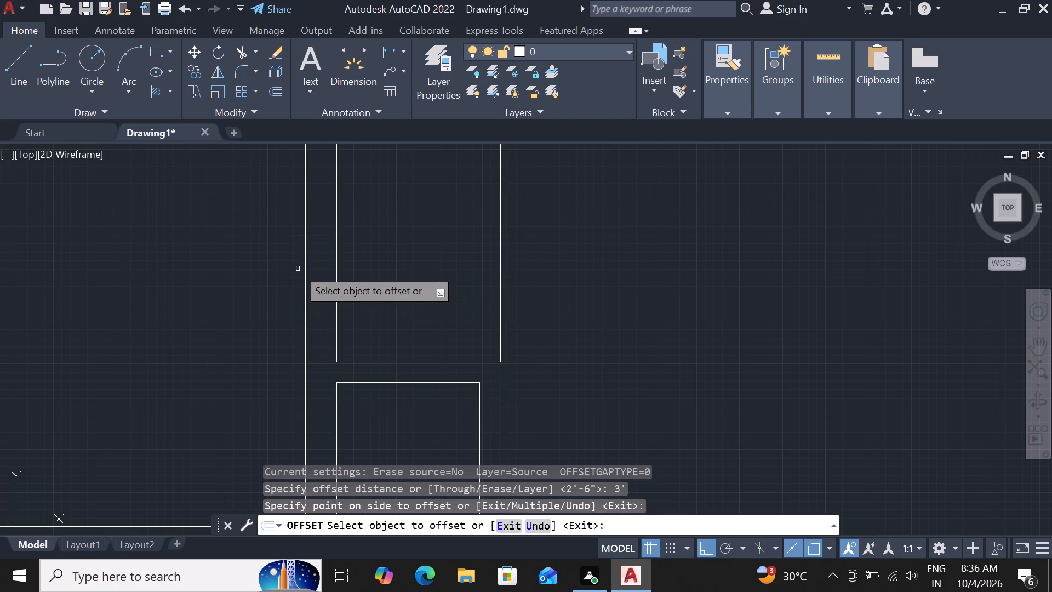
key("Escape")
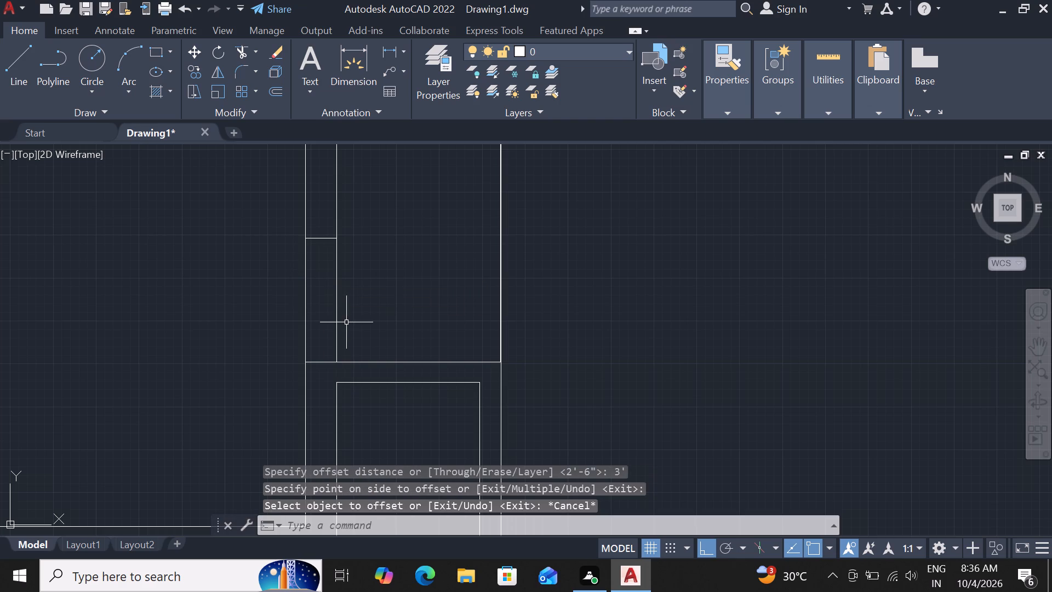
Trim both west wall lines between the two short cross lines to open the top east room's doorway.
type("tr")
key("space")
key("space")
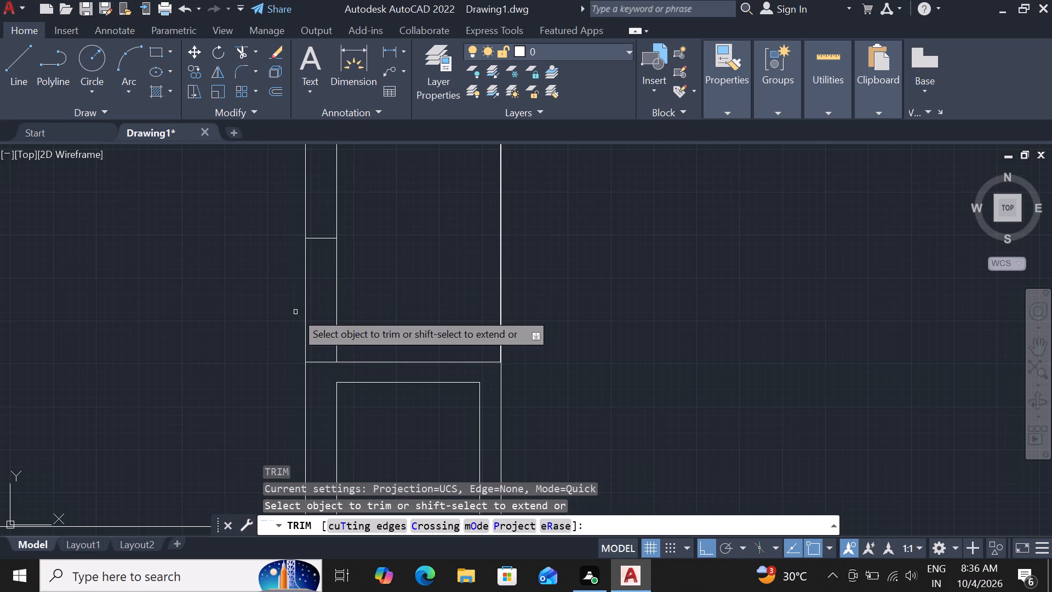
left_click_drag(295, 312, 305, 303)
left_click_drag(338, 299, 322, 299)
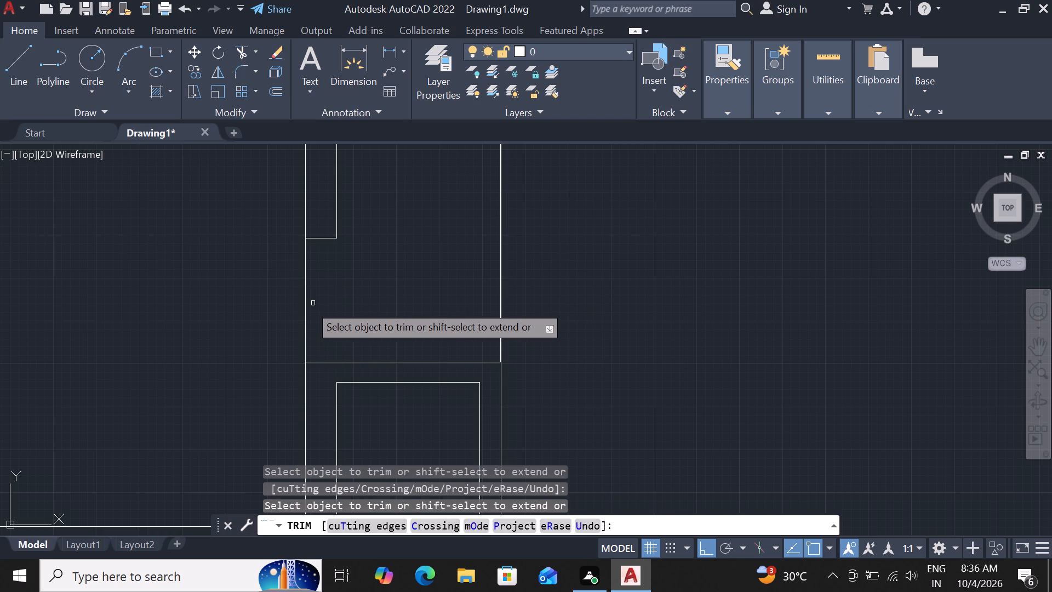
left_click(305, 304)
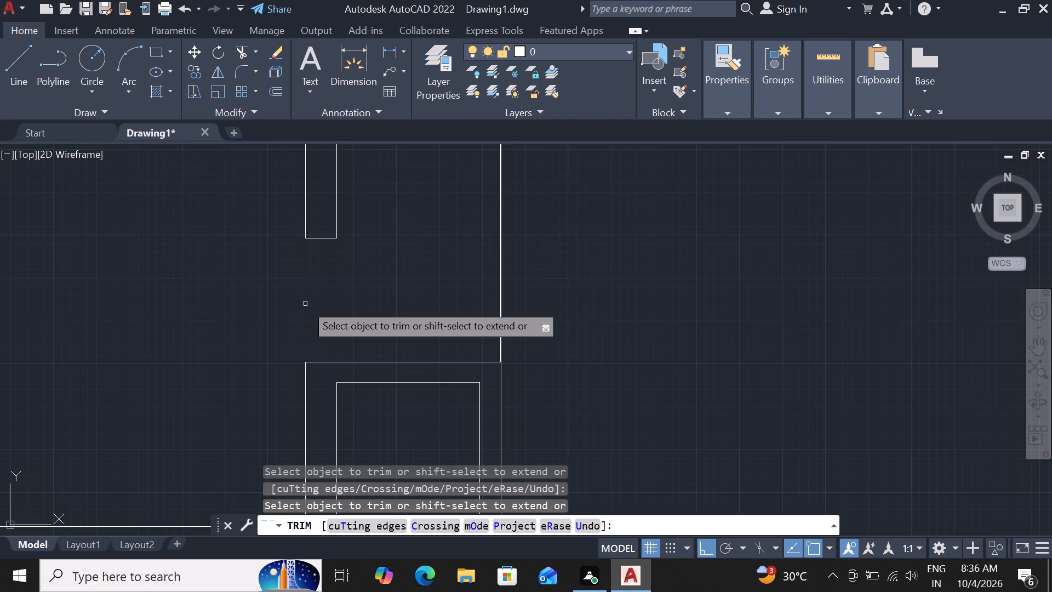
scroll(305, 304, "down", 3)
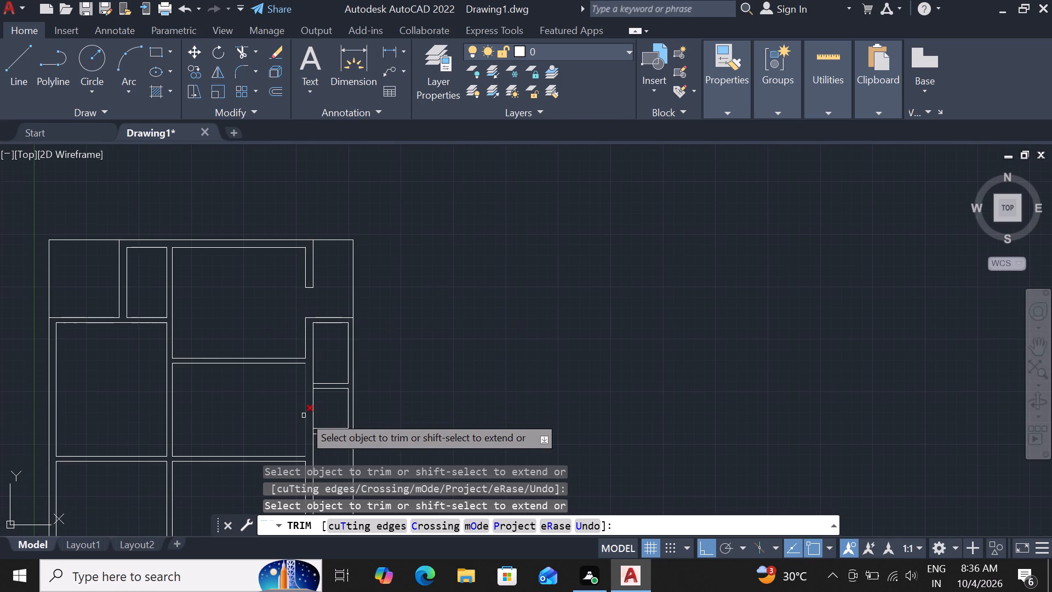
scroll(290, 407, "up", 1)
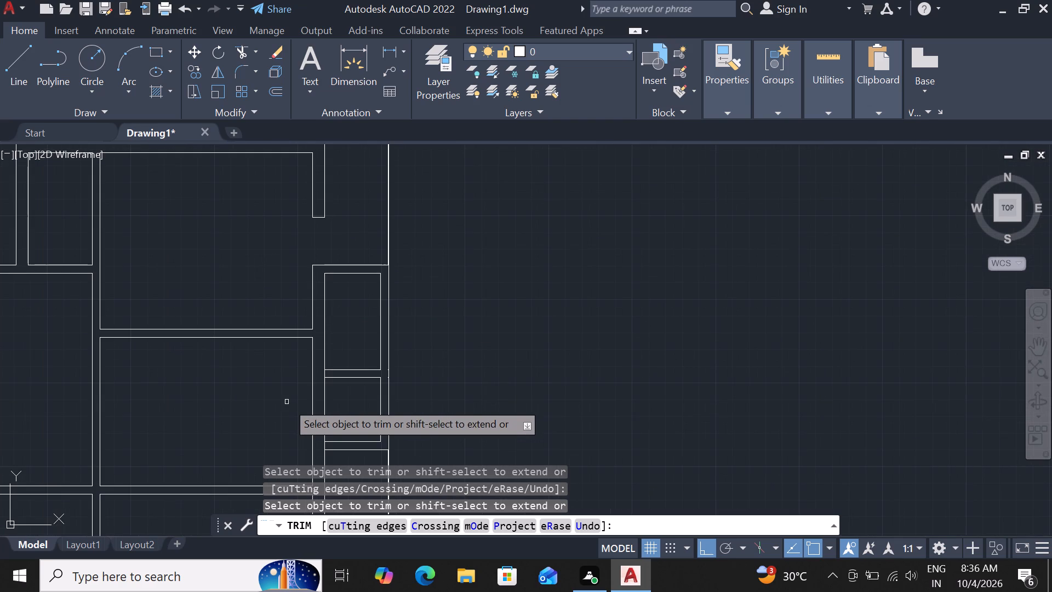
key("Escape")
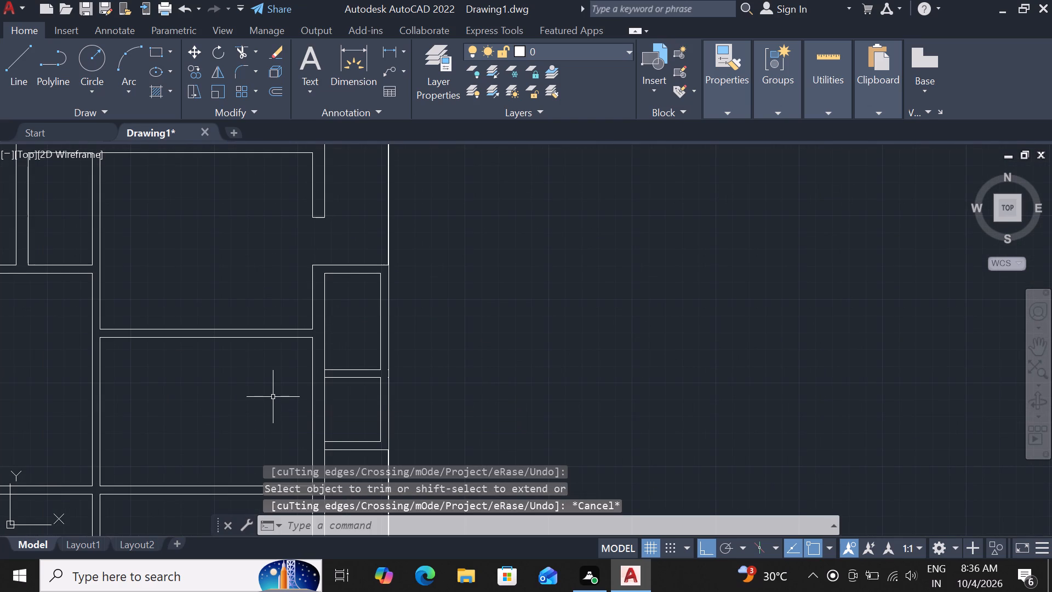
Extend both lines of the divider between the two small east rooms west to the far line of the strip's west wall.
scroll(317, 376, "up", 4)
key("t")
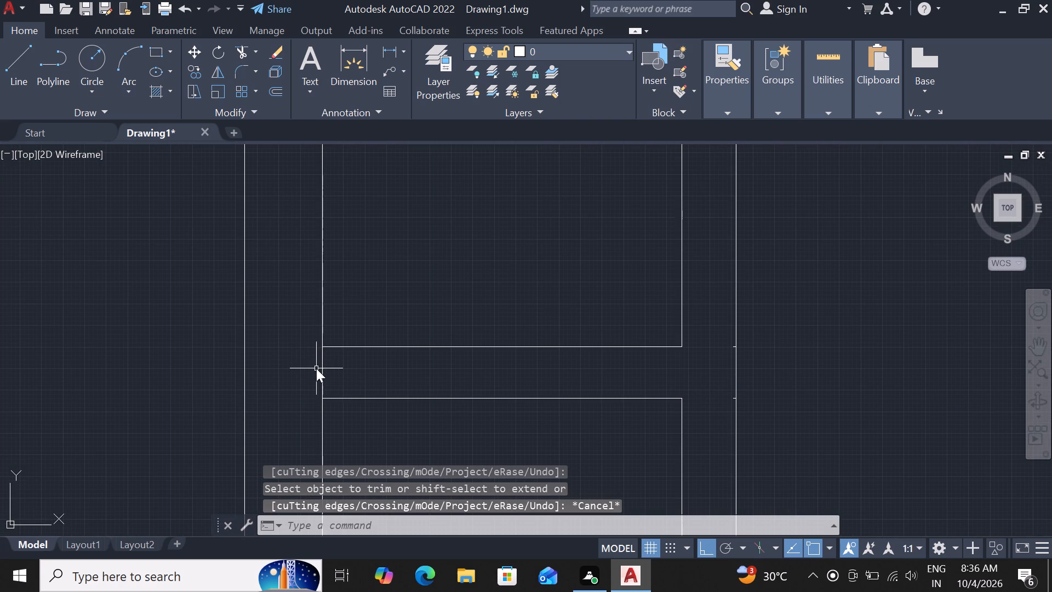
key("Escape")
type("ex")
key("space")
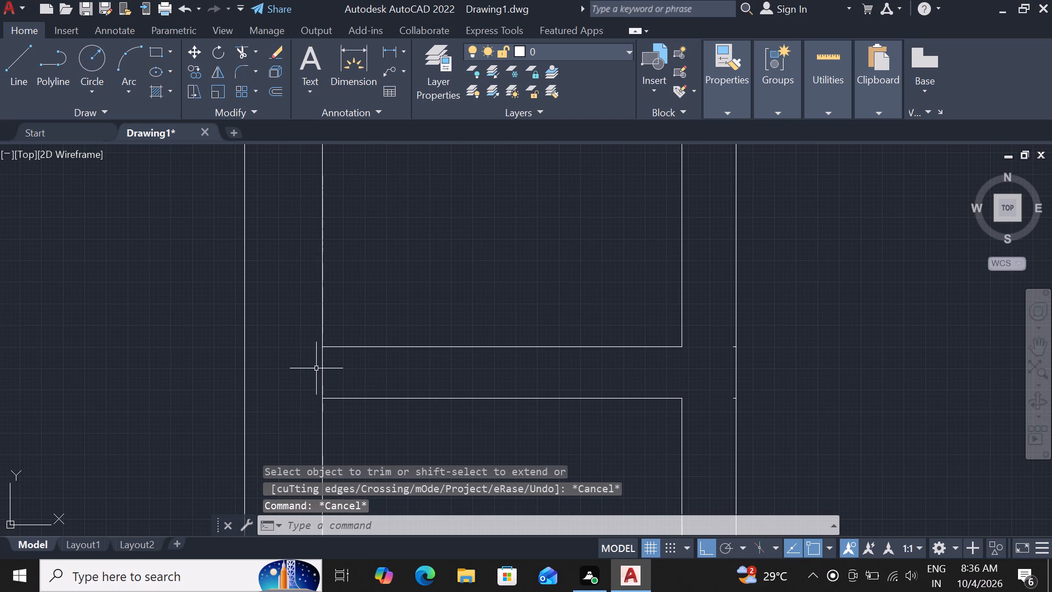
key("space")
left_click(347, 348)
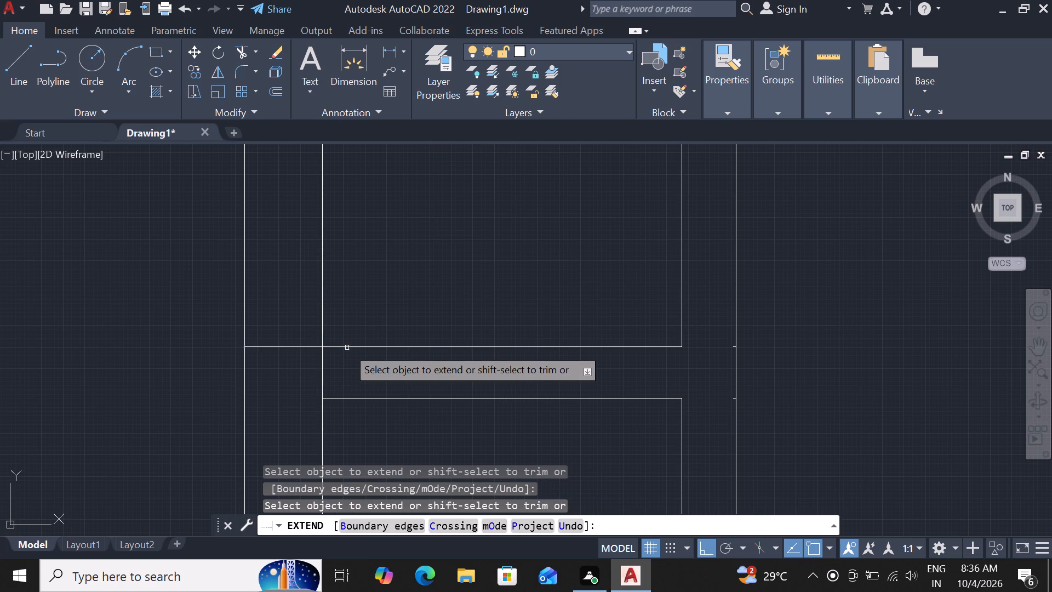
left_click(335, 396)
key("Escape")
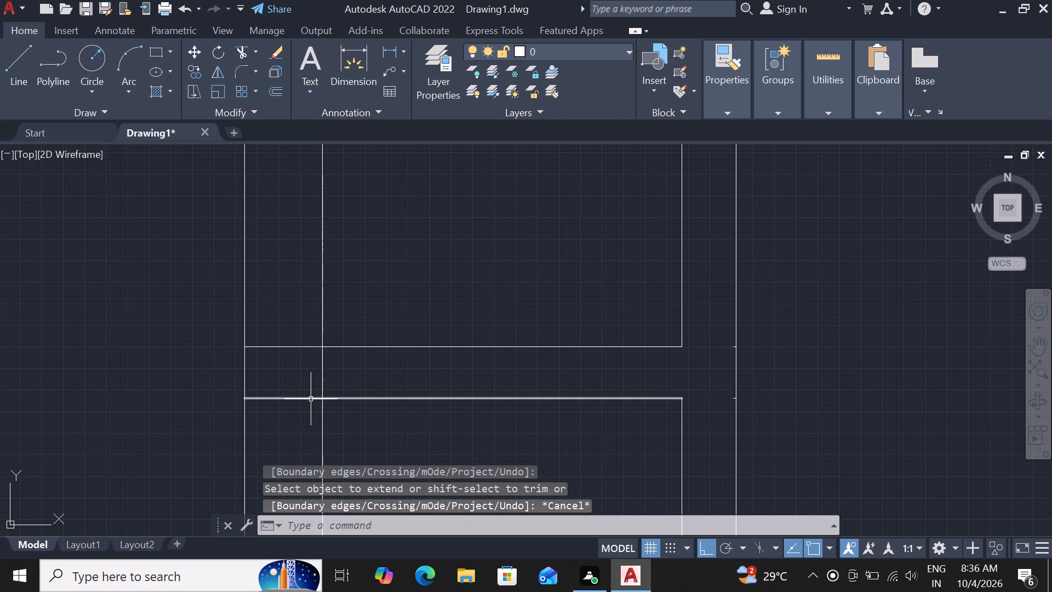
Trim the strip's inner west wall line between the two lines of the divider separating the small east rooms.
type("tr")
key("space")
key("space")
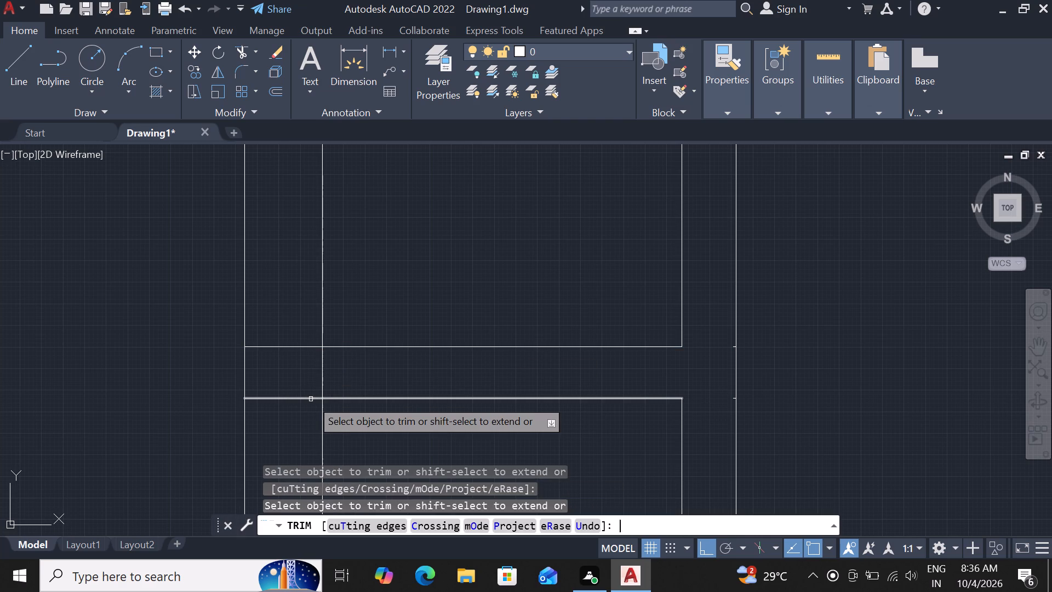
left_click(319, 379)
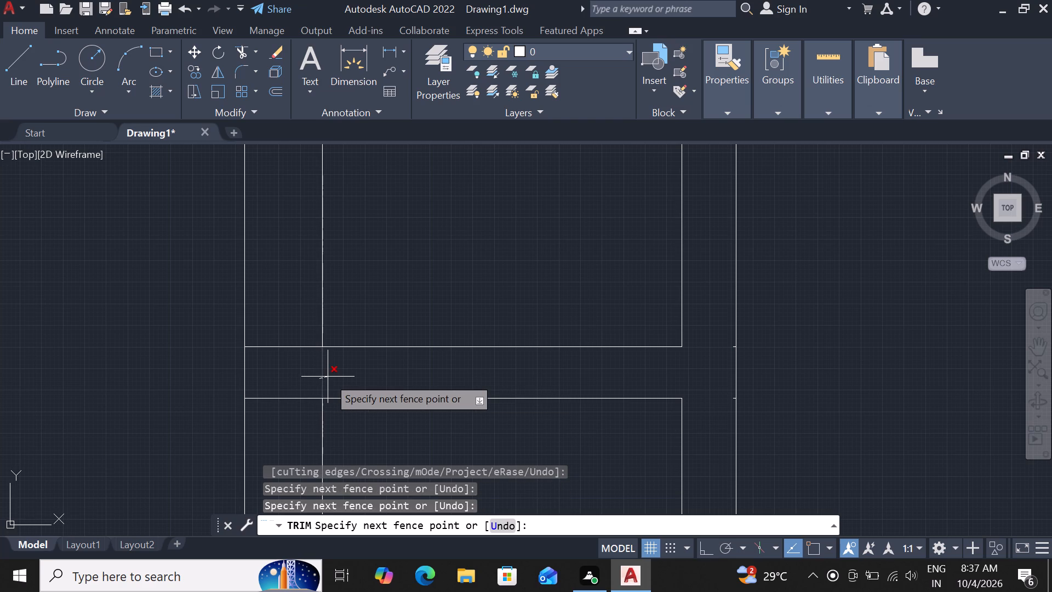
left_click(328, 377)
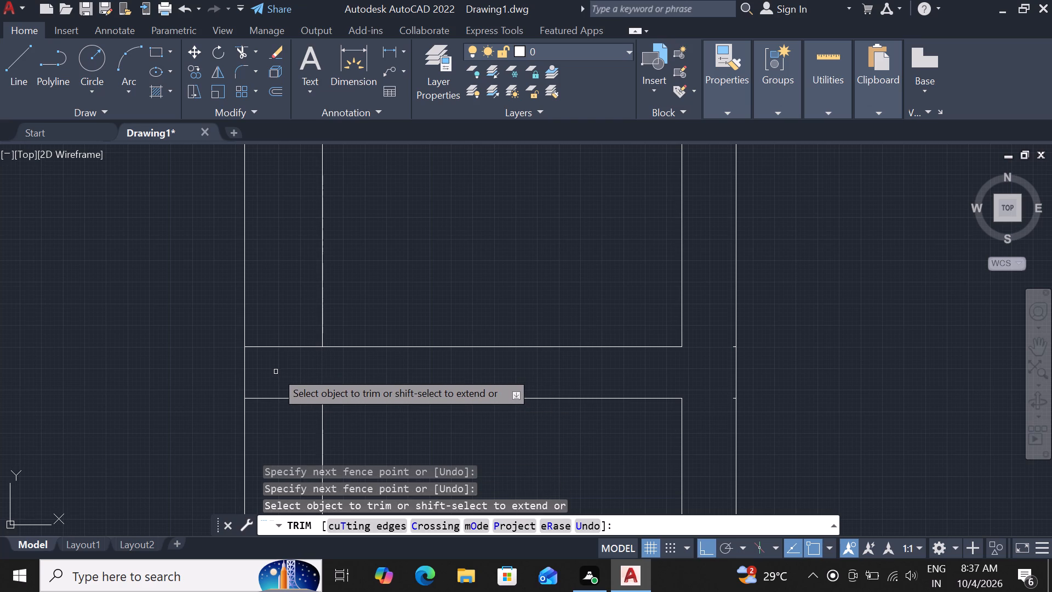
scroll(276, 371, "down", 1)
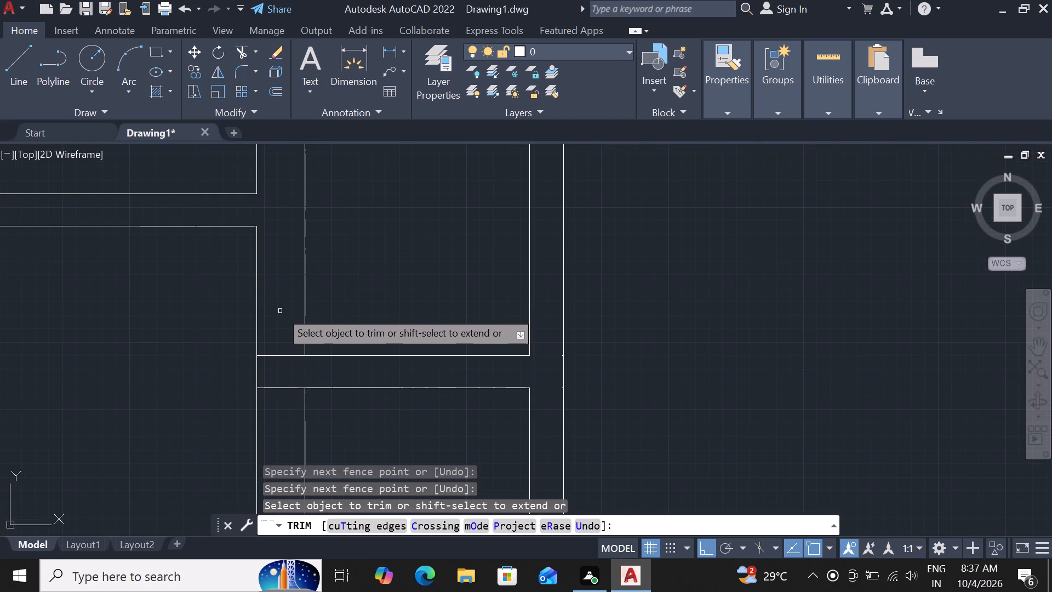
Extend the south line of the wall between the two middle rooms east to the inner line of the strip's west wall.
key("Escape")
type("ex")
key("space")
key("space")
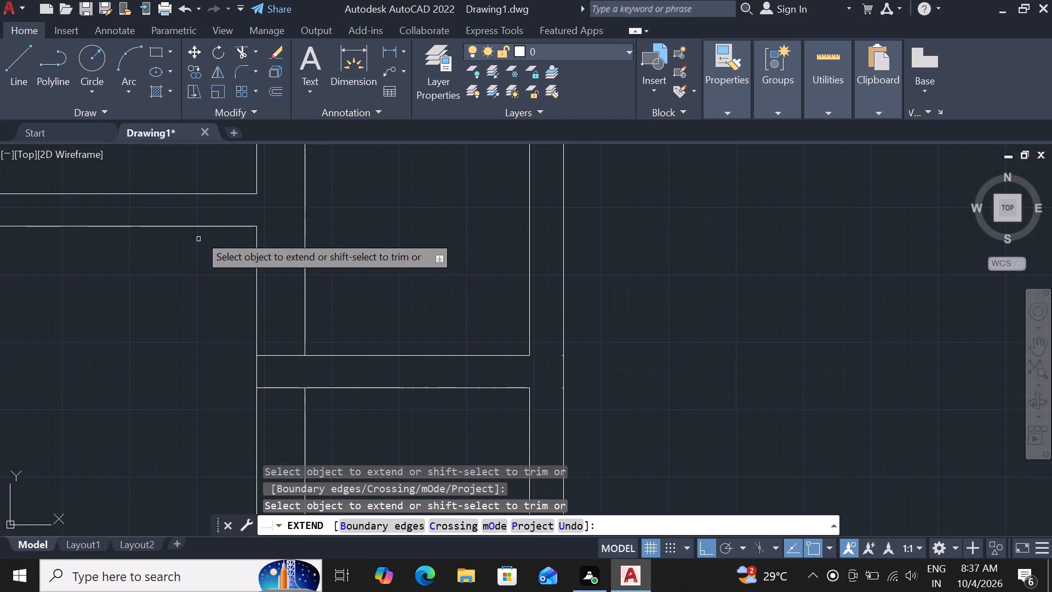
left_click(243, 225)
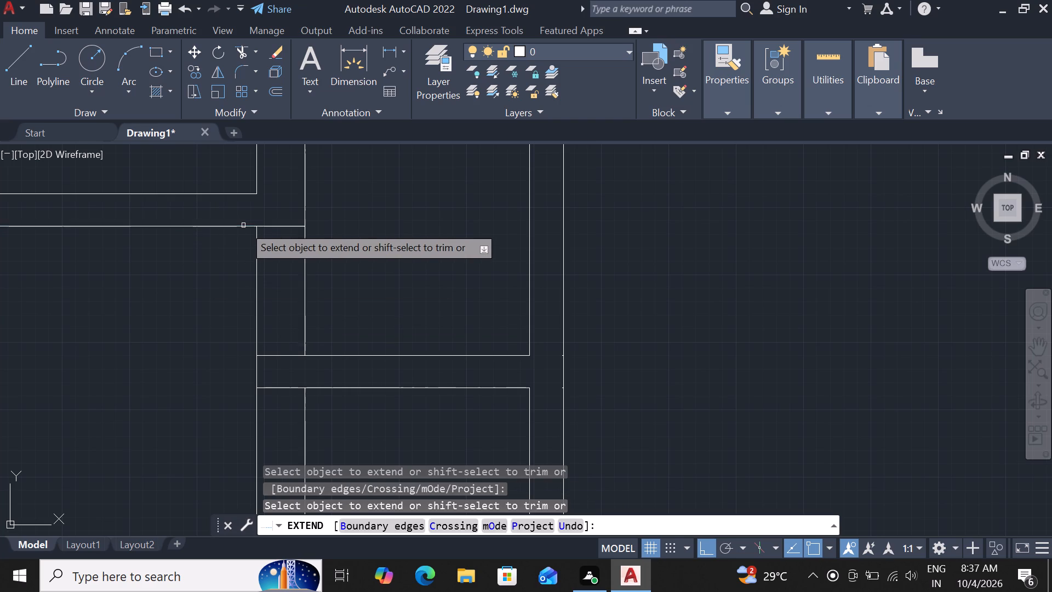
key("Escape")
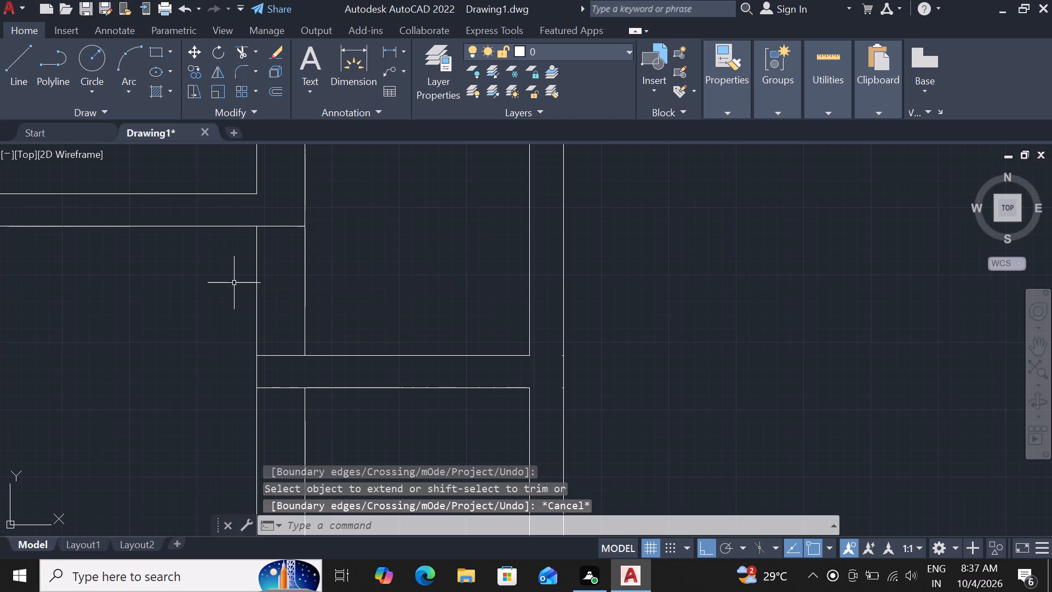
Trim both strip west wall lines between the extended line and the small rooms' divider, opening the upper small room.
type("tr")
key("space")
key("space")
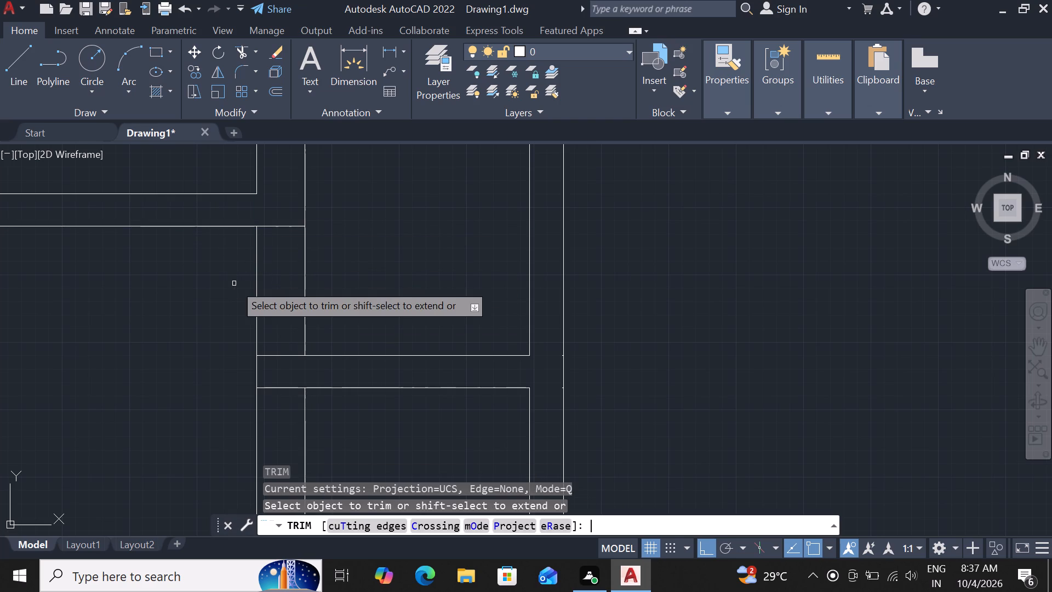
left_click_drag(234, 283, 243, 284)
left_click(303, 298)
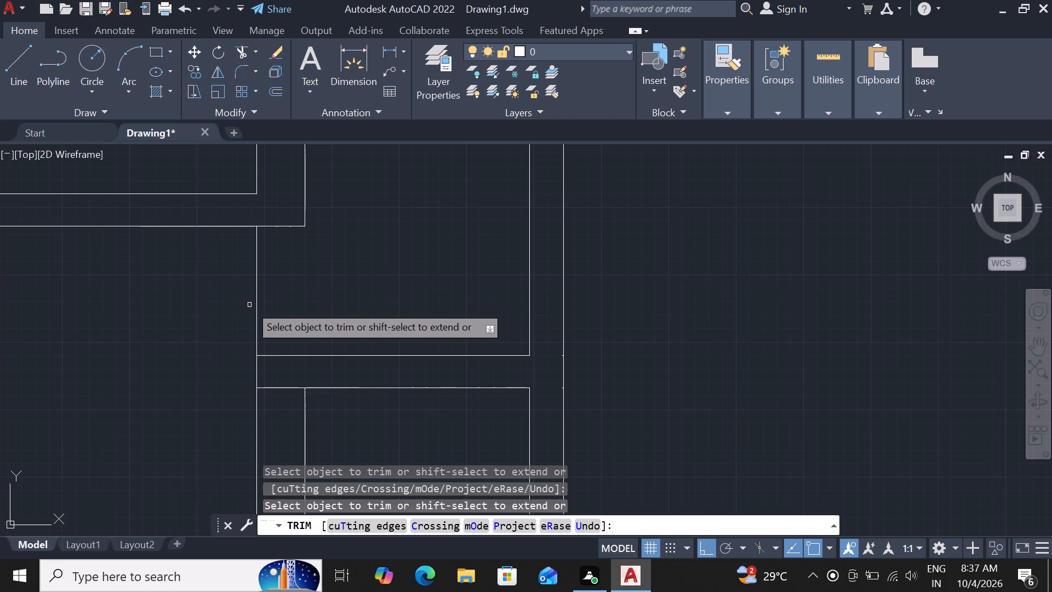
left_click(256, 302)
scroll(292, 296, "down", 2)
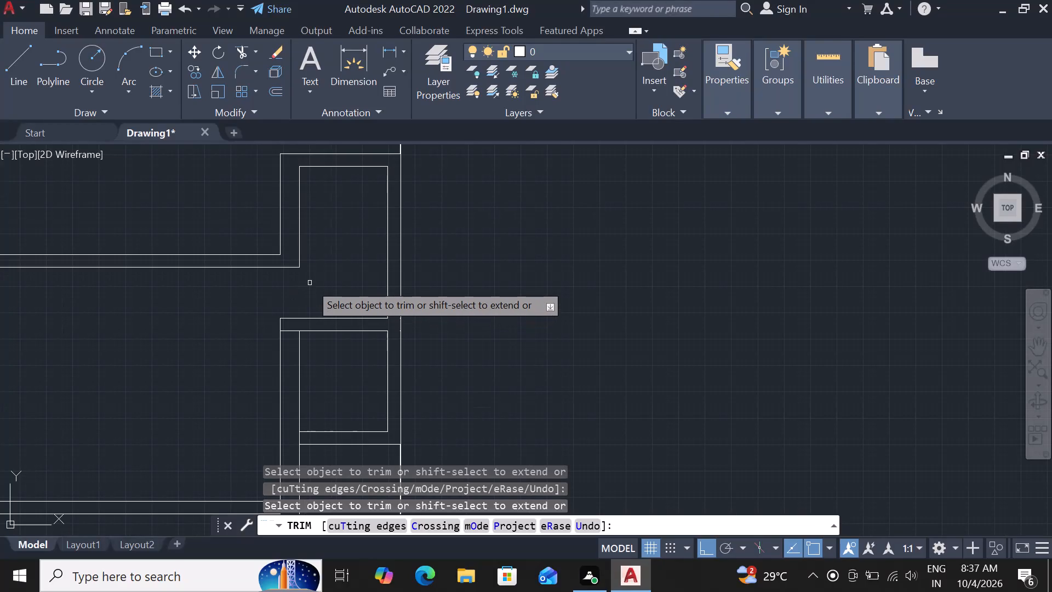
scroll(310, 283, "down", 1)
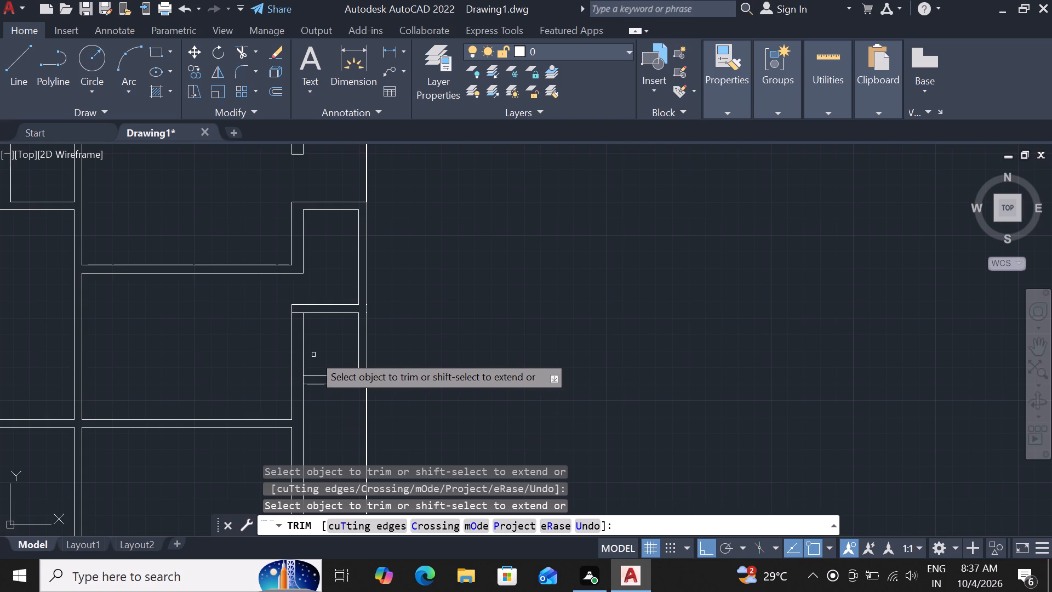
scroll(316, 371, "up", 1)
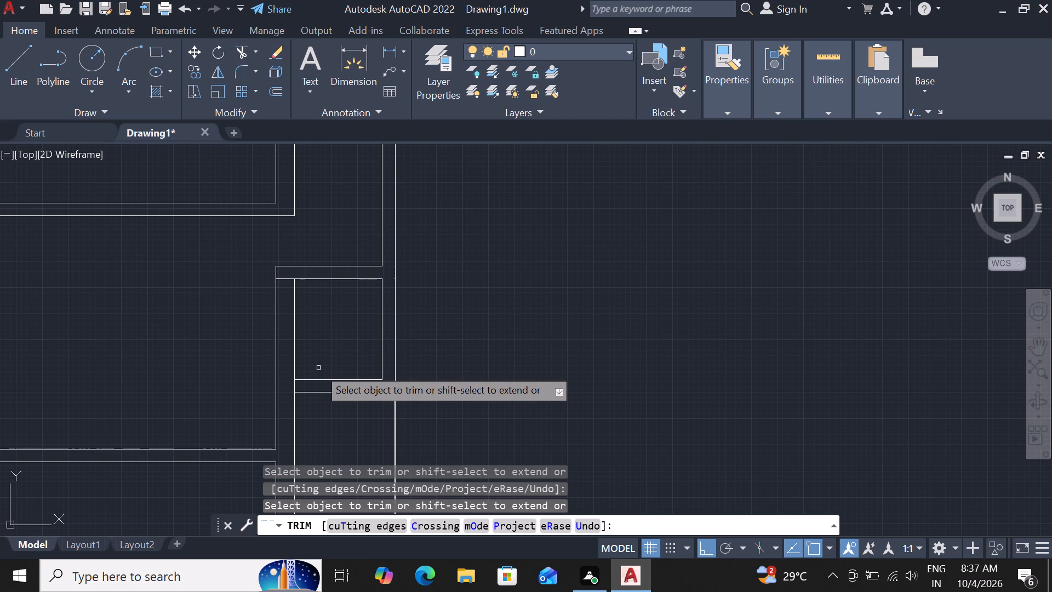
key("Escape")
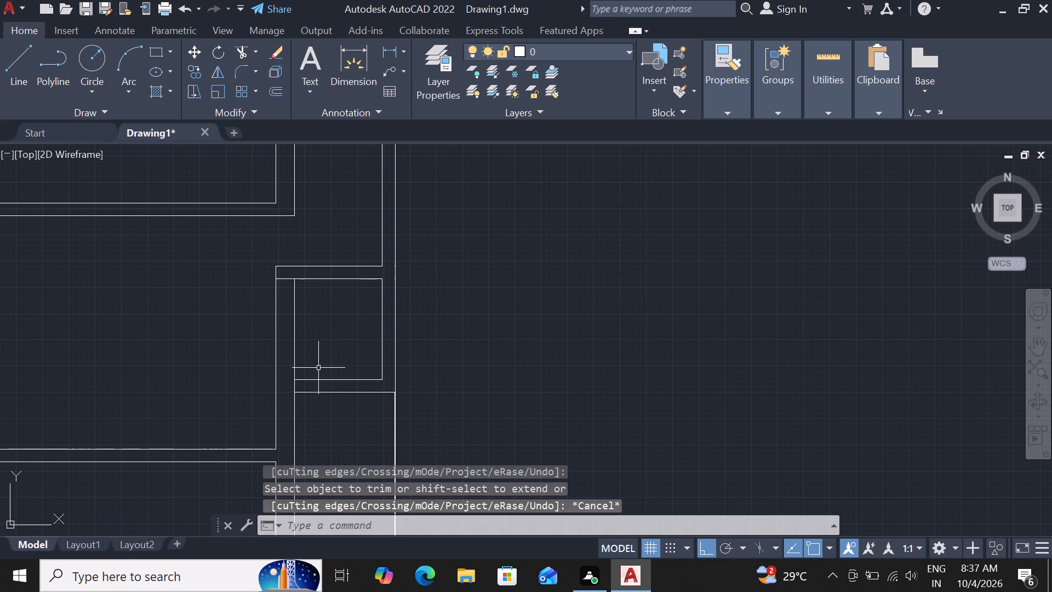
Offset the outer west wall line beside the lower small east room 3" east.
left_click(275, 377)
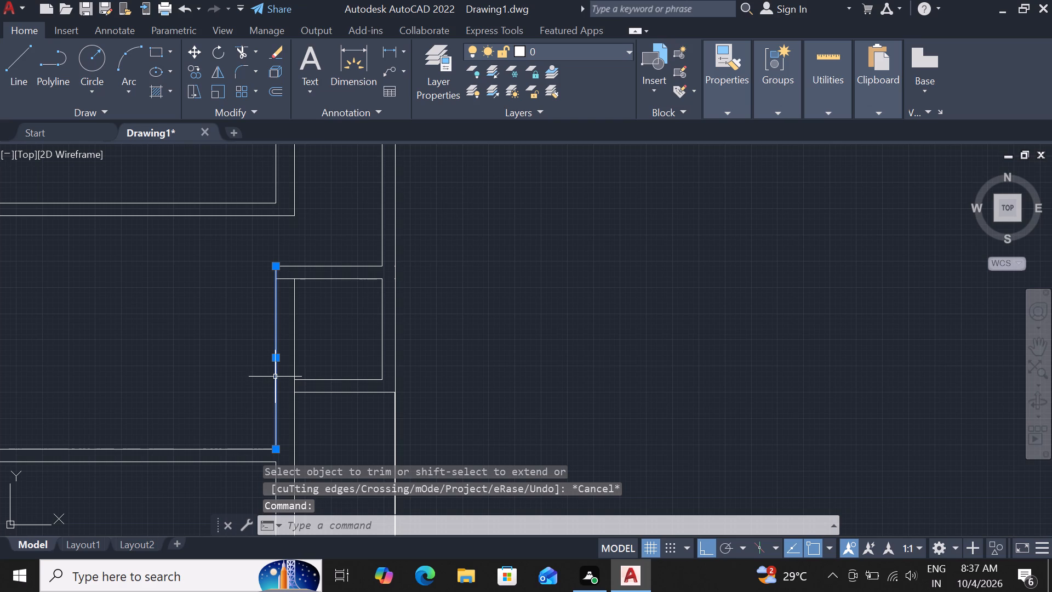
key("o")
key("f")
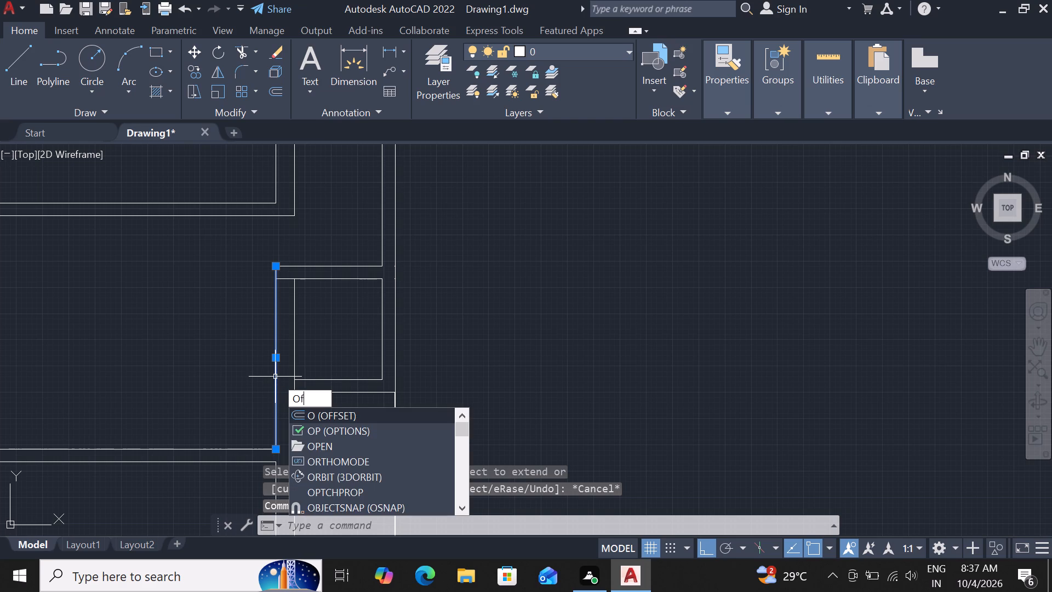
key("space")
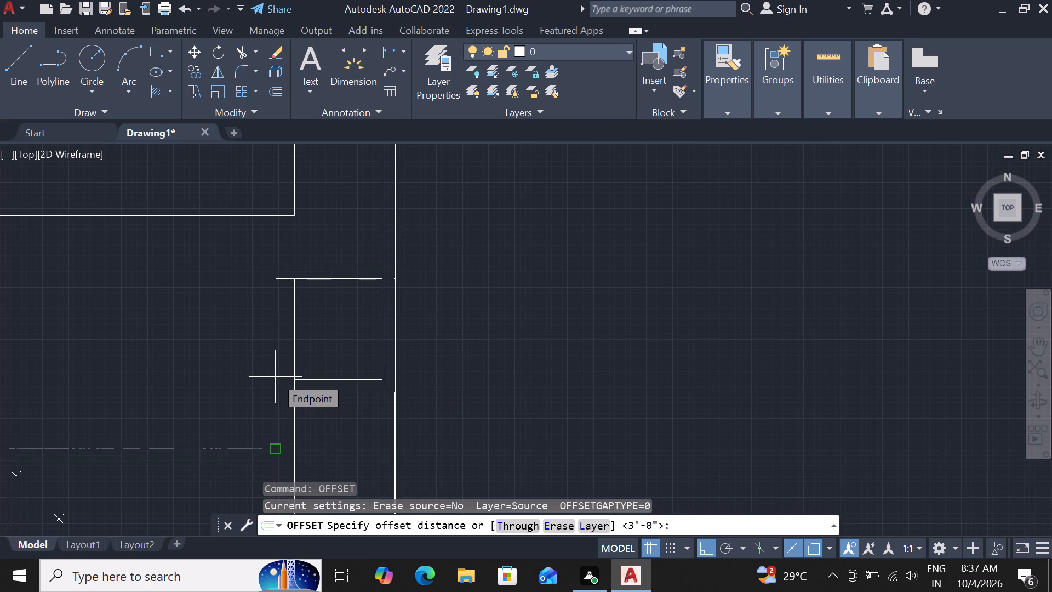
key("3")
key("shift+quotedbl")
key("Return")
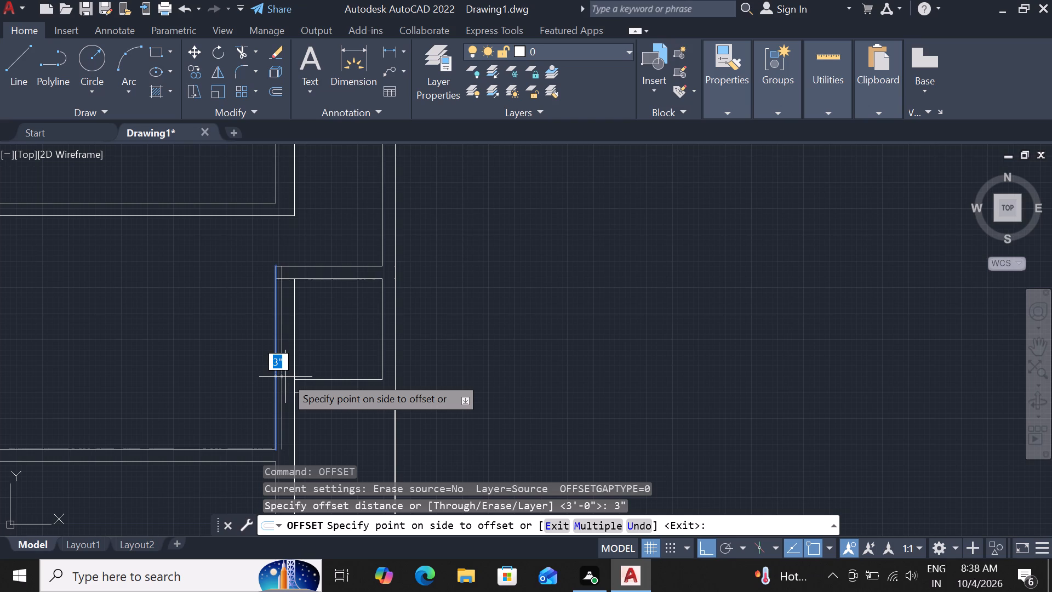
left_click(285, 377)
Extend the lower small room's south wall line west to the outer line of the strip's west wall.
type("ex")
key("space")
key("space")
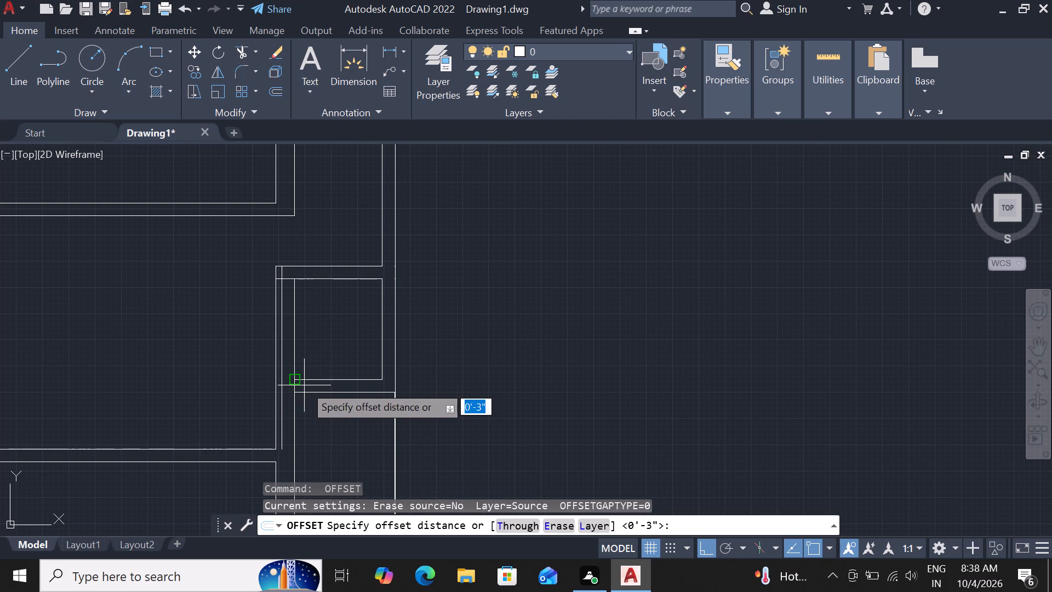
key("Escape")
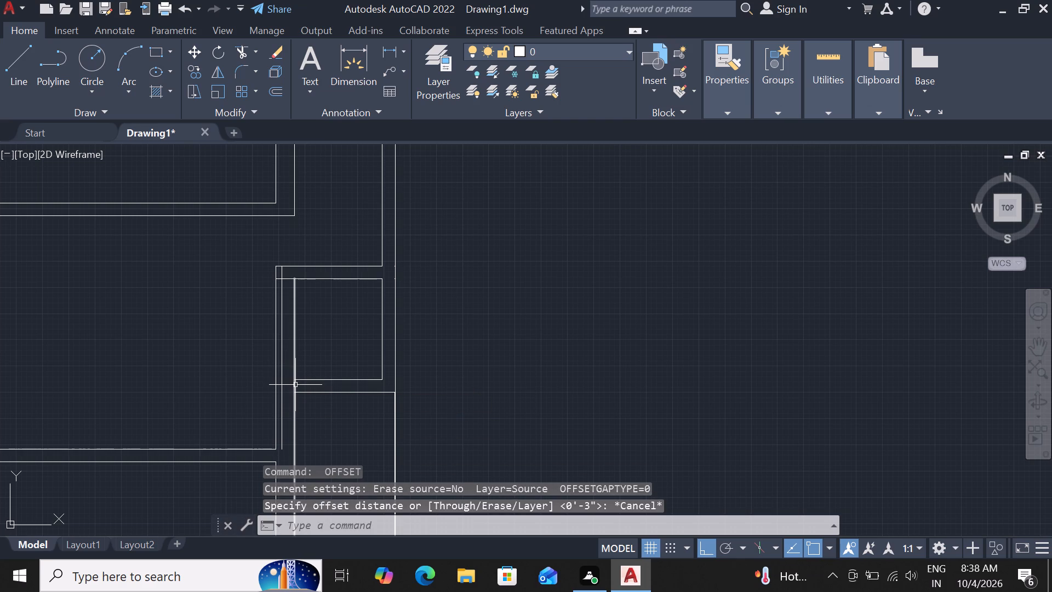
key("Escape")
type("ex")
key("space")
key("space")
left_click(300, 382)
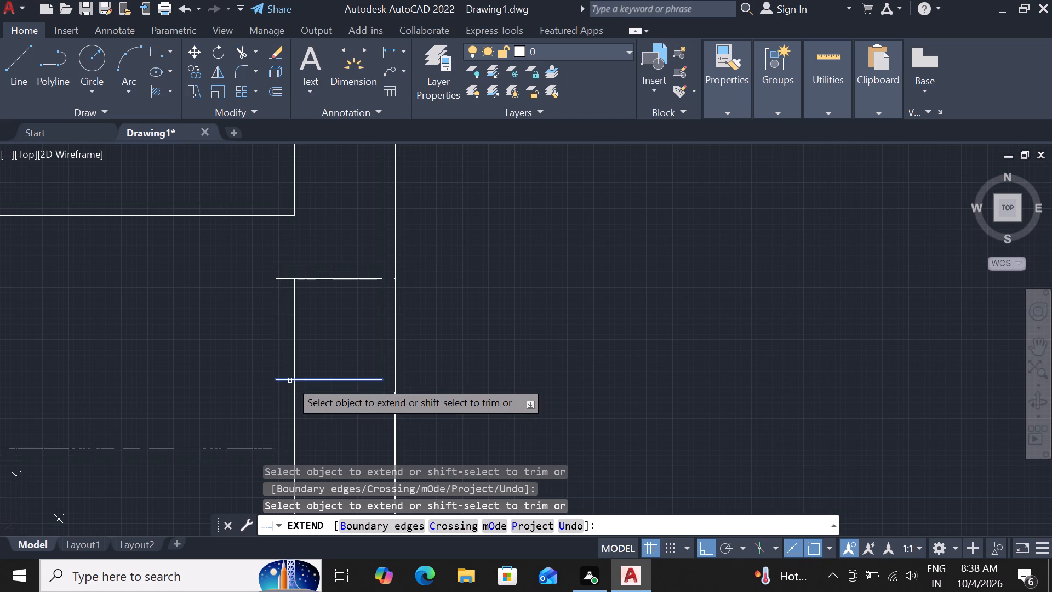
left_click(290, 380)
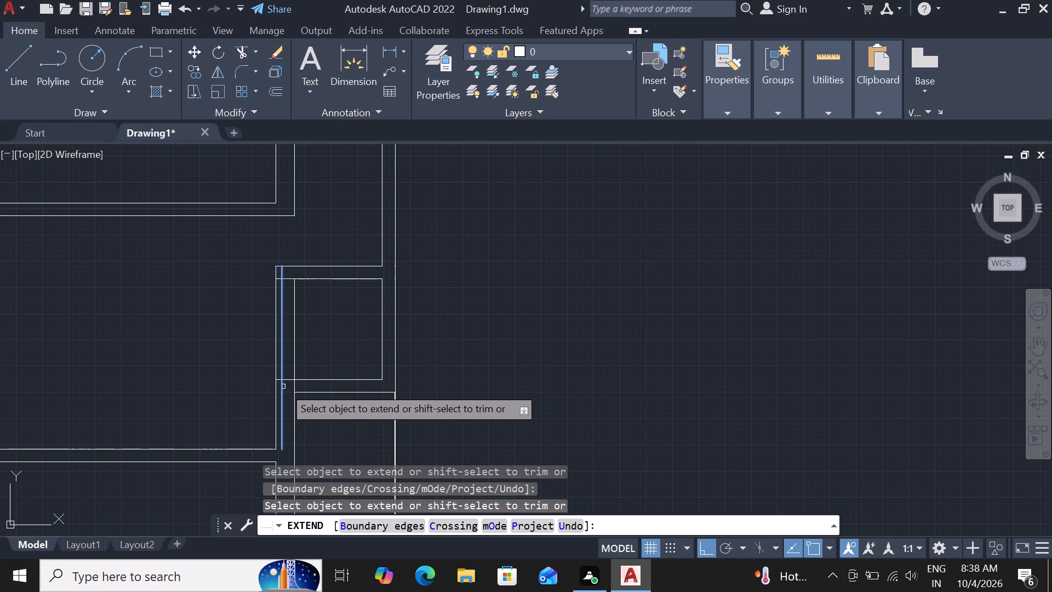
key("Escape")
Trim the 3" offset line south of the extended line and the original outer west wall line alongside the lower small room.
type("tr")
key("space")
key("space")
left_click(282, 408)
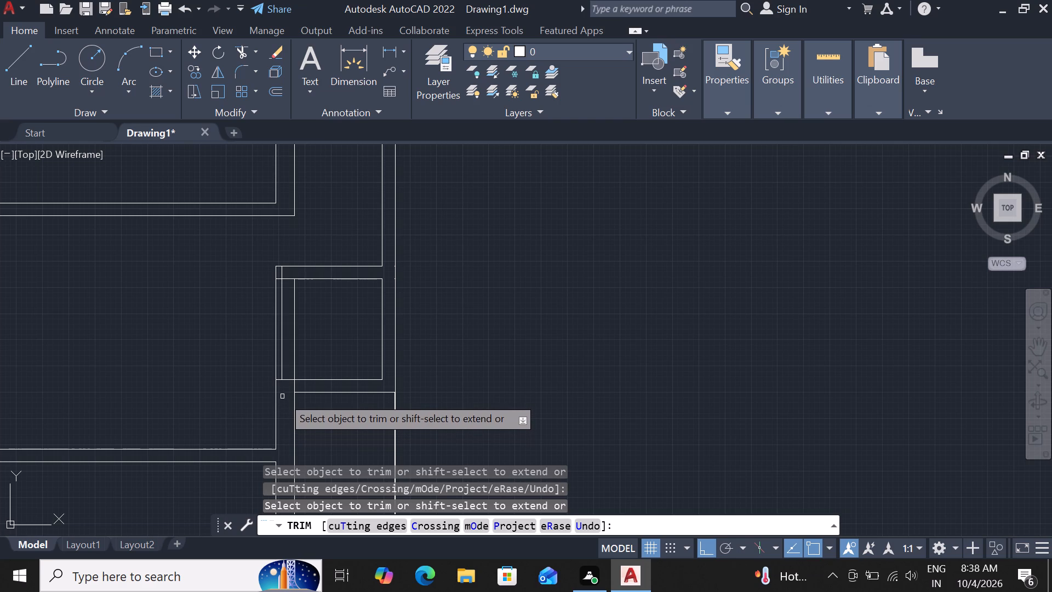
left_click(273, 365)
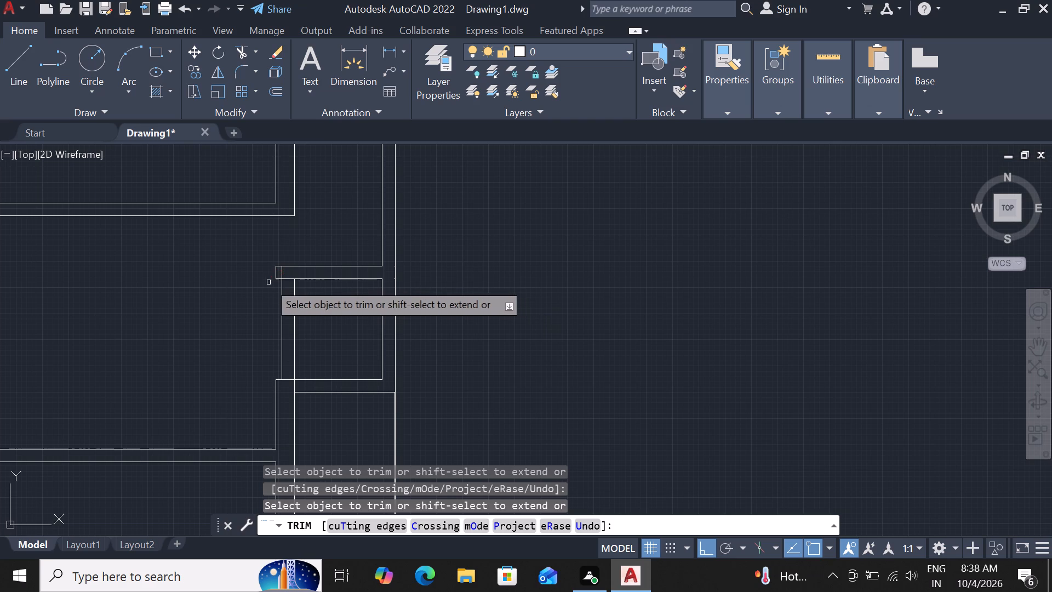
Trim the leftover outer wall piece and both divider line ends projecting west of the new outer wall line.
scroll(272, 278, "up", 2)
left_click(277, 271)
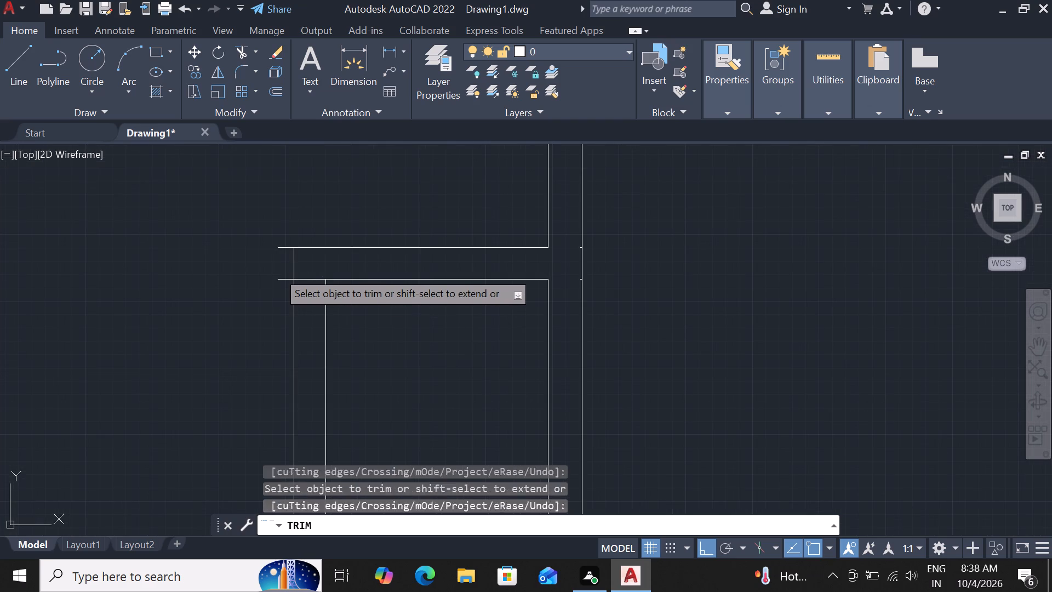
left_click(282, 278)
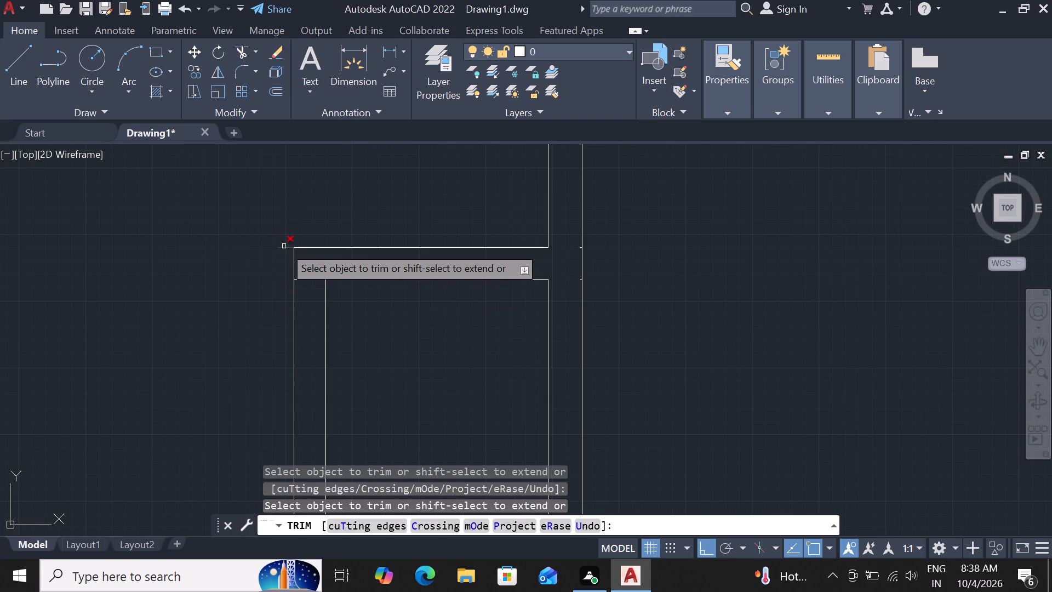
left_click(284, 246)
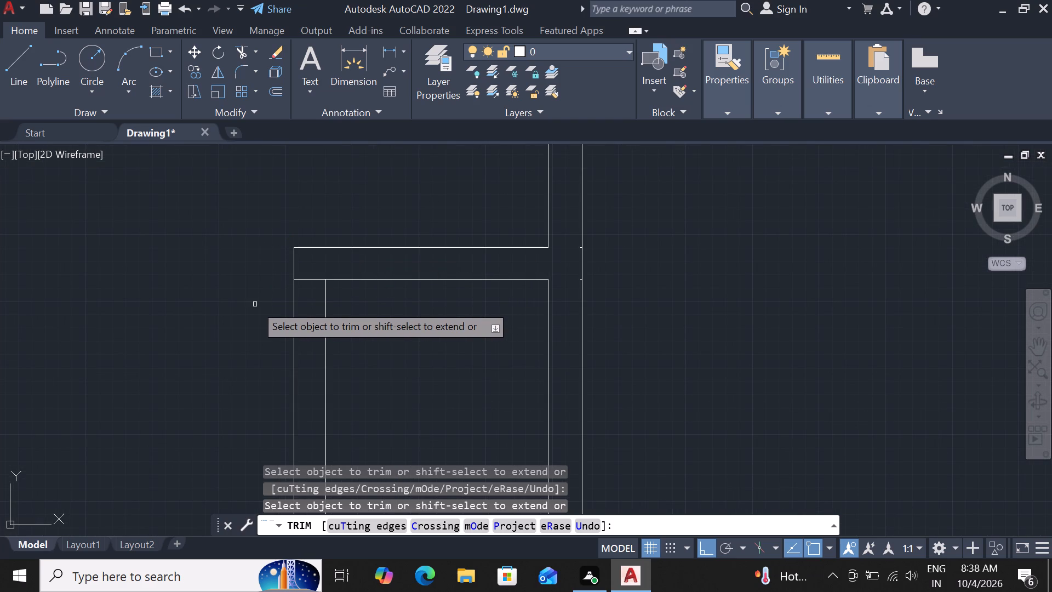
key("Escape")
Measure the inner length of the lower small room's west wall.
scroll(288, 320, "down", 3)
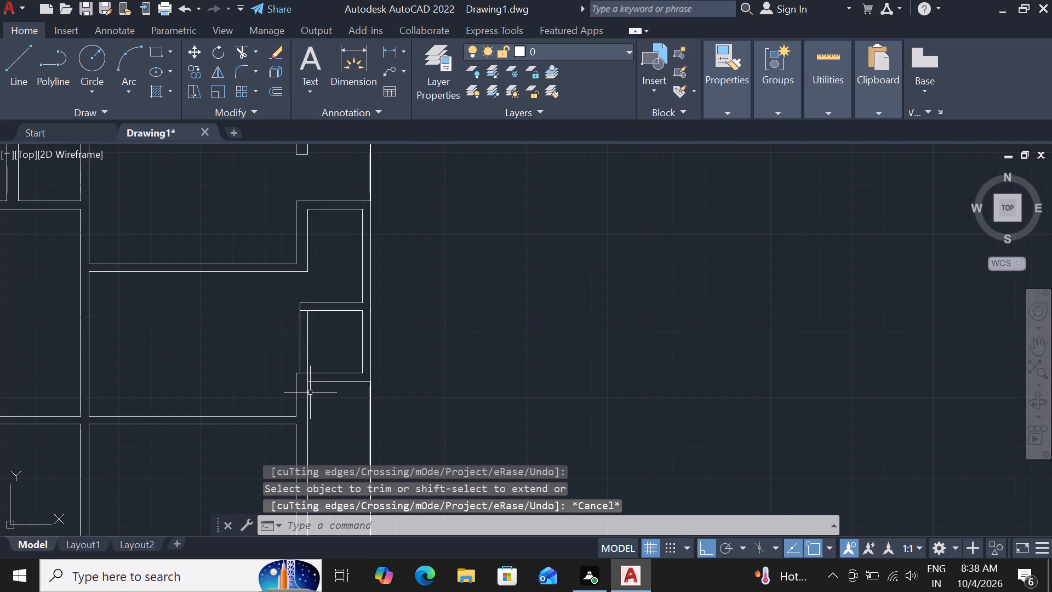
scroll(294, 375, "up", 2)
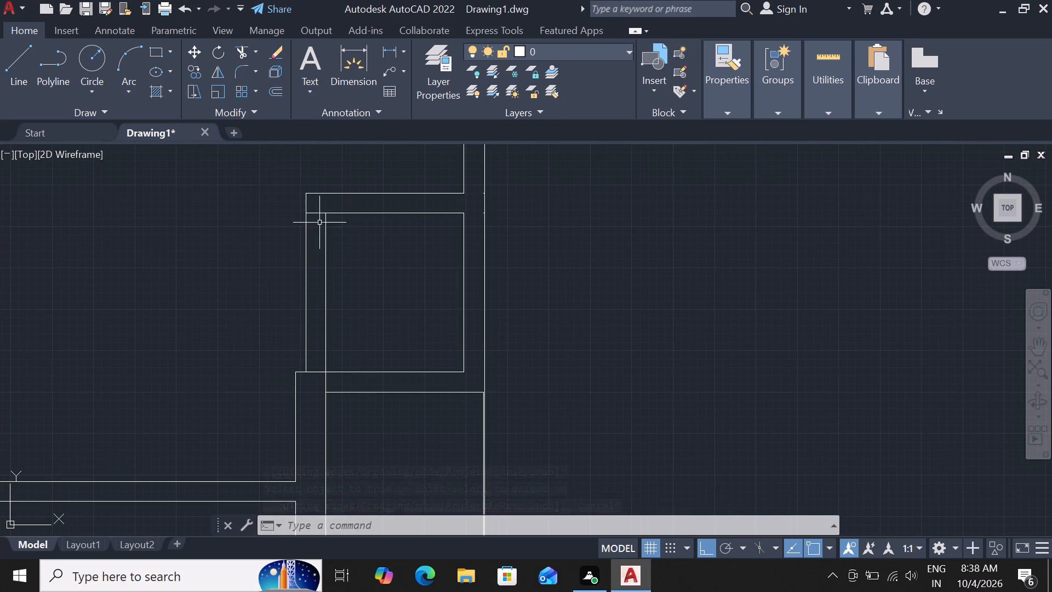
left_click(356, 60)
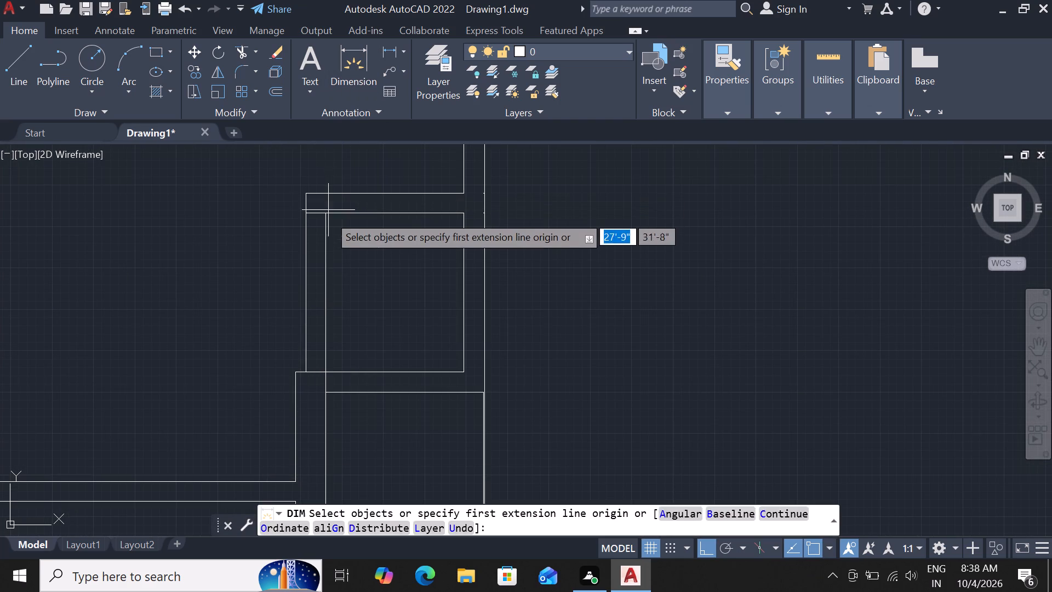
left_click(323, 212)
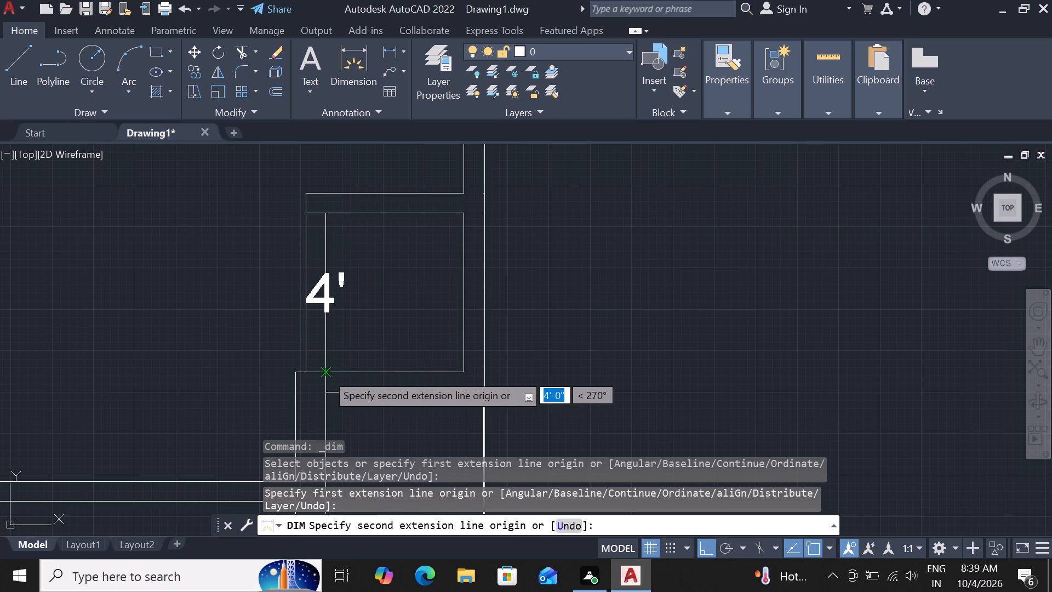
key("Escape")
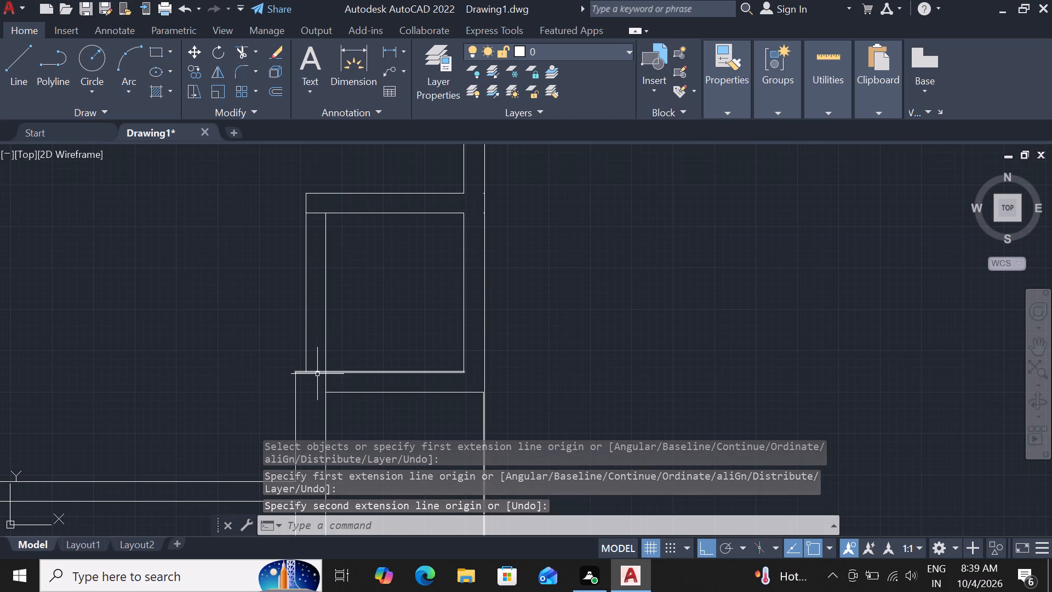
Offset the lower small room's south wall line 1' north to mark the door opening's edge.
left_click(319, 373)
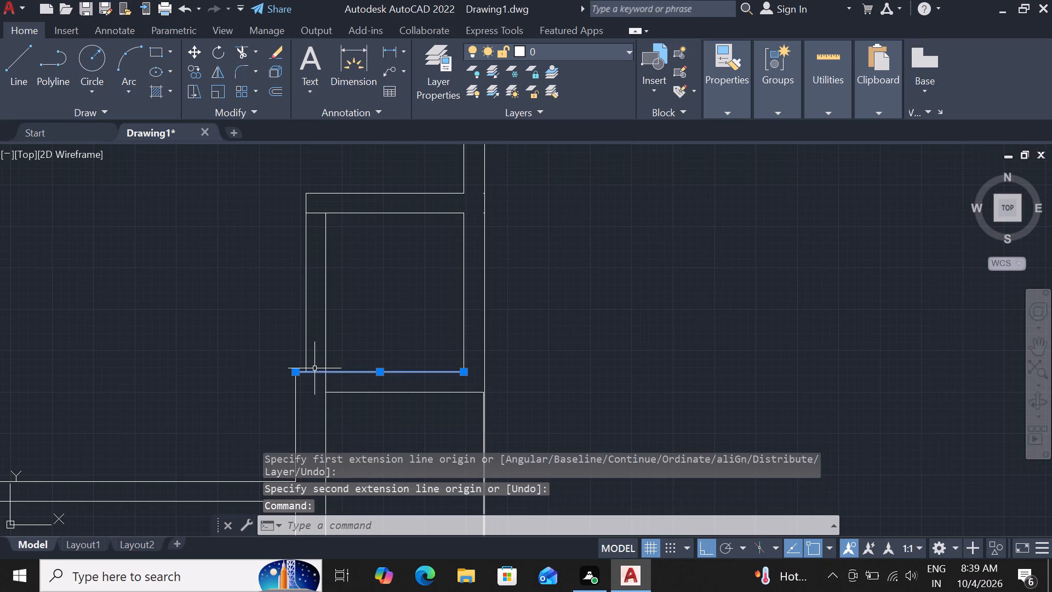
type("of 1'")
key("Return")
left_click(315, 333)
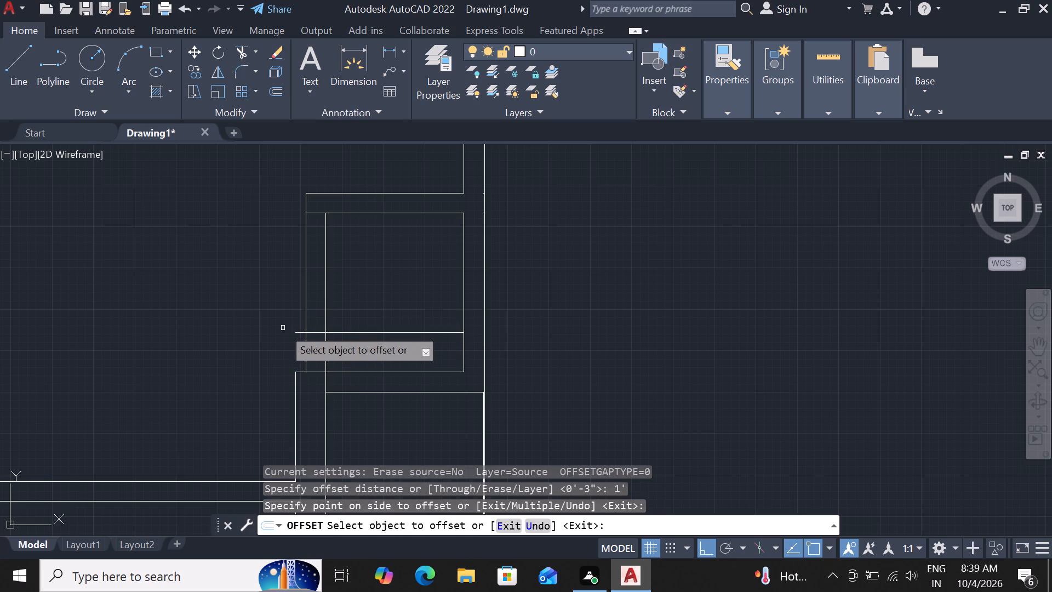
Trim both west wall lines north of the 1' offset line and the offset line's parts outside the wall, opening the lower small room's doorway.
type("tr")
scroll(285, 329, "up", 1)
key("space")
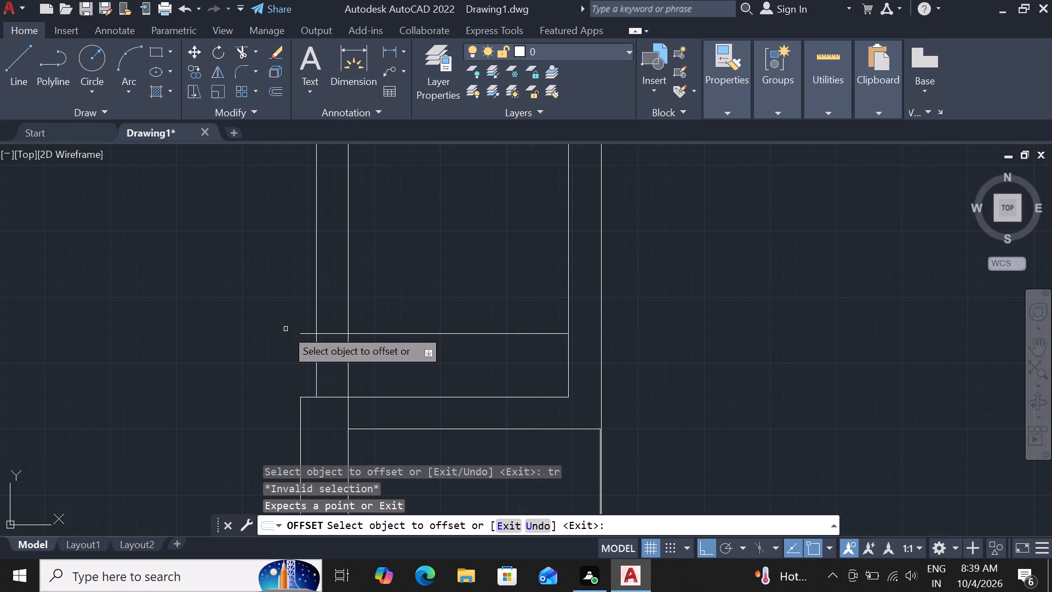
key("space")
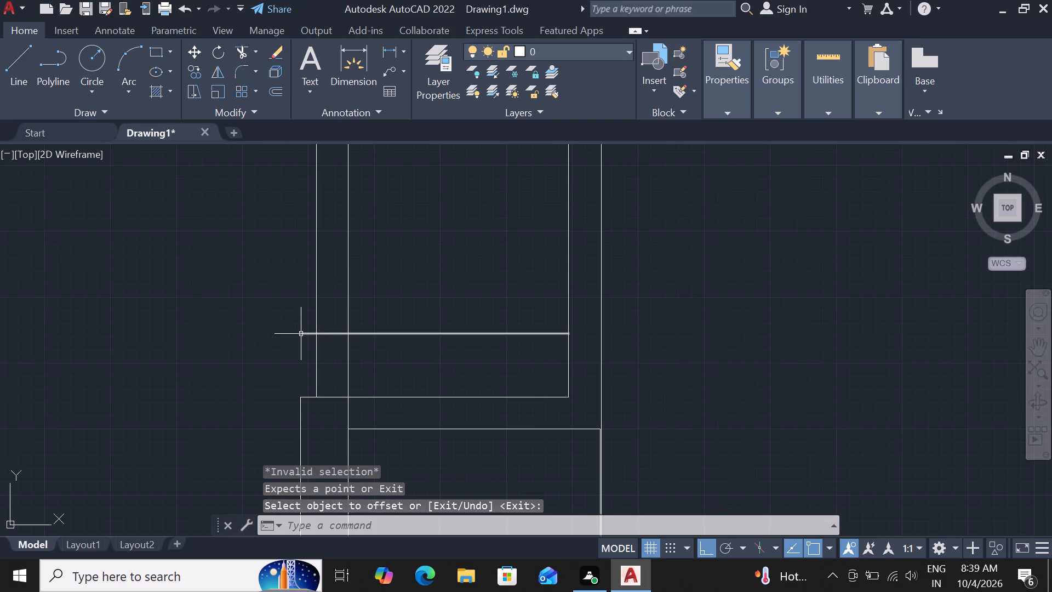
key("Escape")
key("t")
type("r")
key("space")
key("space")
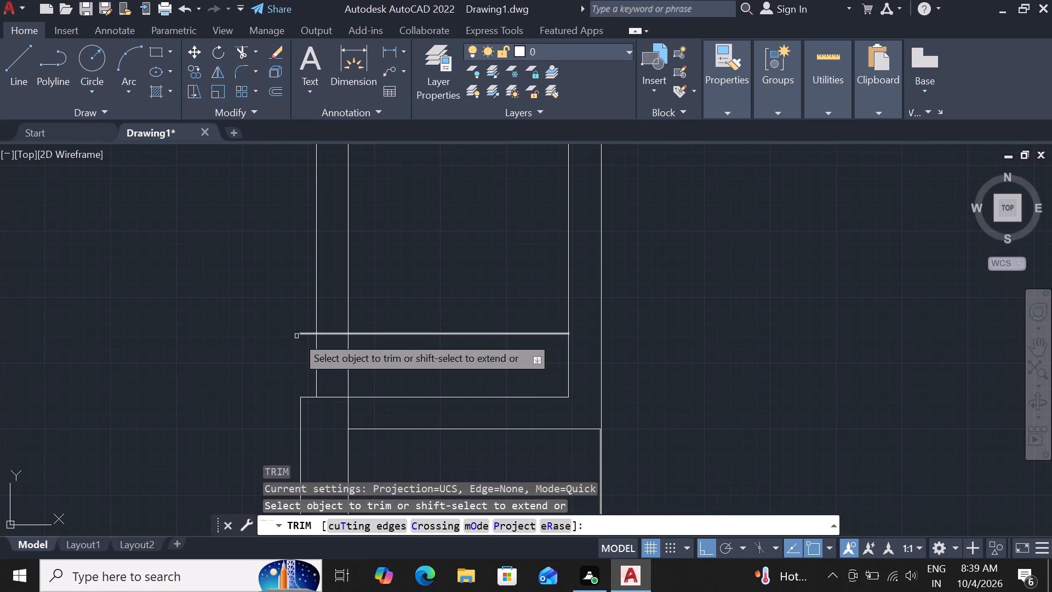
left_click(304, 335)
left_click_drag(293, 303, 297, 298)
left_click(356, 283)
scroll(356, 283, "down", 1)
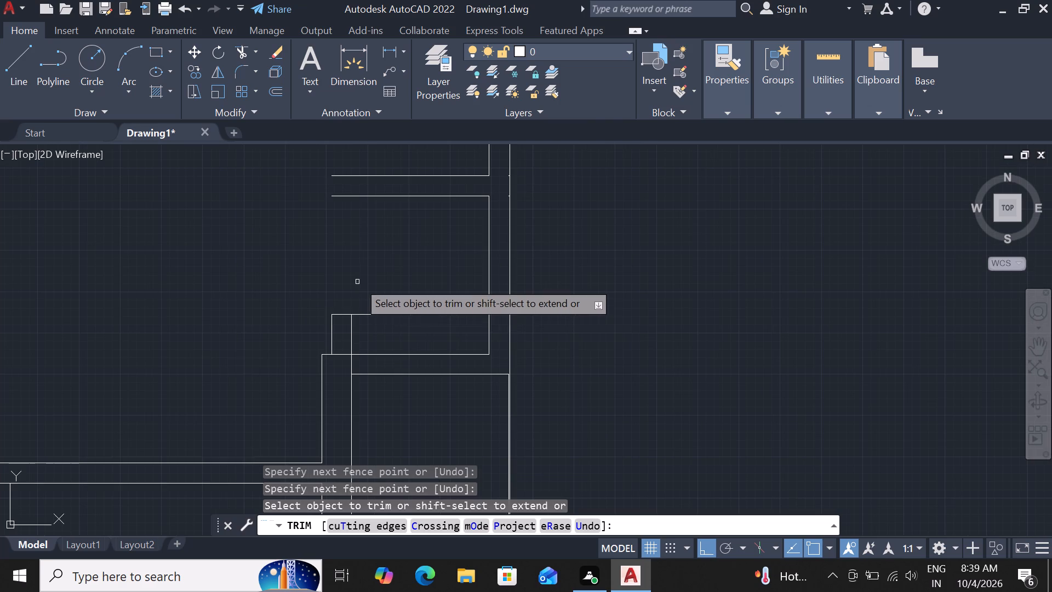
left_click(384, 314)
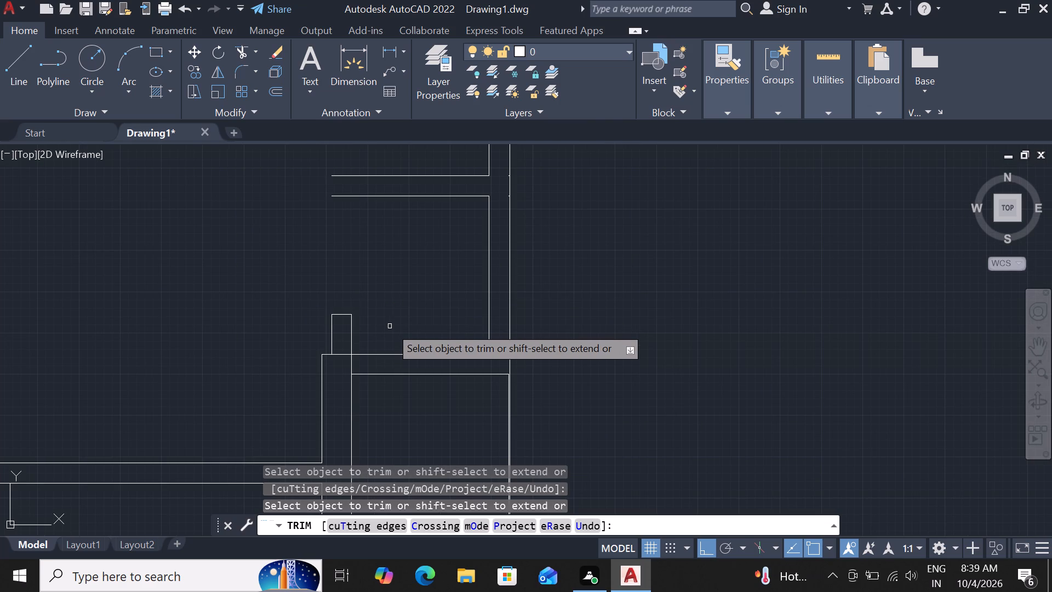
Trim the inner west wall line between the south divider's two lines and the divider line crossing the base of the short wall stub.
left_click(353, 368)
left_click(339, 352)
scroll(339, 352, "down", 3)
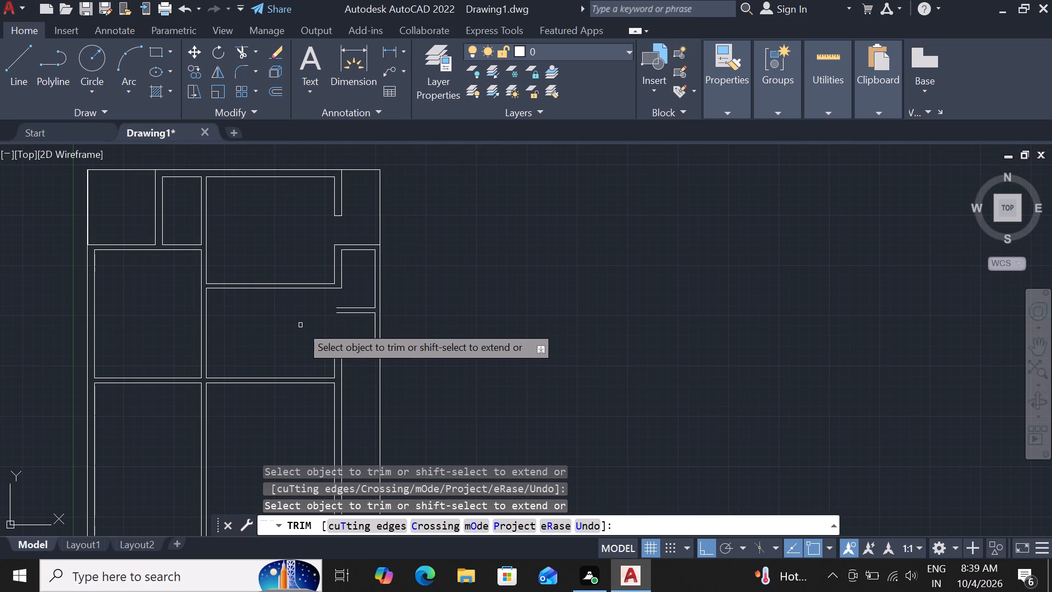
Draw a 6" line closing the open west end of the divider wall between the two small east rooms.
key("Escape")
scroll(312, 315, "up", 3)
key("l")
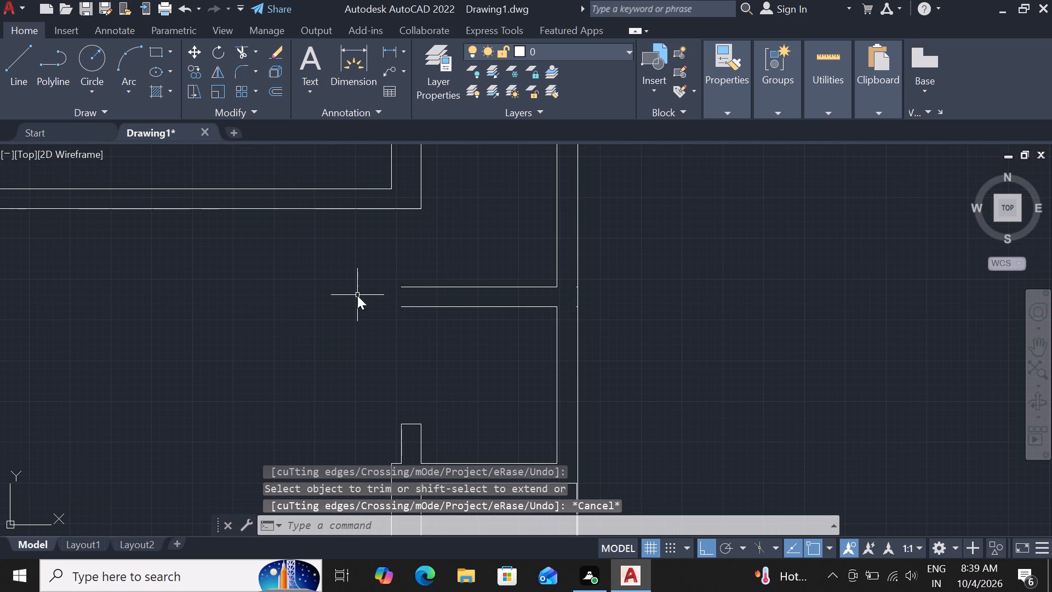
key("space")
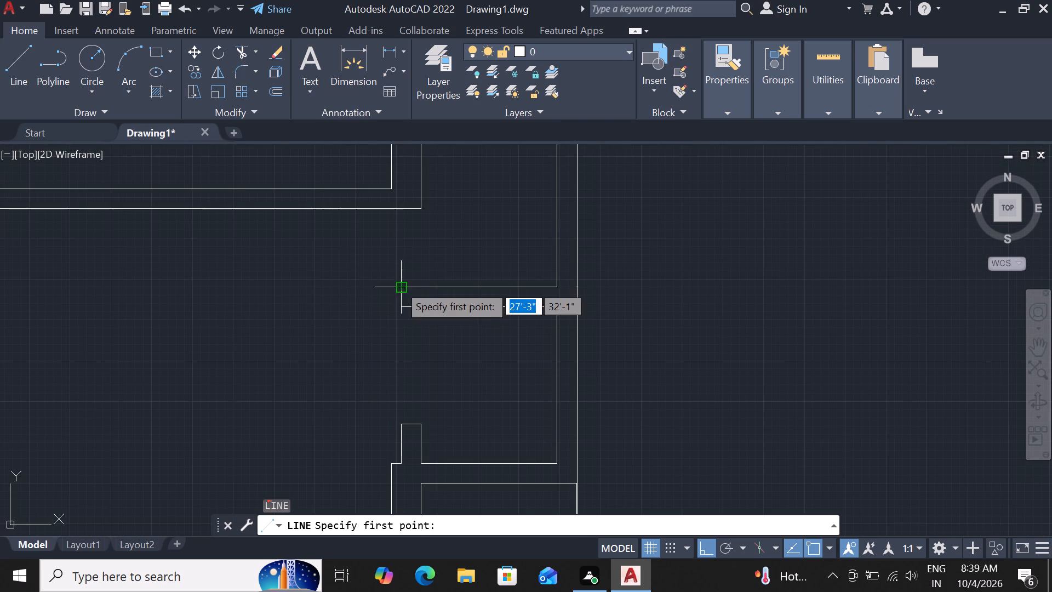
left_click(405, 291)
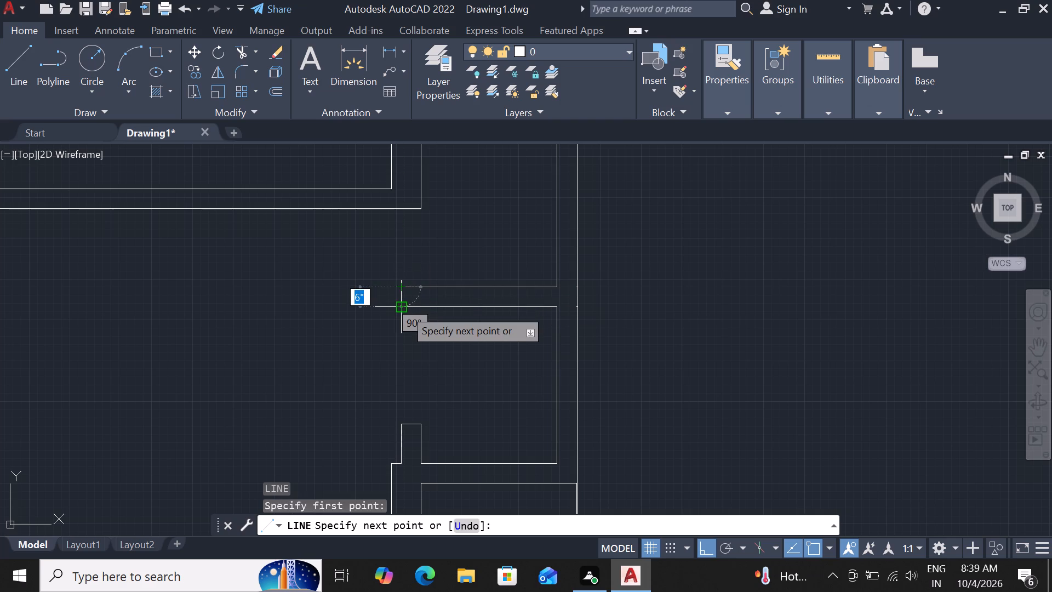
scroll(404, 309, "up", 4)
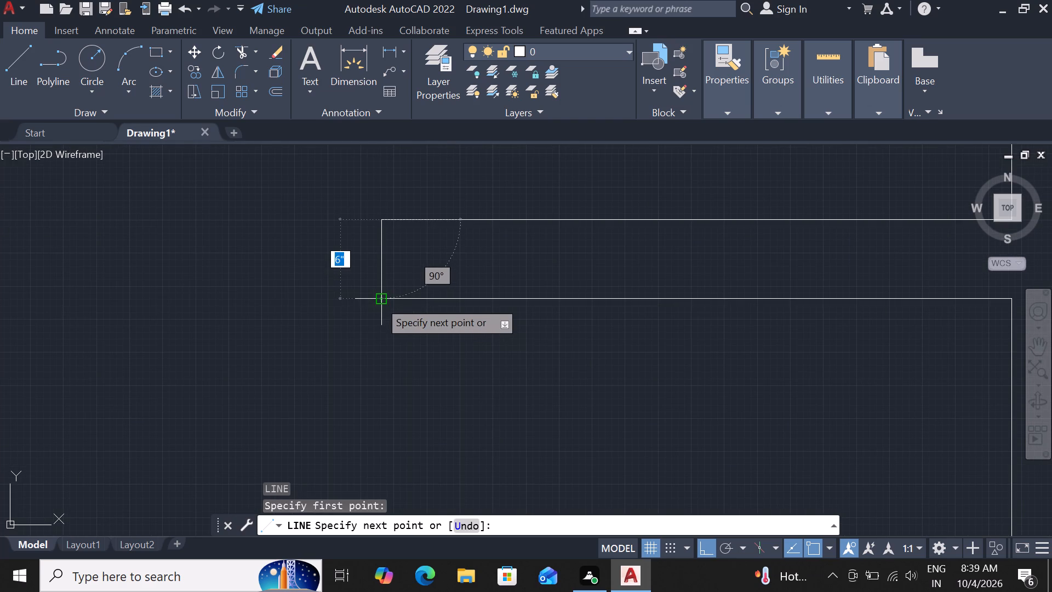
left_click(379, 300)
key("Escape")
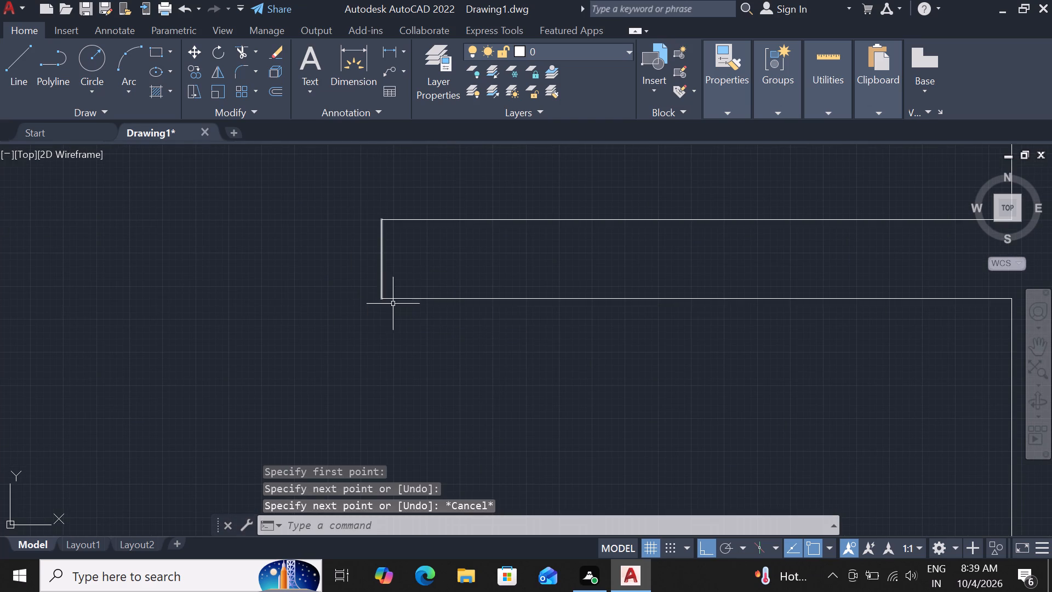
Measure the thickness of the large southeast room's east wall at its southern corner.
scroll(396, 306, "down", 7)
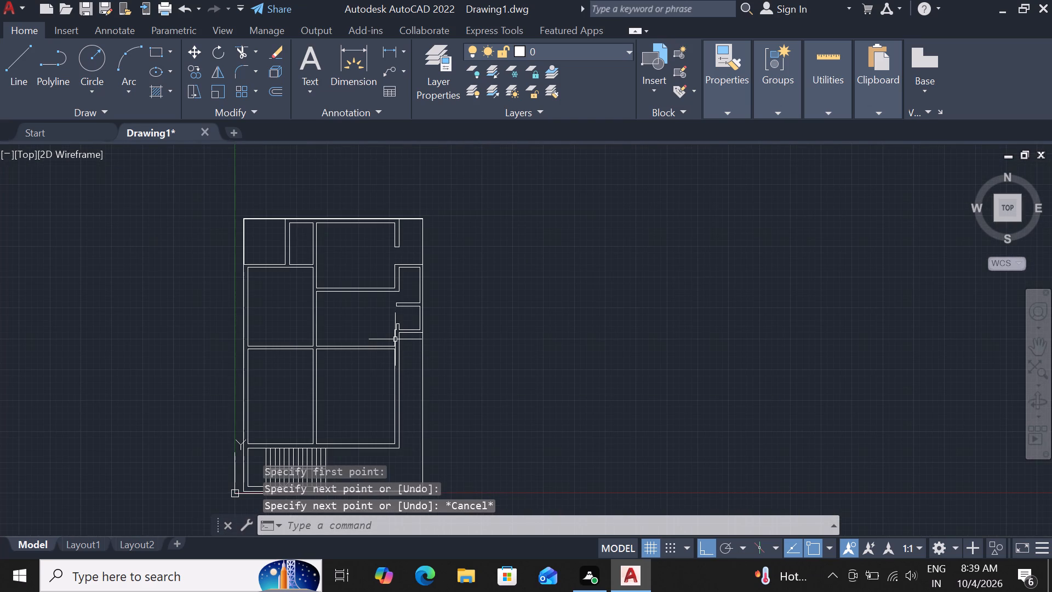
scroll(355, 348, "down", 2)
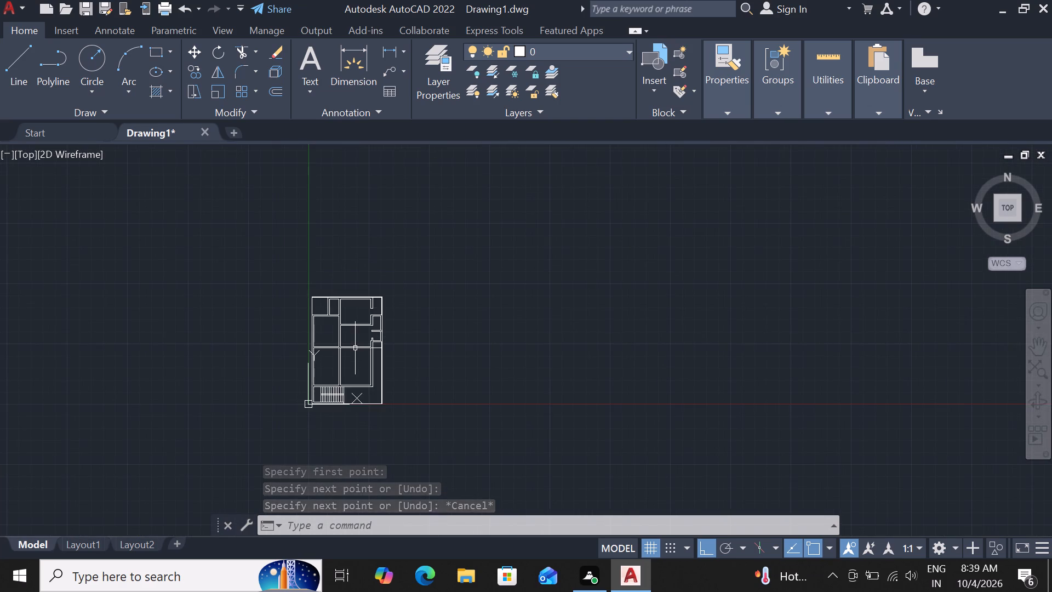
scroll(363, 399, "up", 3)
scroll(395, 288, "up", 3)
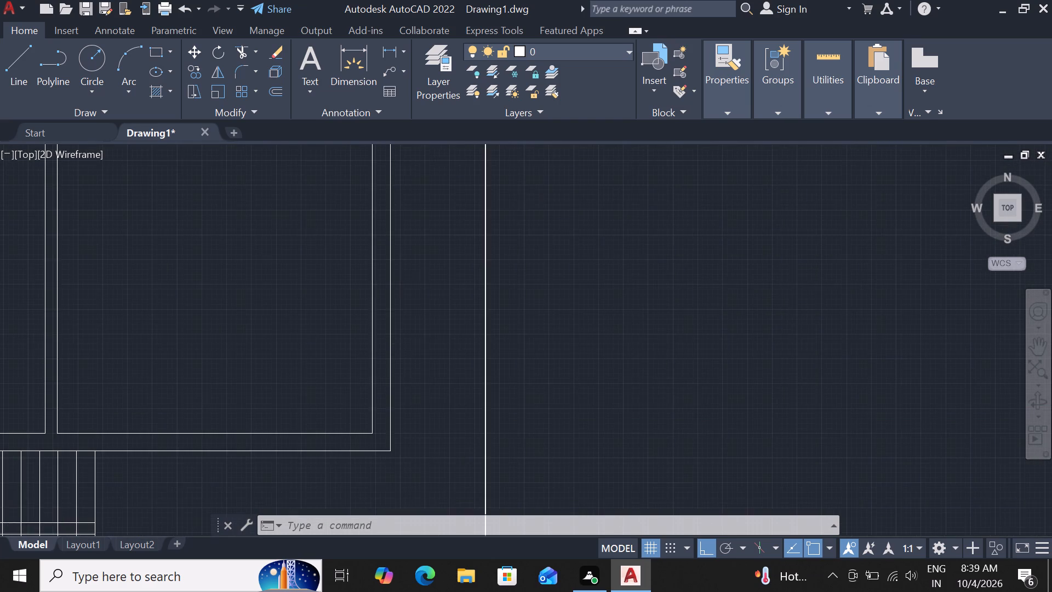
scroll(395, 277, "up", 1)
left_click(355, 53)
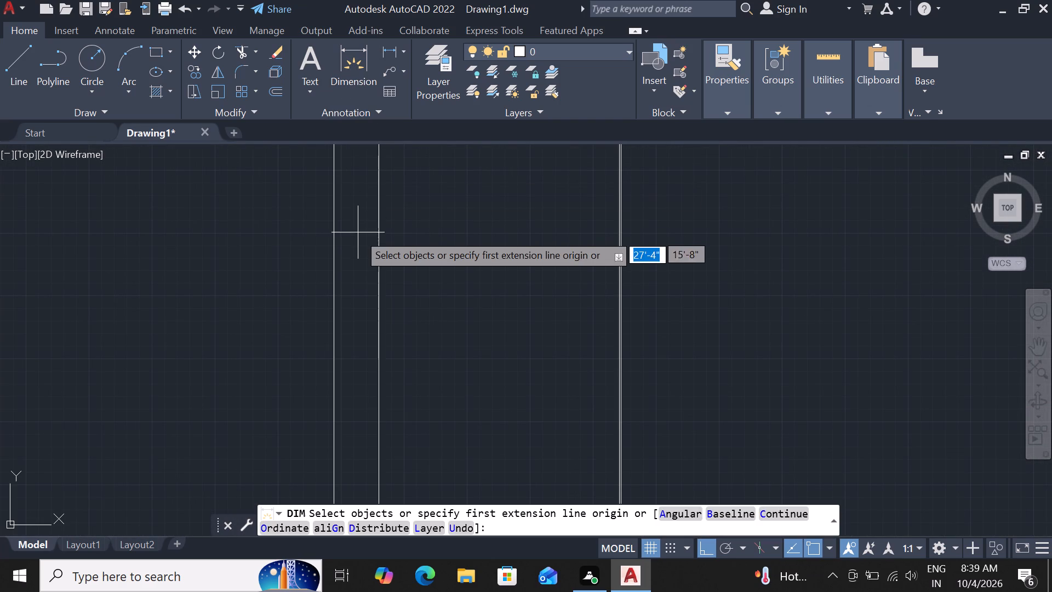
scroll(367, 212, "down", 4)
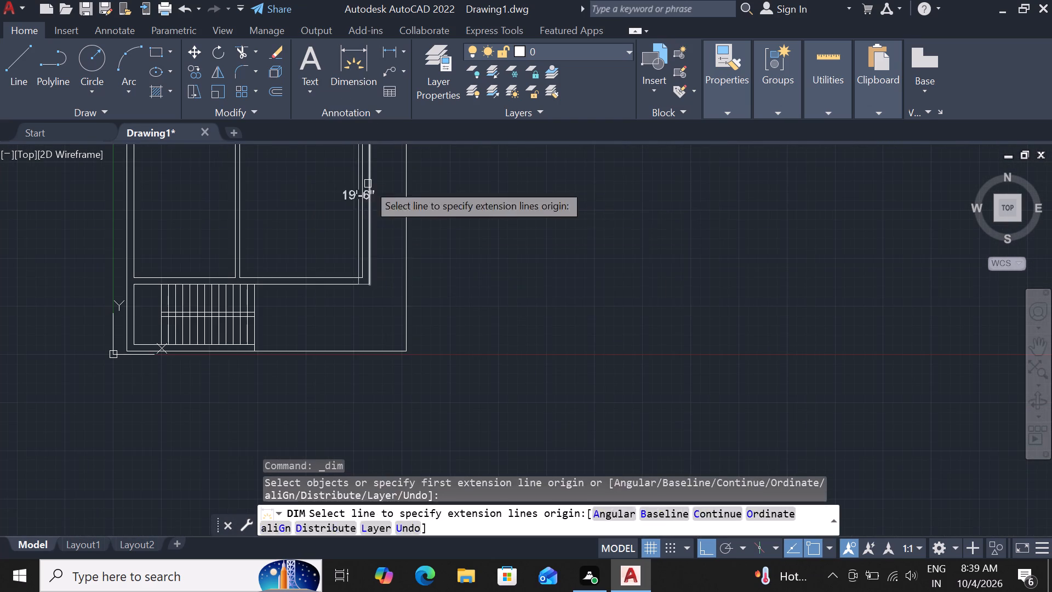
scroll(359, 279, "up", 6)
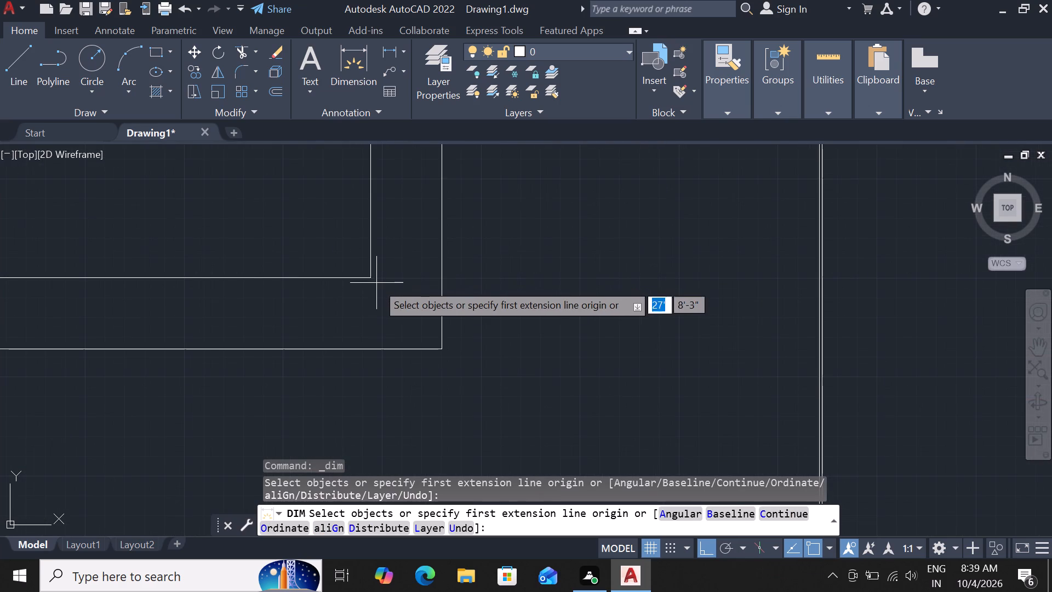
left_click(368, 277)
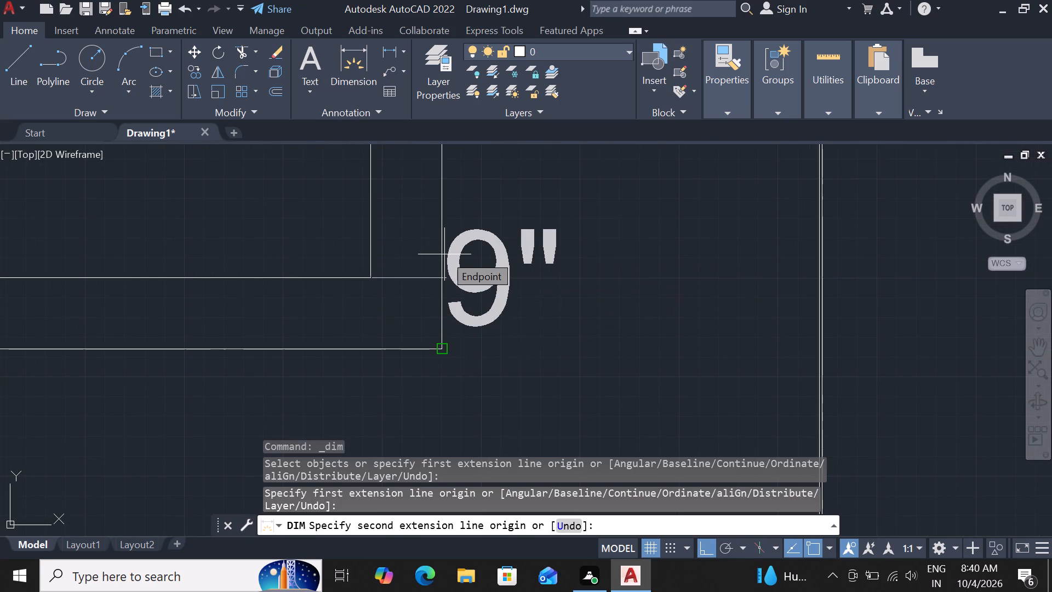
key("Escape")
Measure the thickness of the partition between the northwest corner room and the narrow room beside it.
scroll(444, 254, "down", 6)
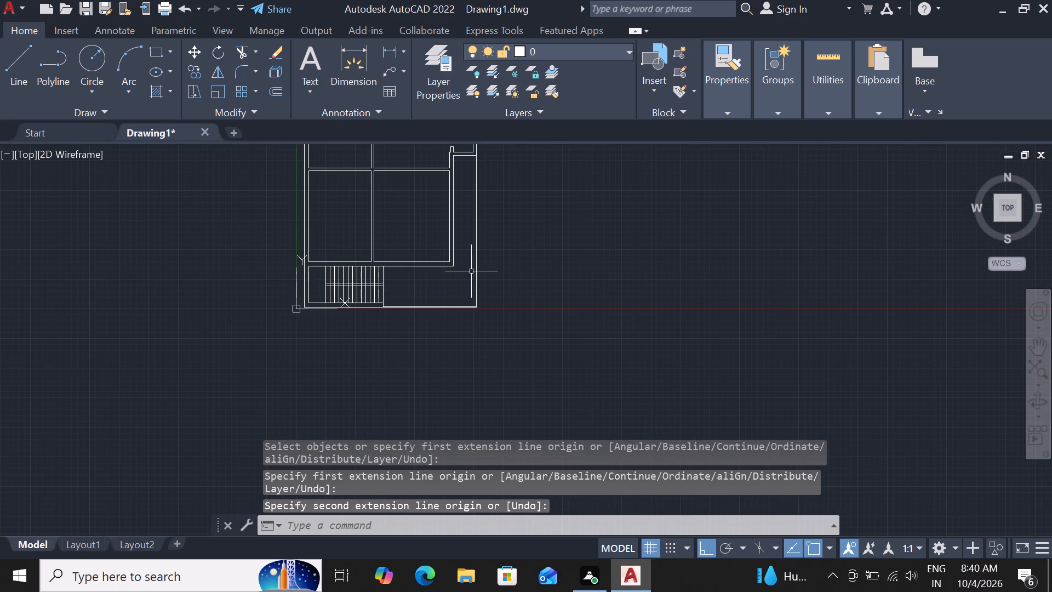
scroll(386, 263, "down", 3)
scroll(380, 205, "up", 3)
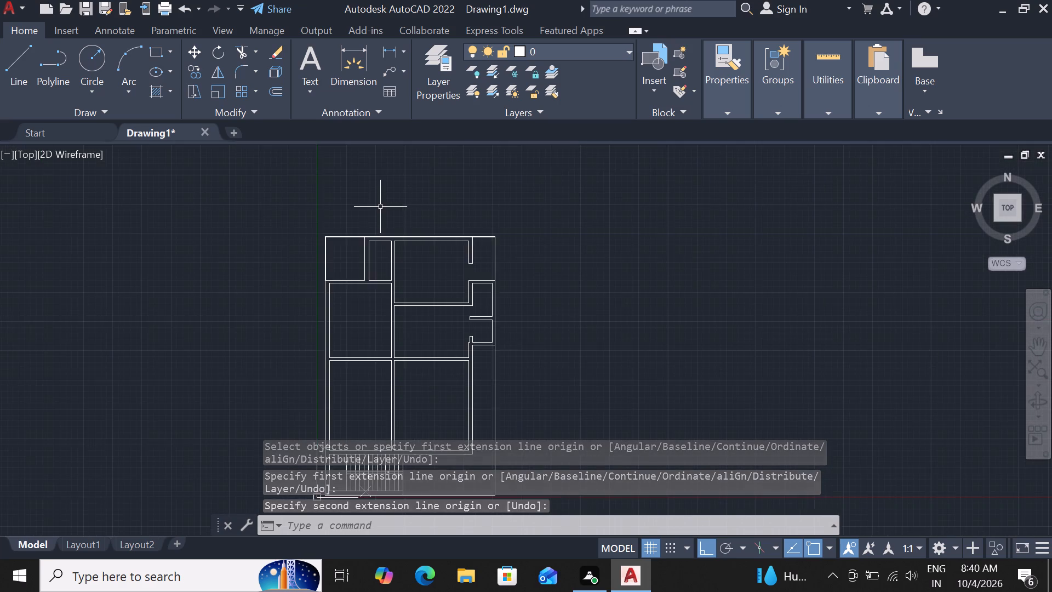
scroll(405, 263, "down", 2)
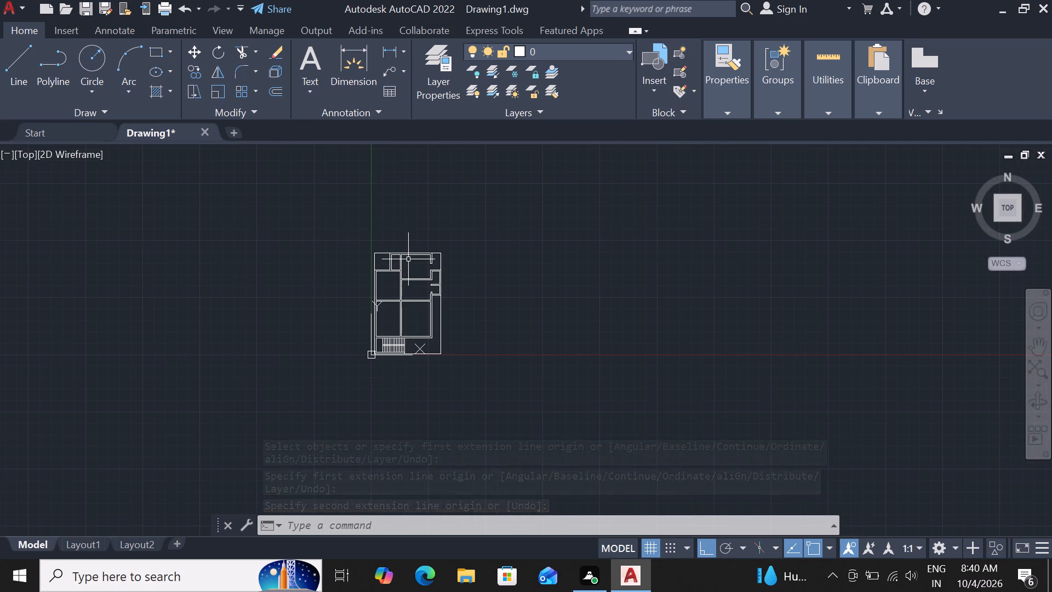
scroll(408, 259, "down", 3)
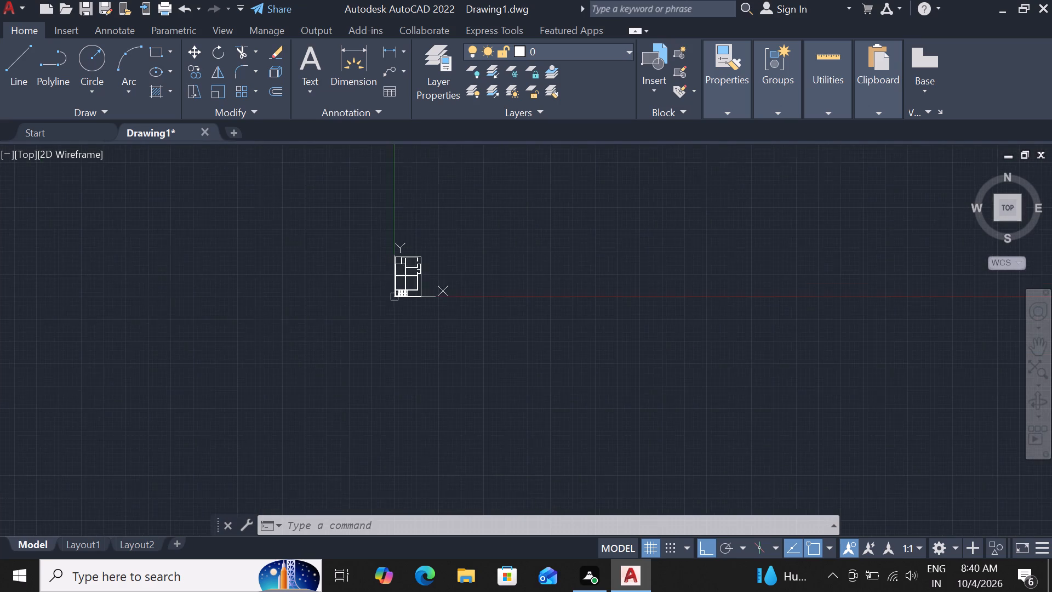
scroll(404, 251, "up", 4)
scroll(437, 323, "up", 3)
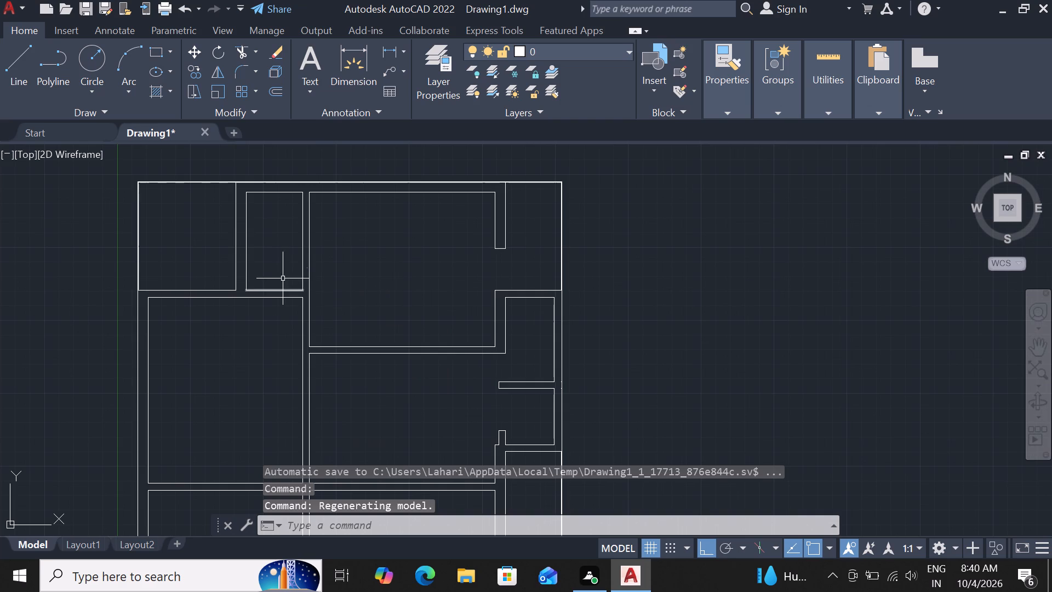
scroll(285, 293, "down", 1)
scroll(250, 295, "up", 2)
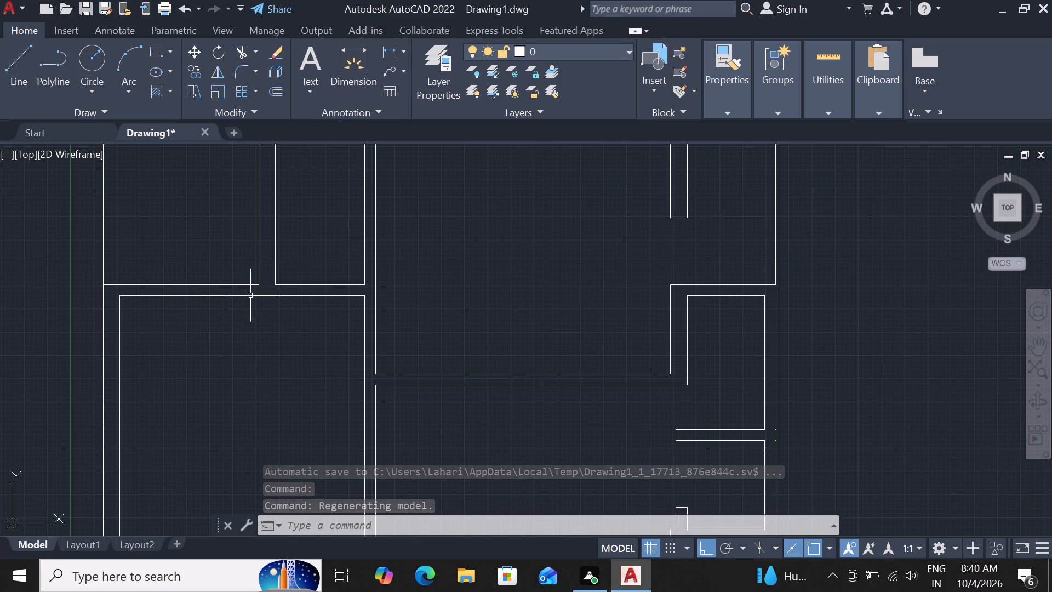
scroll(284, 295, "up", 1)
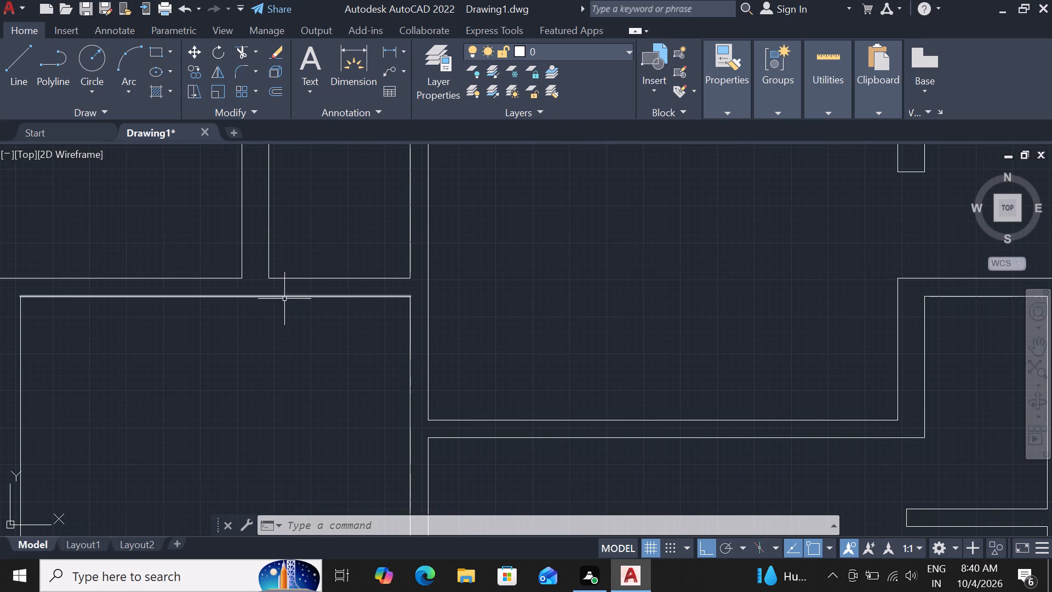
left_click(352, 60)
left_click(239, 275)
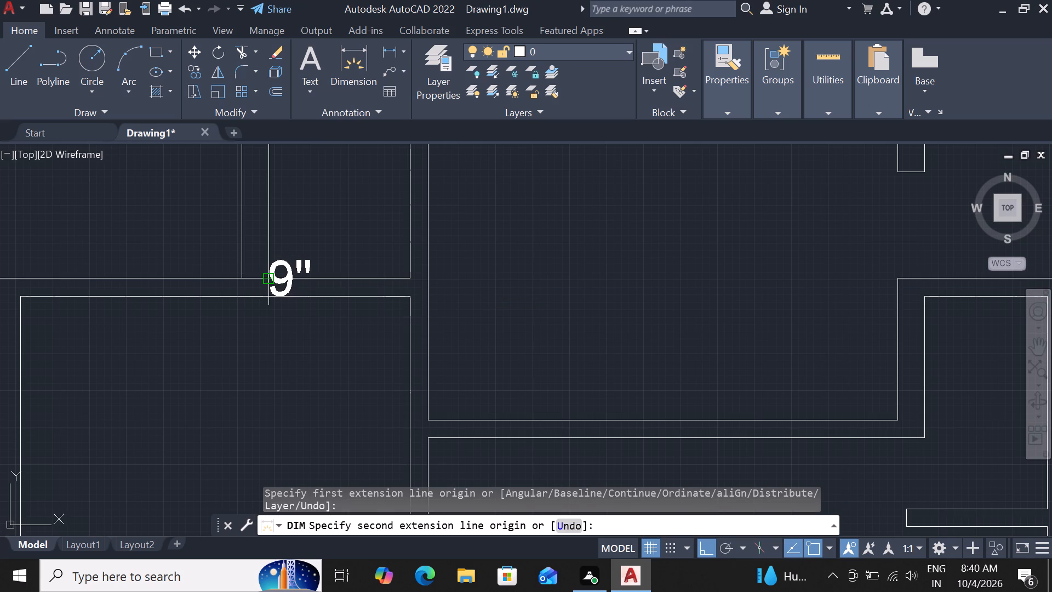
key("Escape")
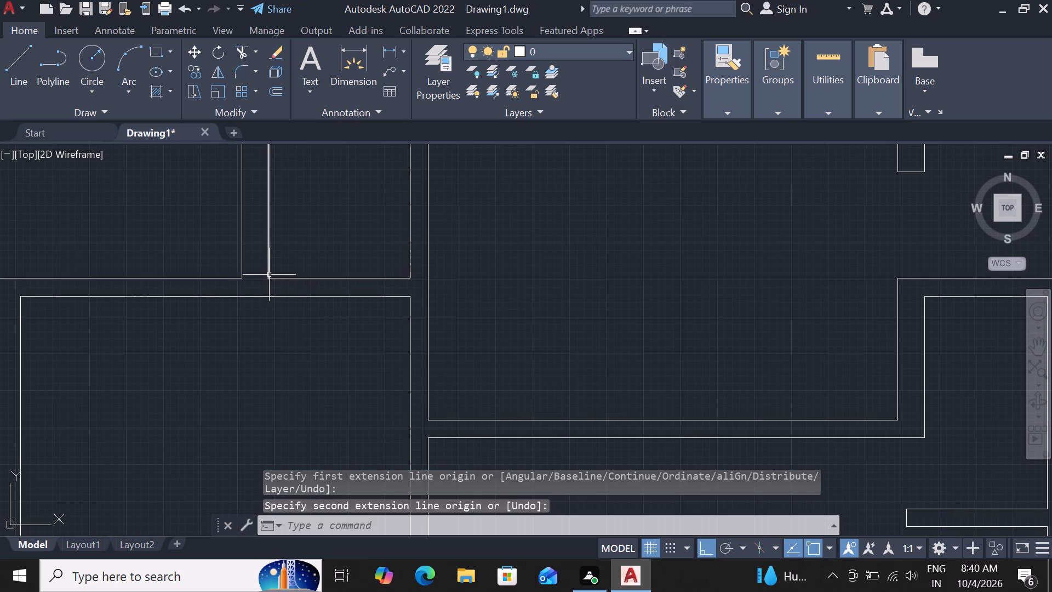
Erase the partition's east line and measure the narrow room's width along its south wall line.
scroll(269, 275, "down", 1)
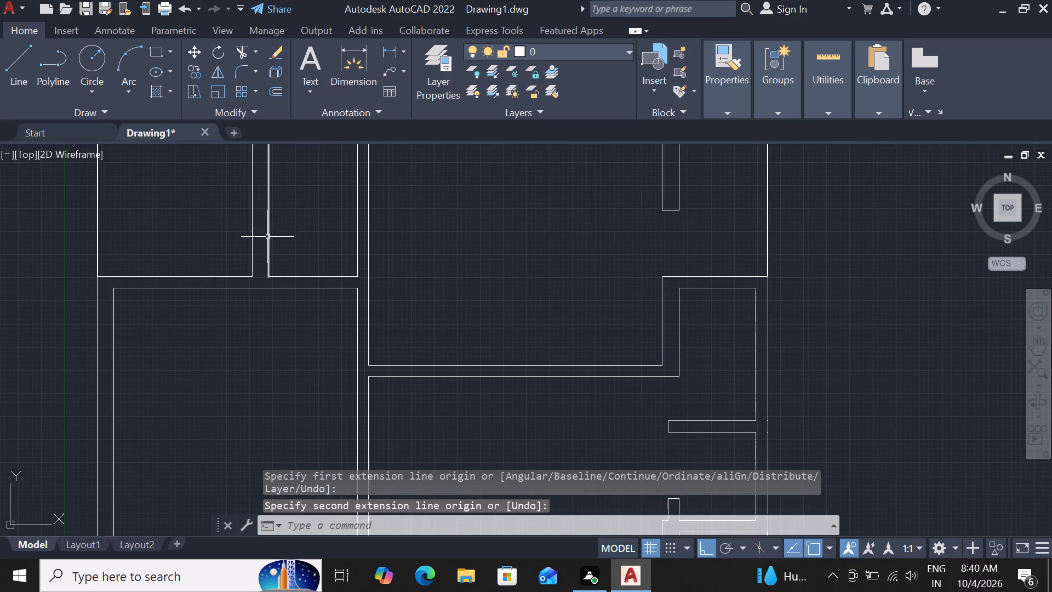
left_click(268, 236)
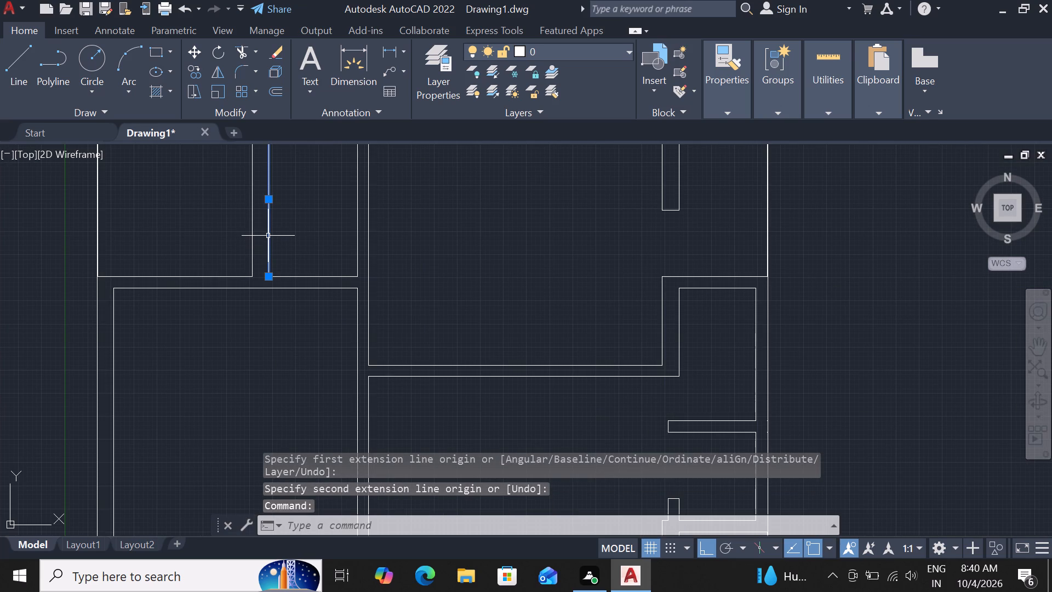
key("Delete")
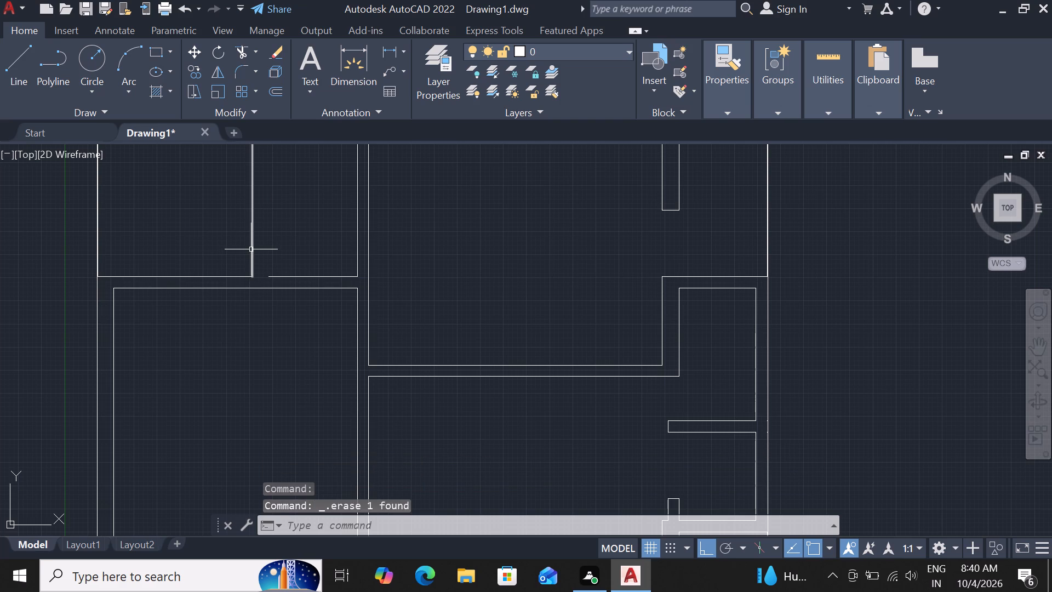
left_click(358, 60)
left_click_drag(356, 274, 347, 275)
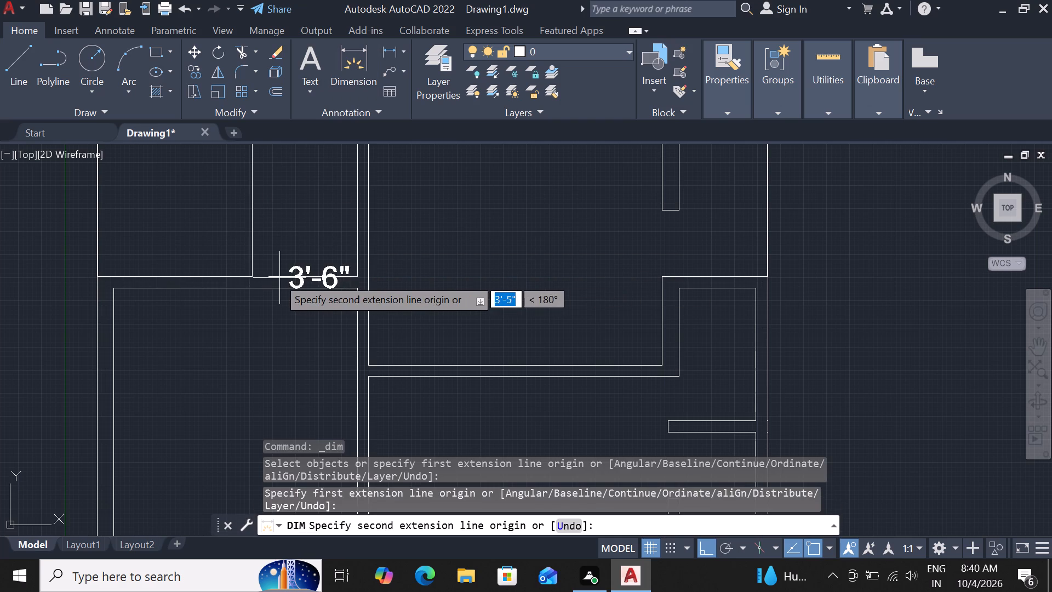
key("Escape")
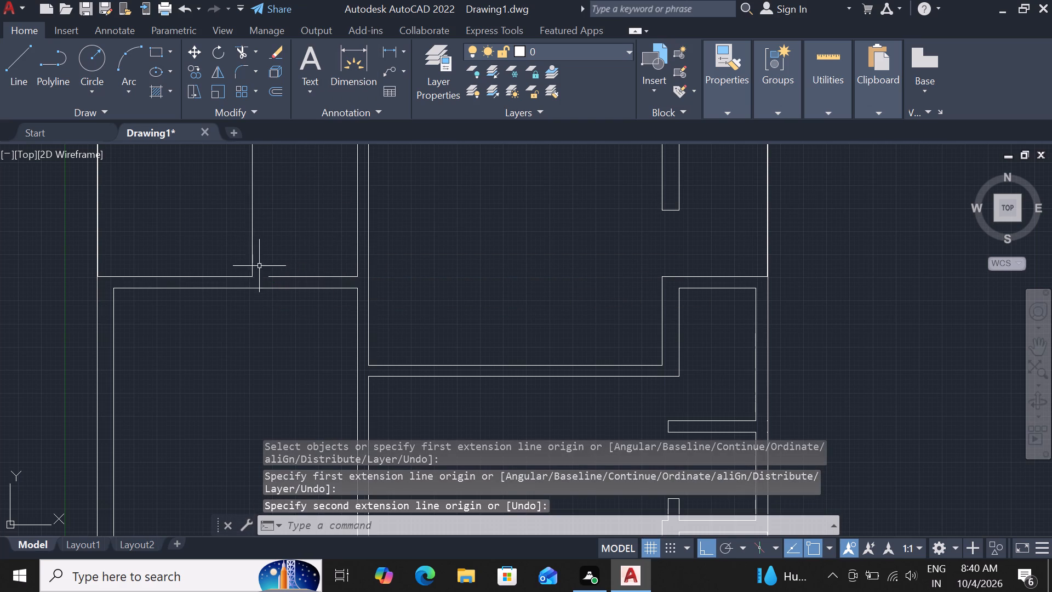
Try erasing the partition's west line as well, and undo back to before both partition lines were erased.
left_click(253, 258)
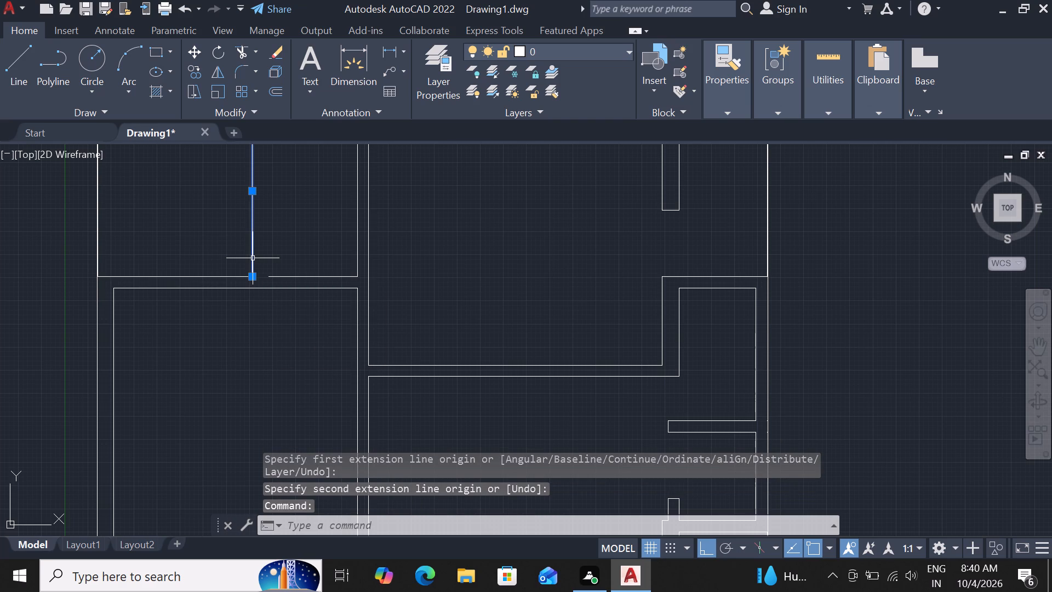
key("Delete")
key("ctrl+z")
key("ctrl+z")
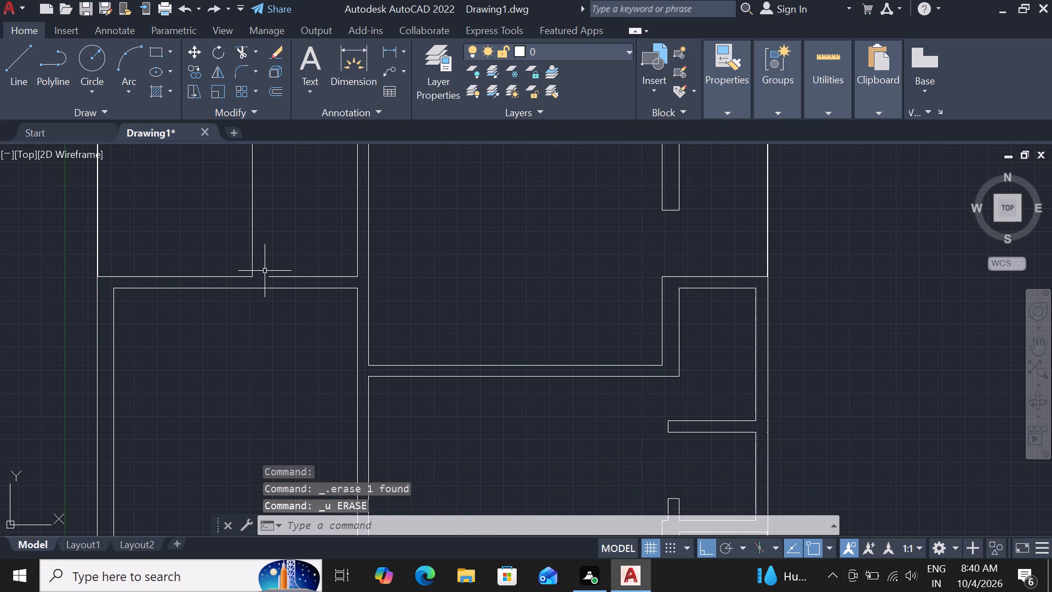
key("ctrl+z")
Erase the west line of the partition between the northwest corner room and the narrow room.
left_click(251, 263)
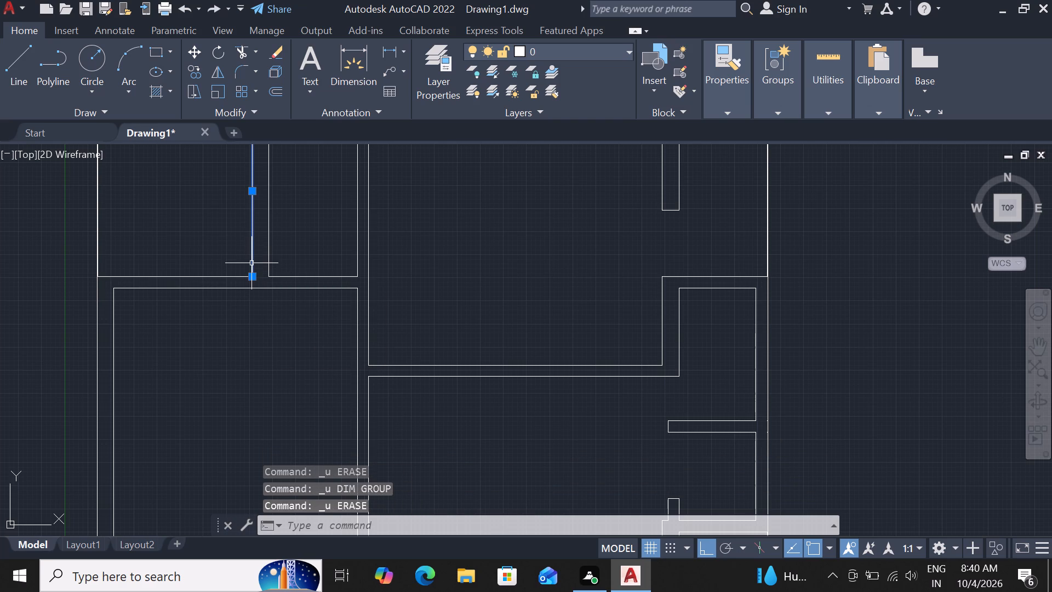
key("Delete")
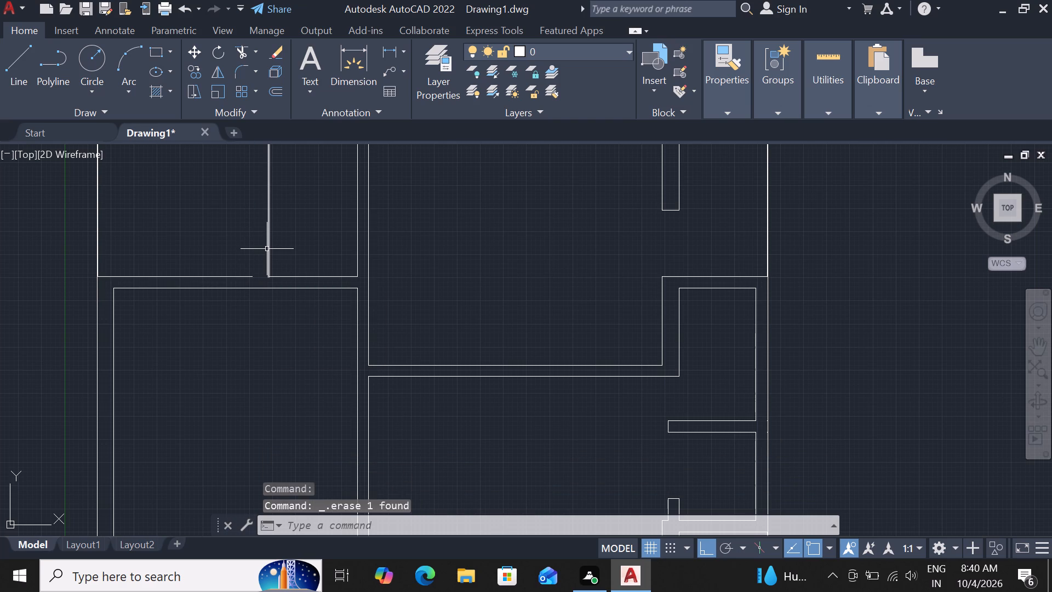
Offset the partition's east line 6" to the west to form a thinner partition.
left_click(267, 249)
scroll(267, 253, "down", 2)
scroll(275, 229, "up", 2)
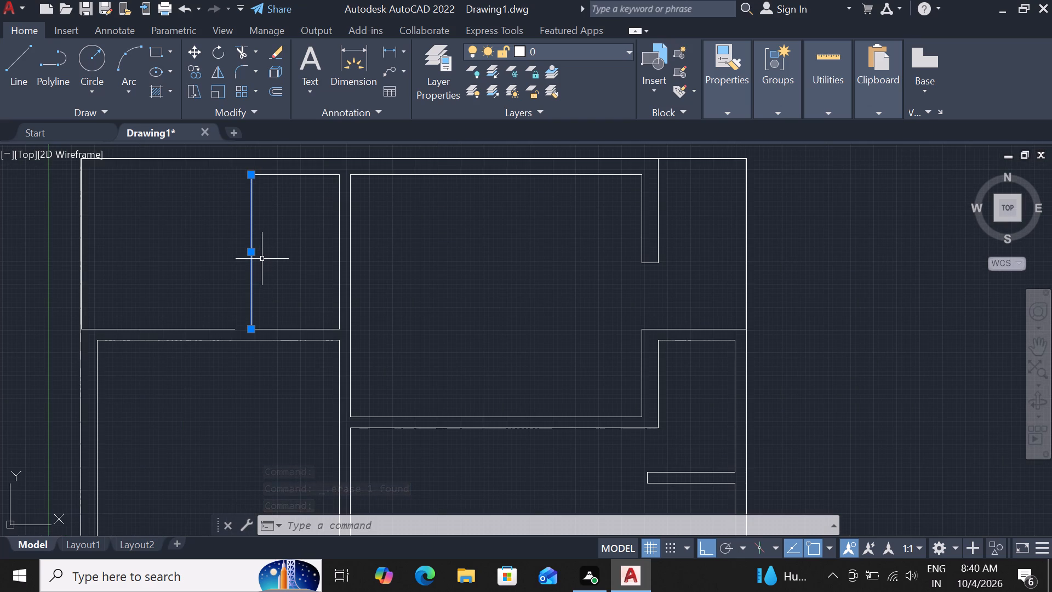
key("o")
type("f 6")
key("shift+quotedbl")
key("Return")
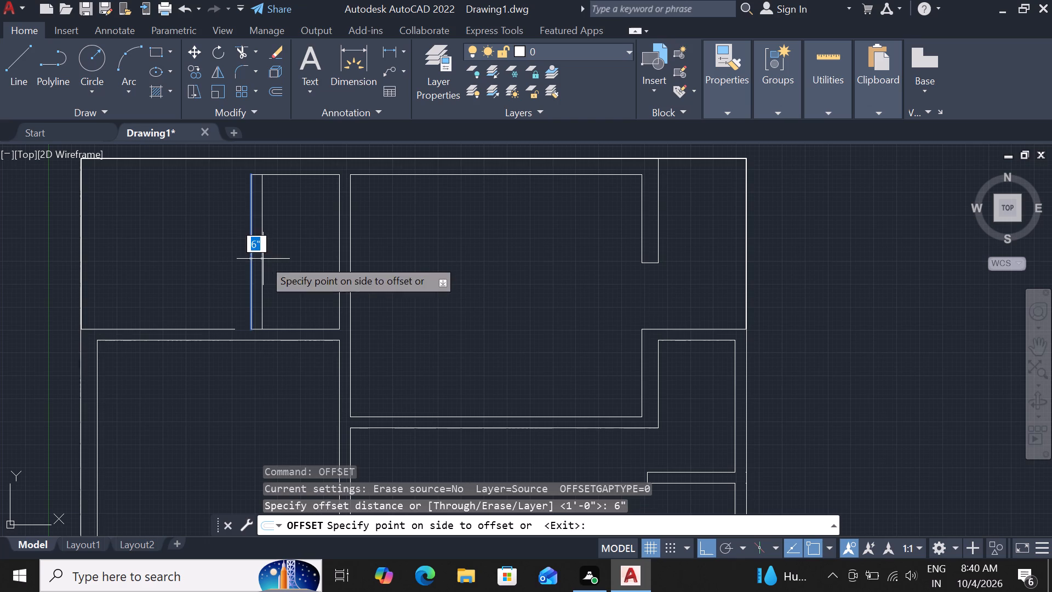
left_click(227, 274)
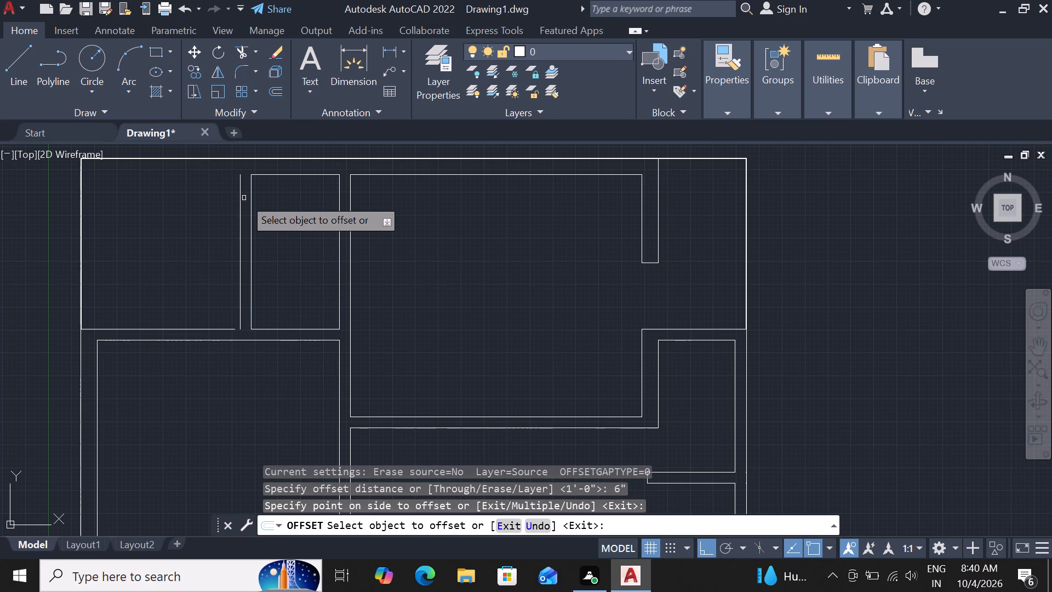
key("Escape")
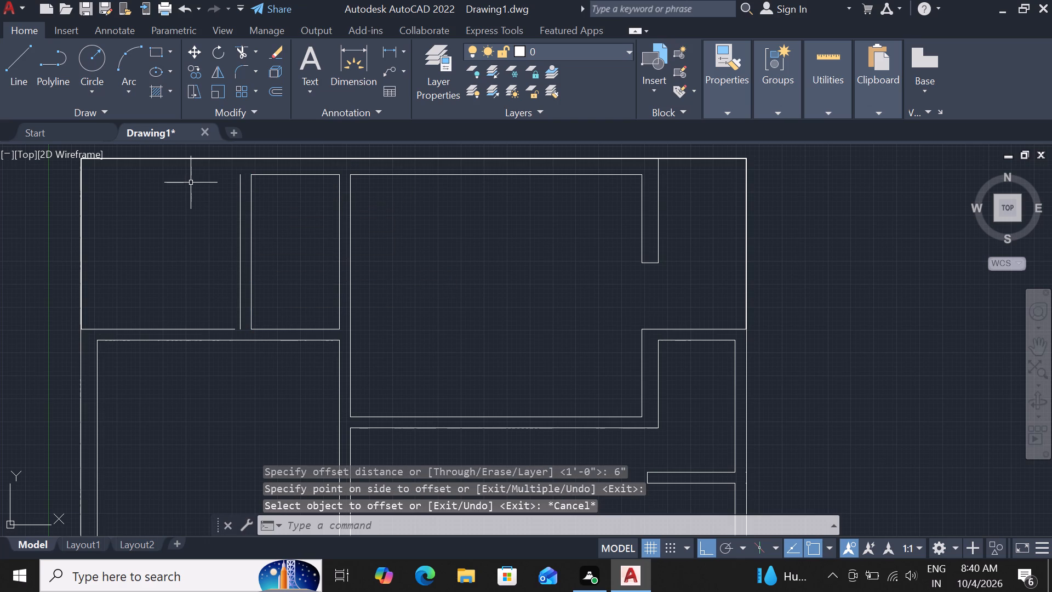
Extend the new partition line north to the outer wall and the northwest room's south wall line east to the partition.
type("ex")
key("space")
key("space")
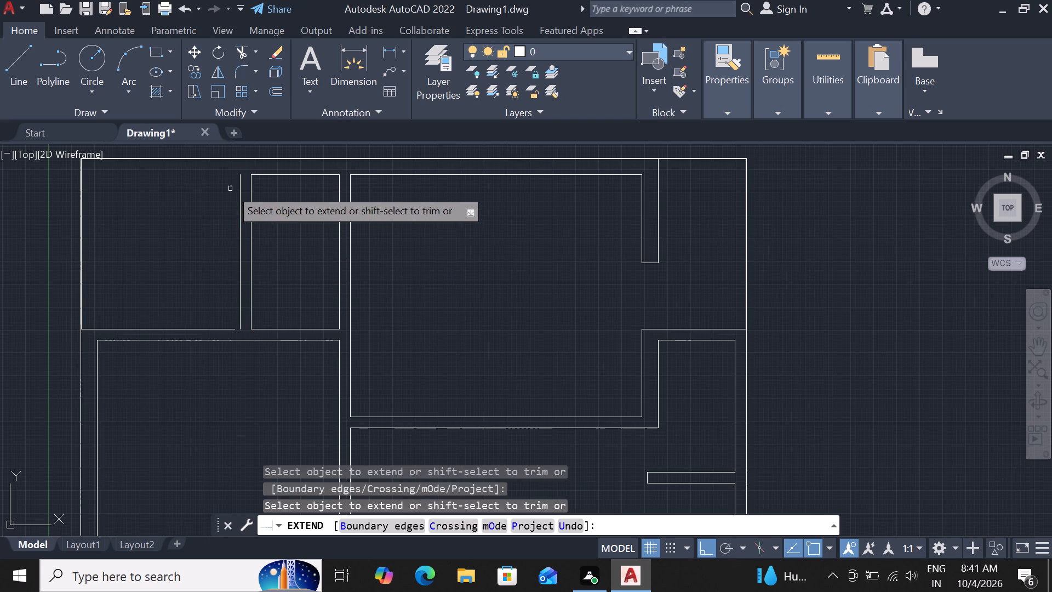
left_click(241, 180)
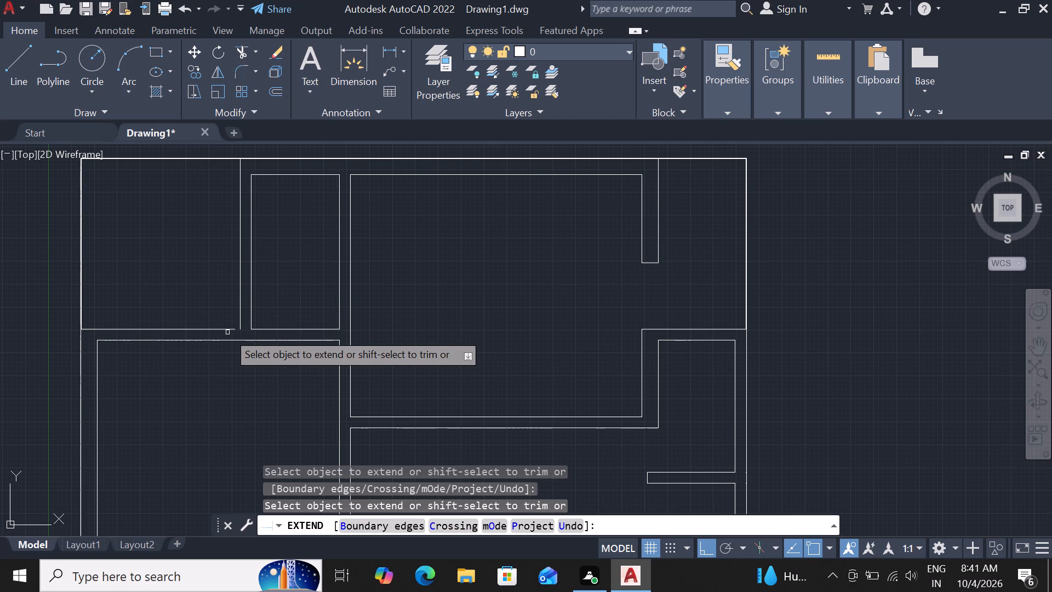
left_click(228, 328)
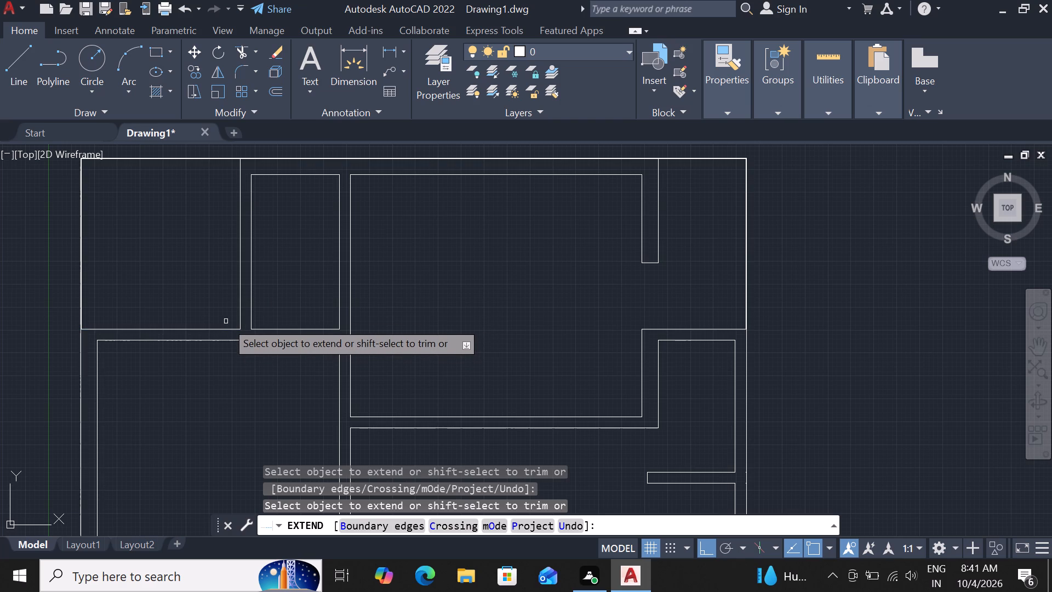
key("Escape")
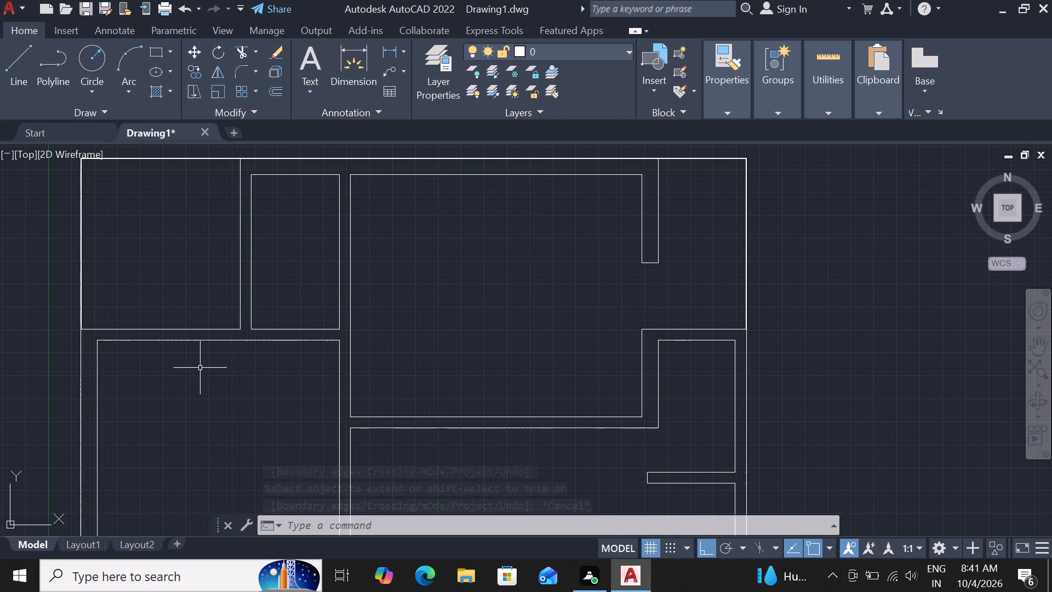
Measure the thickness of the wall along the northwest corner room's south side, near the partition and at the west end.
scroll(187, 341, "up", 1)
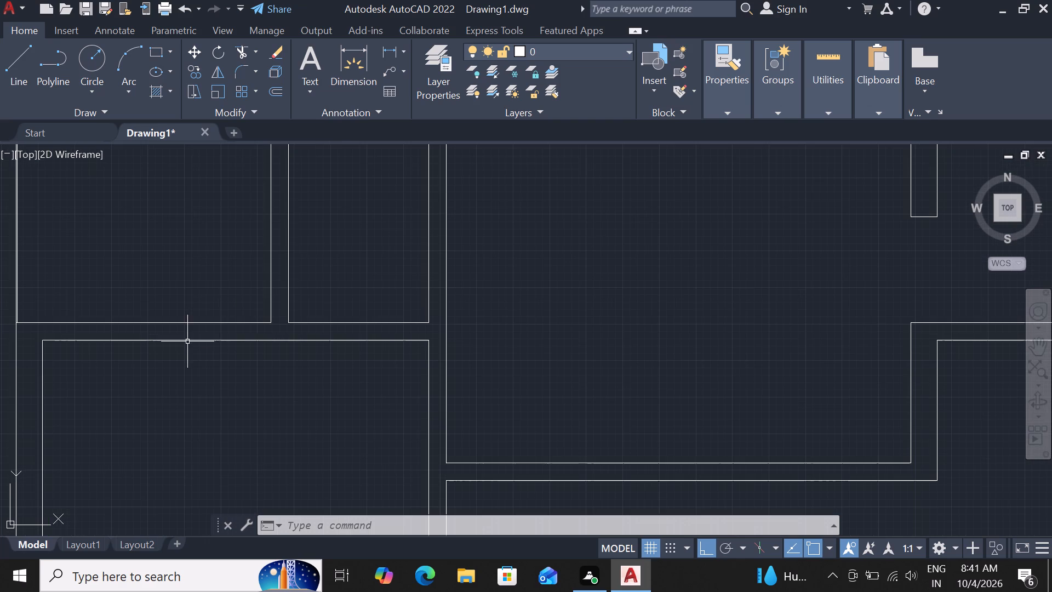
left_click(344, 56)
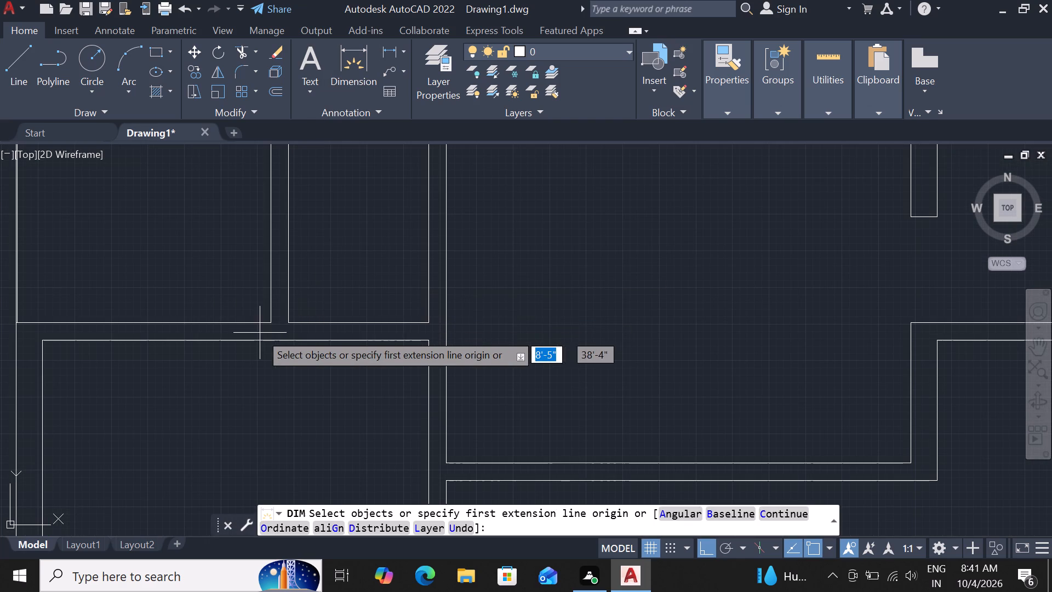
left_click(267, 322)
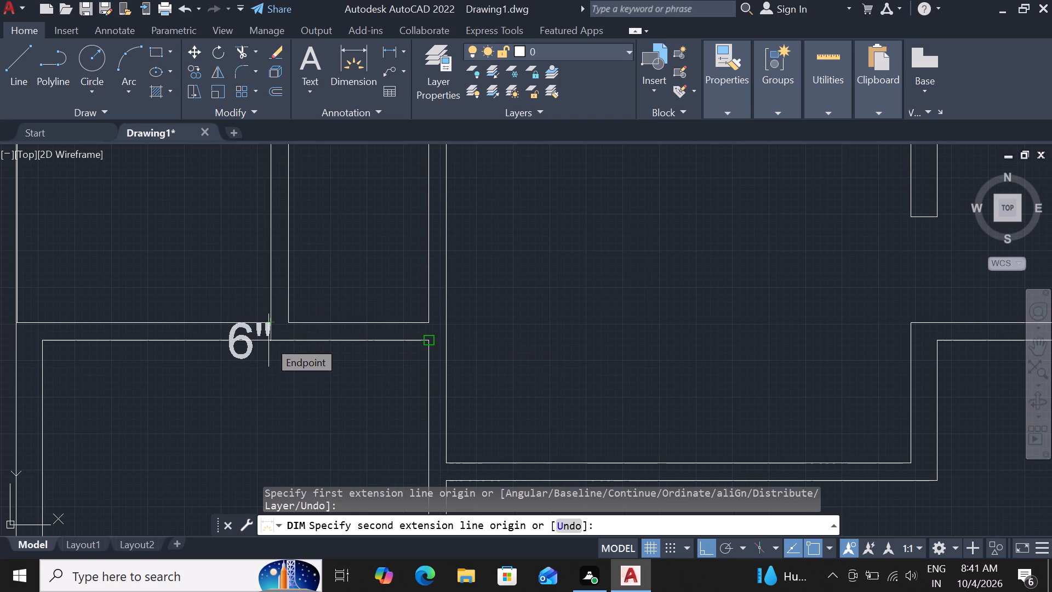
key("Escape")
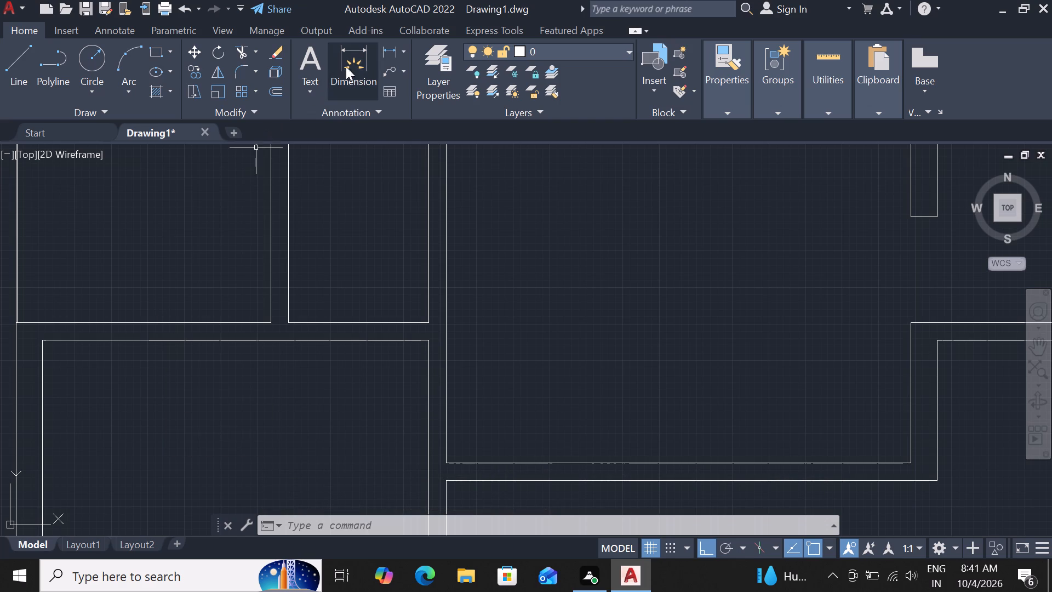
left_click(357, 55)
left_click(45, 336)
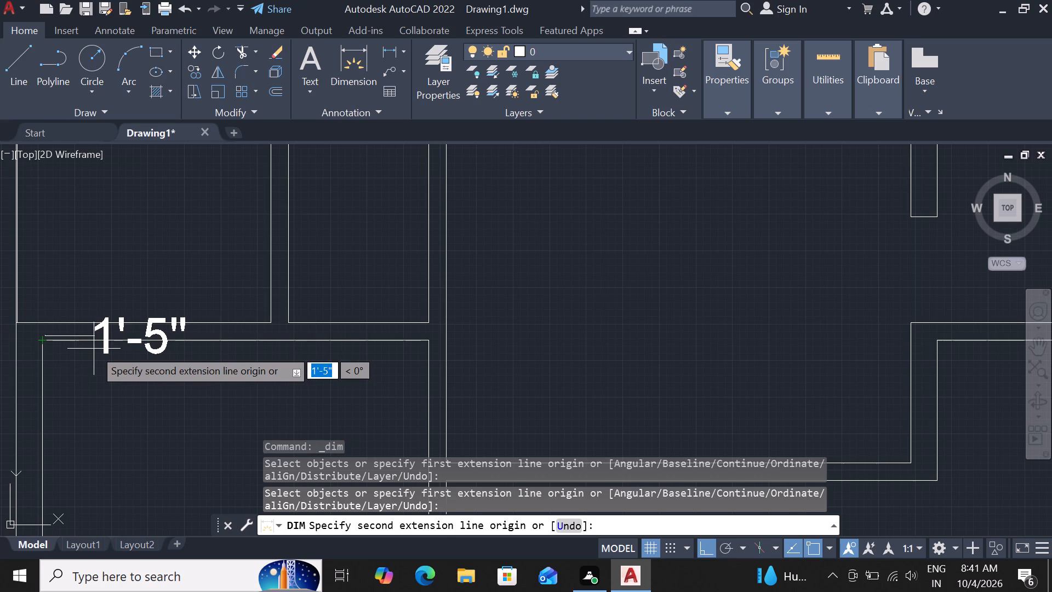
key("Escape")
left_click(357, 47)
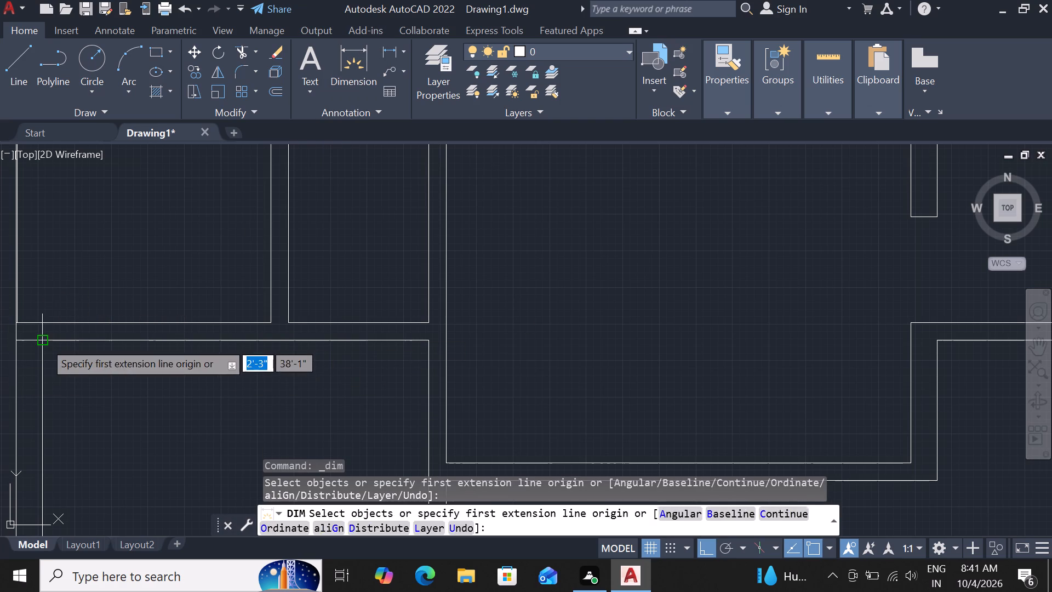
left_click_drag(44, 341, 46, 323)
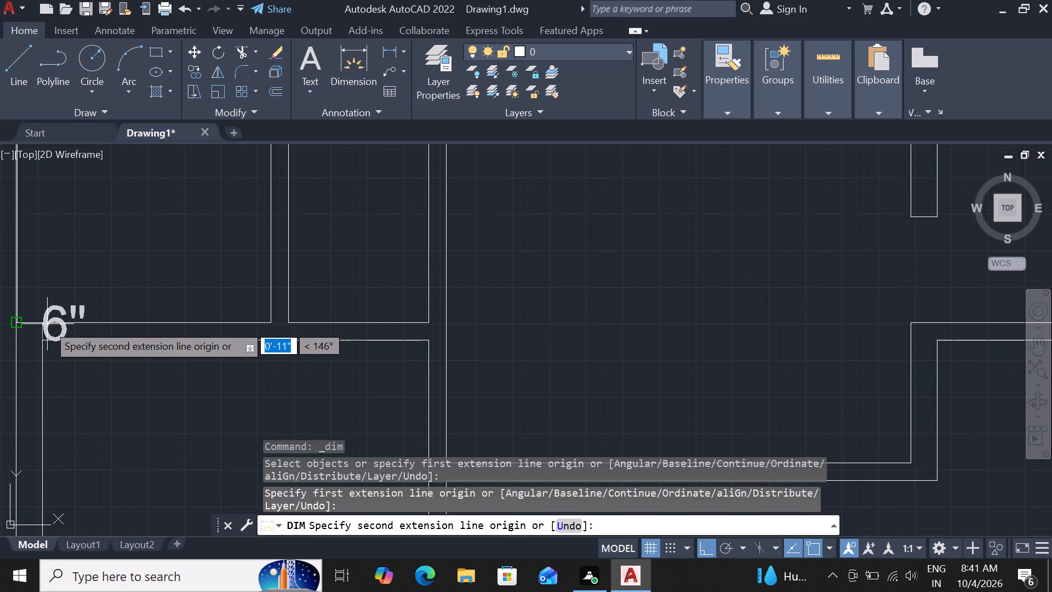
scroll(47, 324, "up", 4)
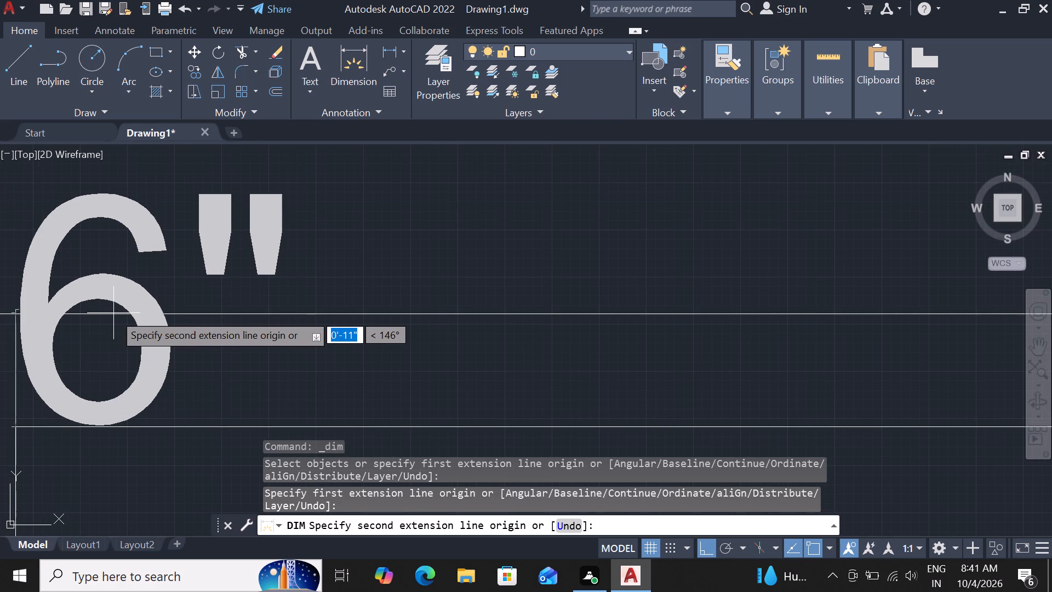
key("Escape")
Offset the northwest corner room's south wall line 9" to the south.
scroll(133, 337, "down", 3)
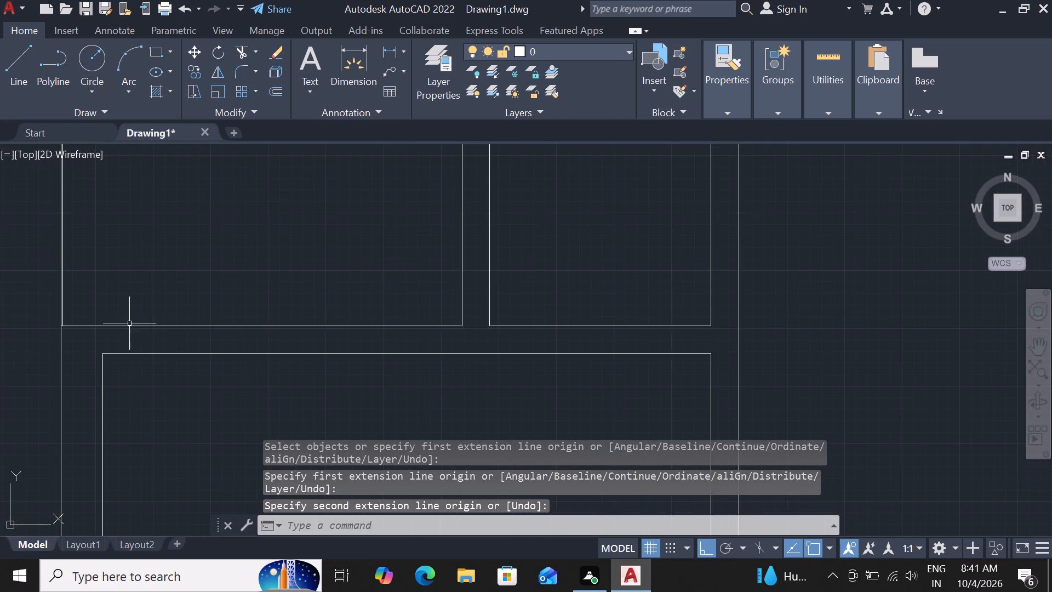
scroll(194, 357, "down", 1)
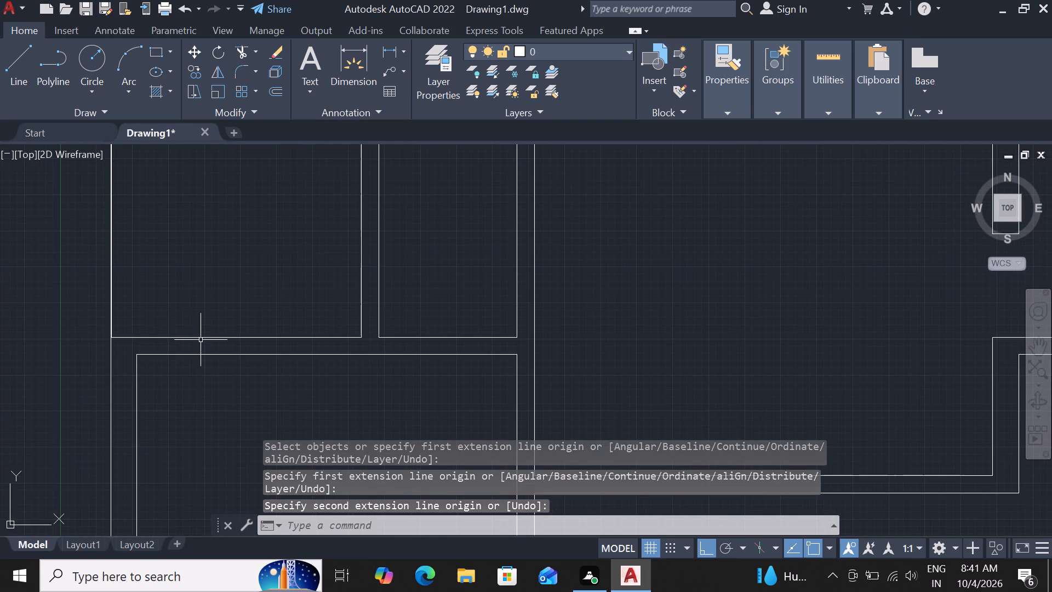
left_click(202, 337)
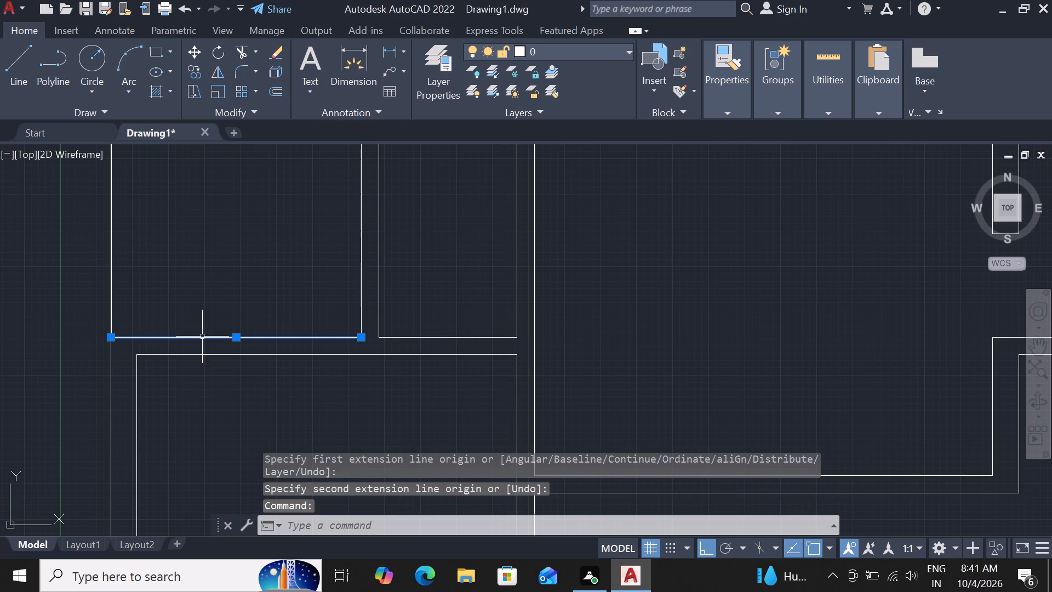
type("of")
key("space")
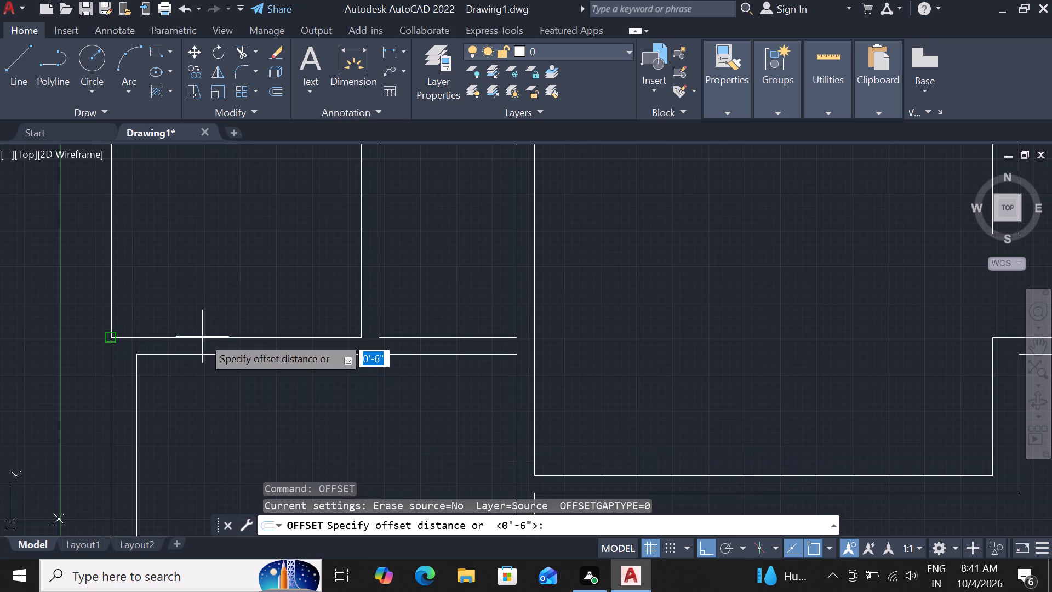
type("9\"")
key("Return")
left_click(211, 381)
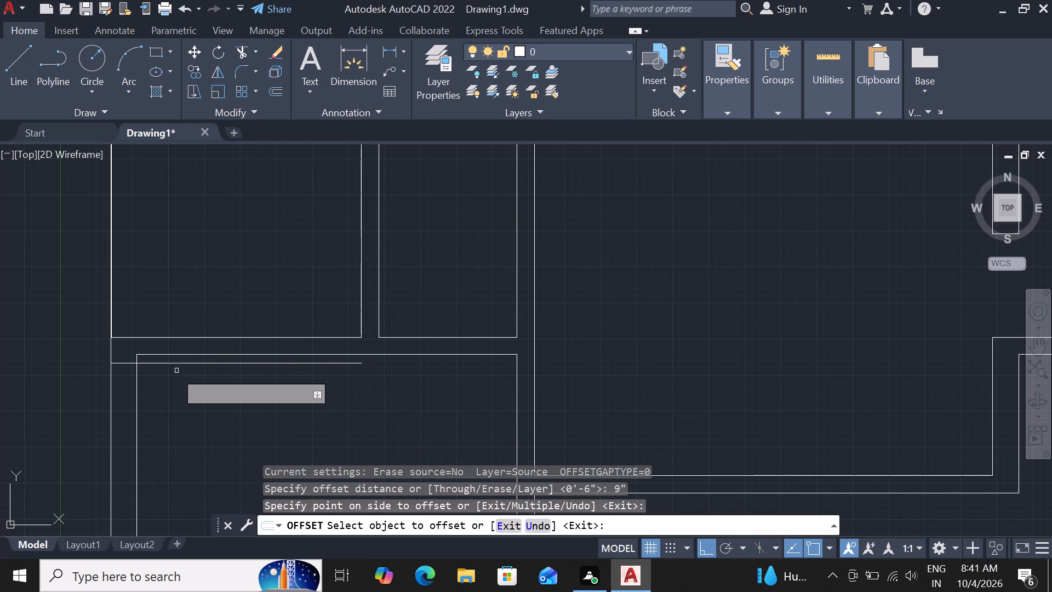
scroll(162, 371, "up", 2)
scroll(276, 355, "down", 2)
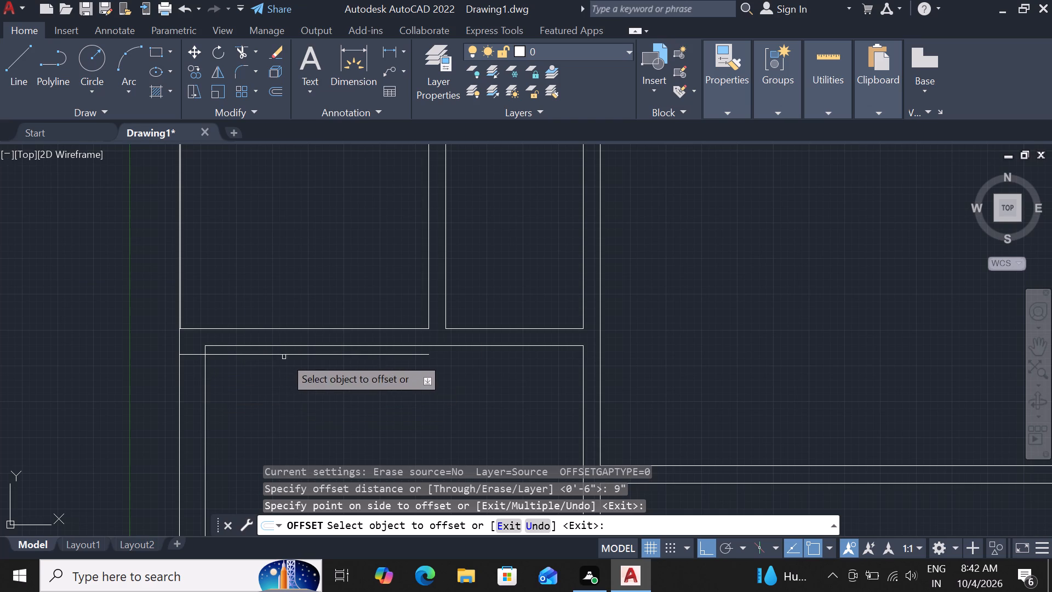
key("t")
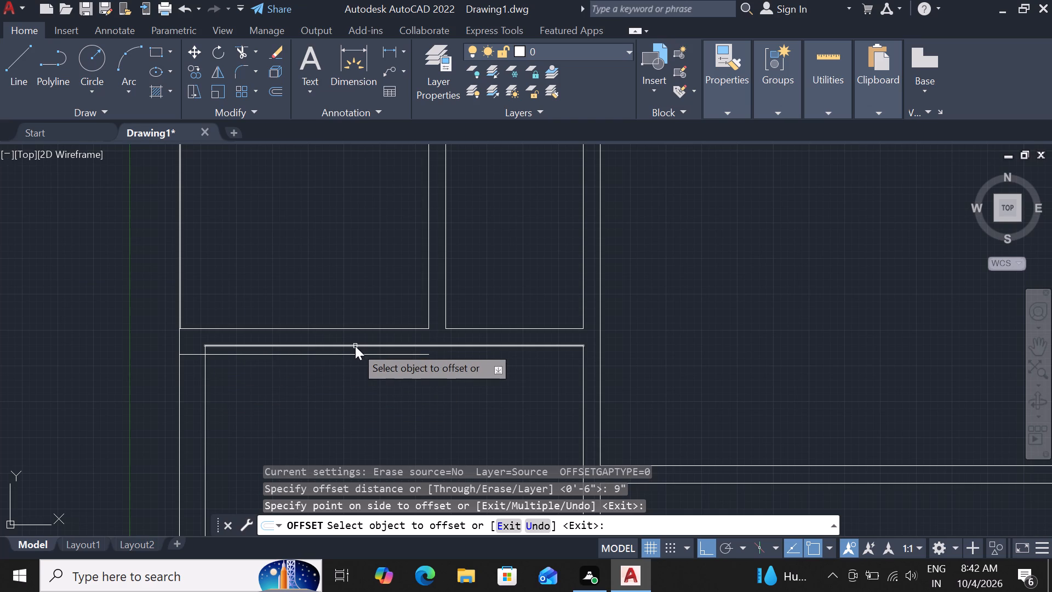
key("Escape")
Extend the partition's west line south to meet the new 9" offset line.
type("ex")
key("space")
key("space")
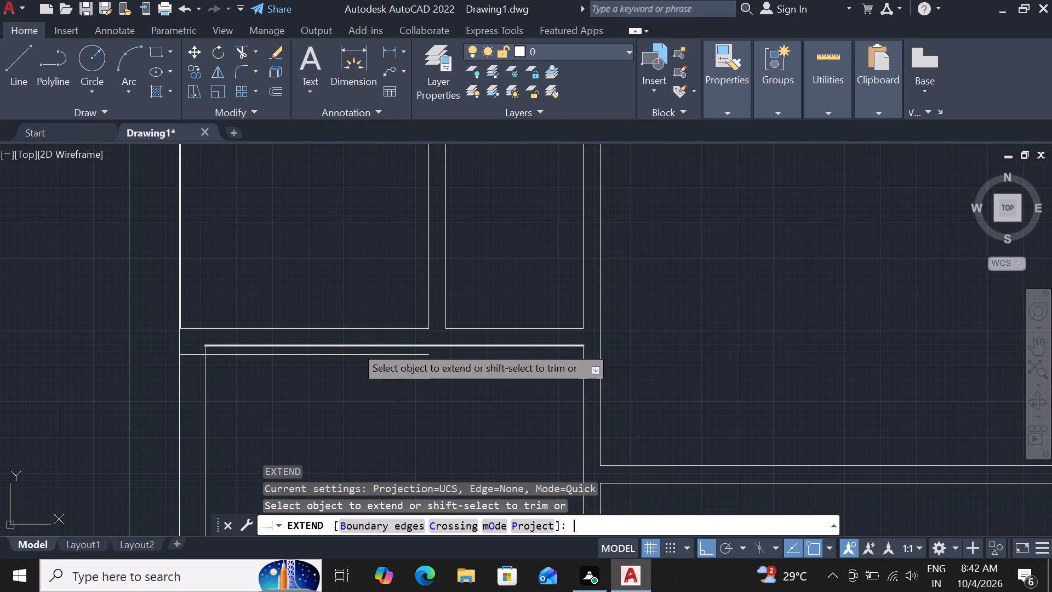
left_click(427, 314)
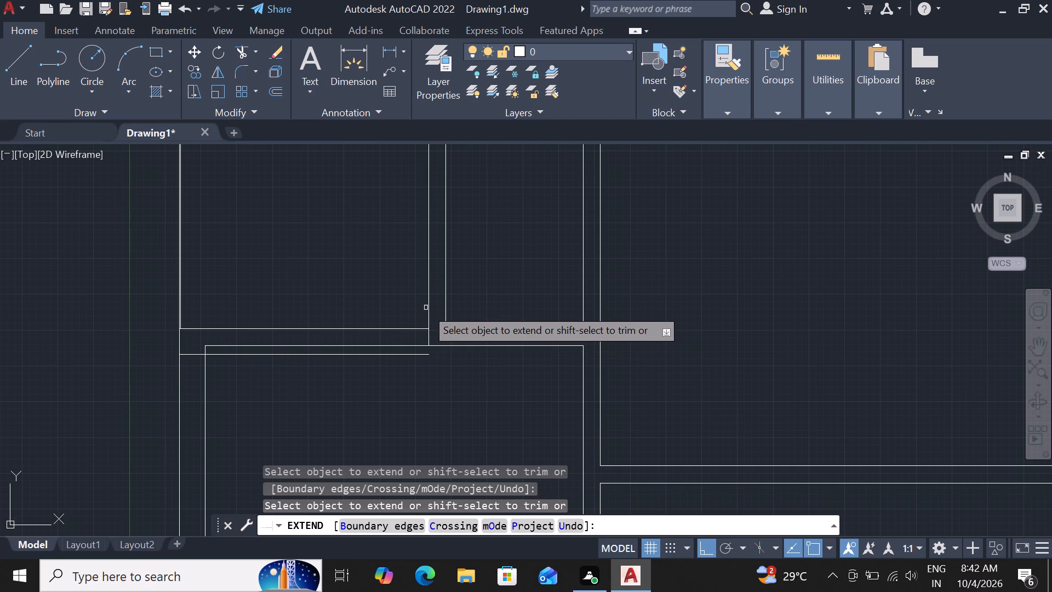
left_click(427, 330)
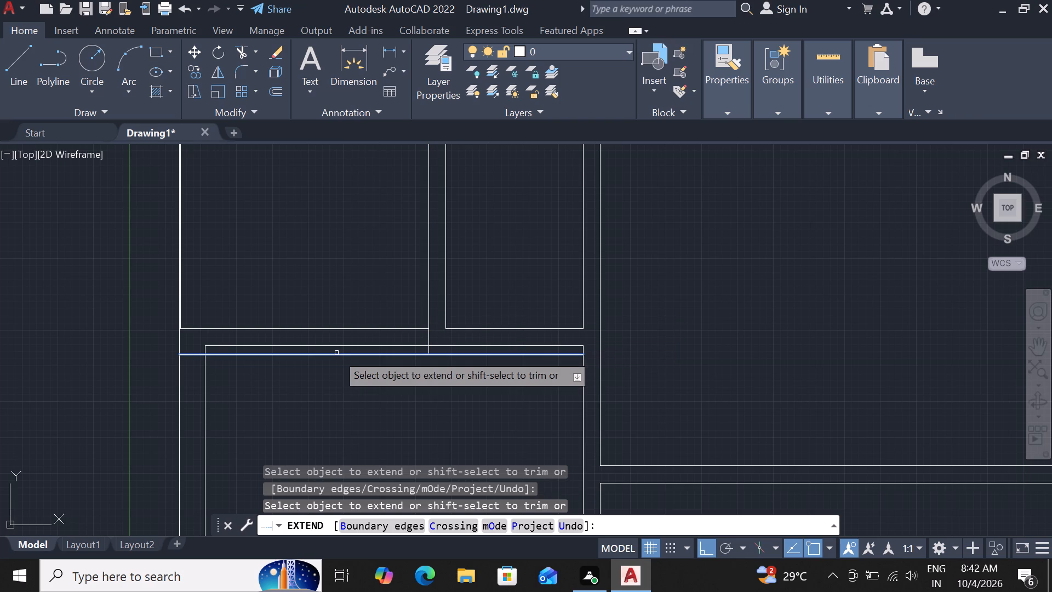
key("Escape")
Trim the old wall line west of the partition and the overhanging ends at the west wall's inner corner.
type("tr")
key("space")
key("space")
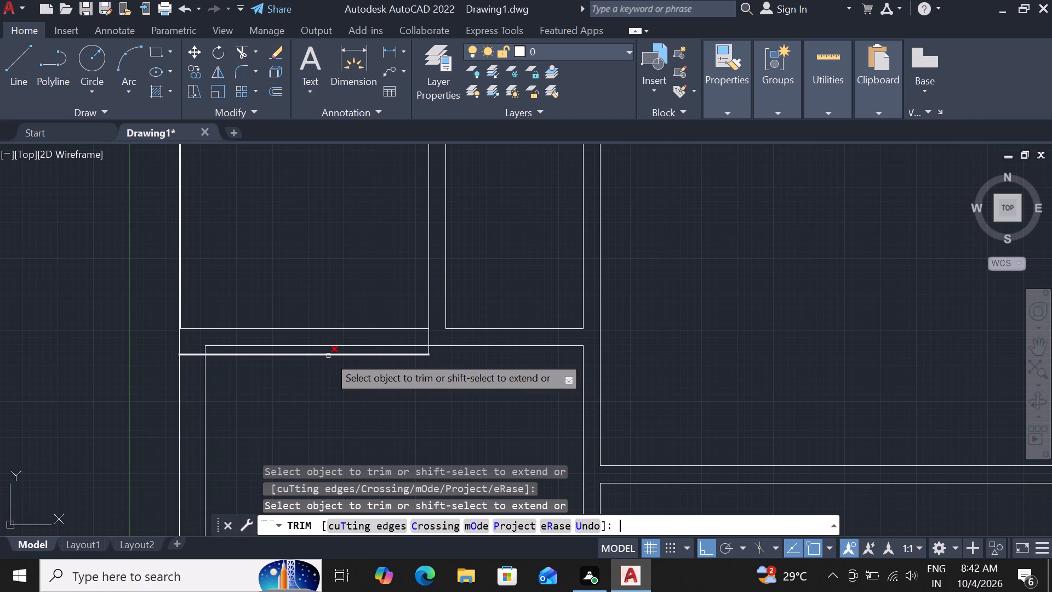
left_click(330, 347)
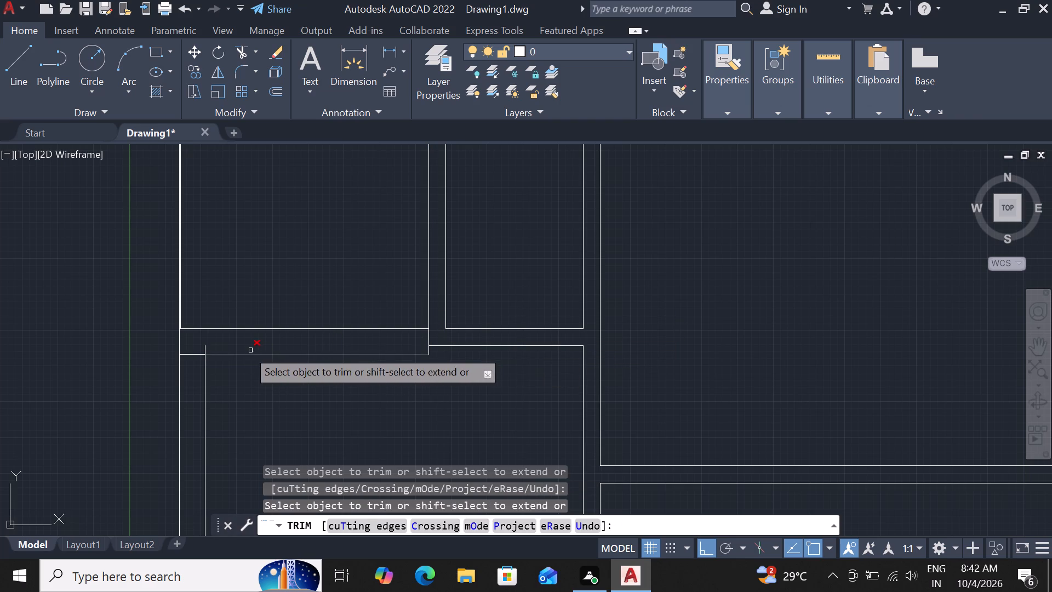
scroll(198, 350, "up", 3)
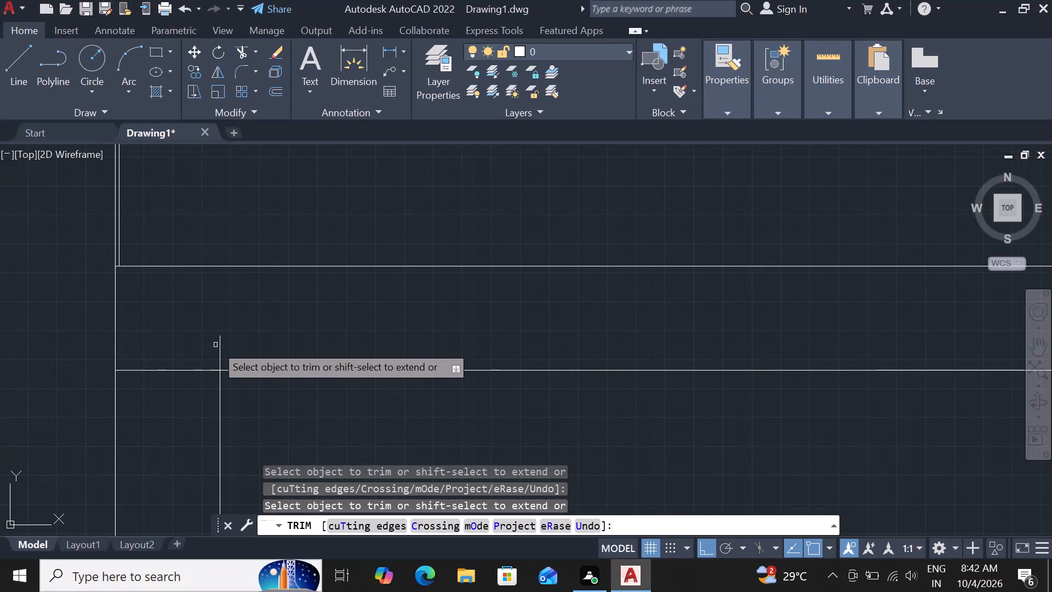
left_click(220, 343)
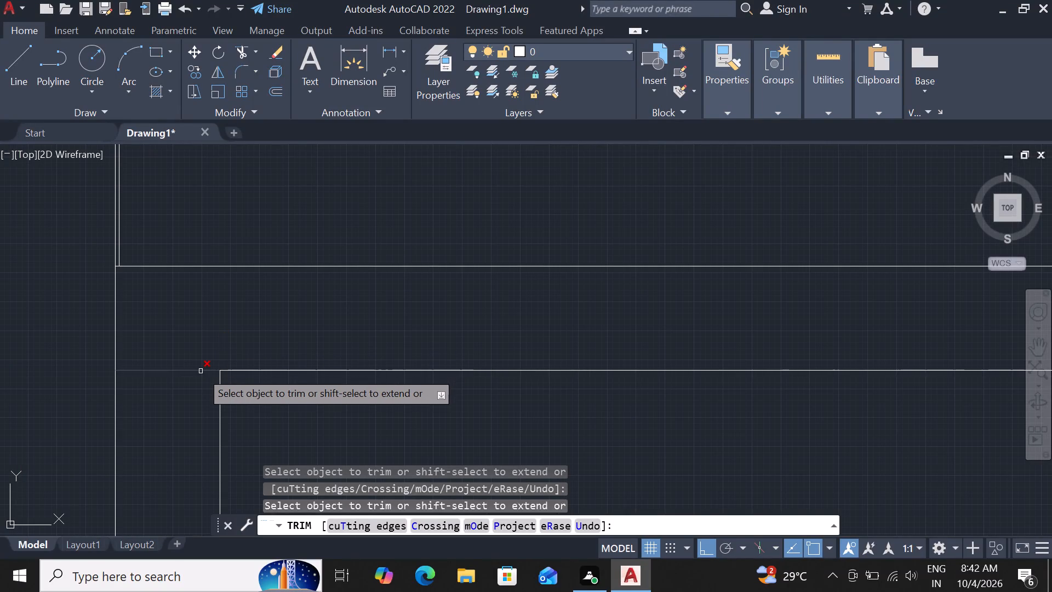
left_click(201, 371)
scroll(188, 355, "down", 4)
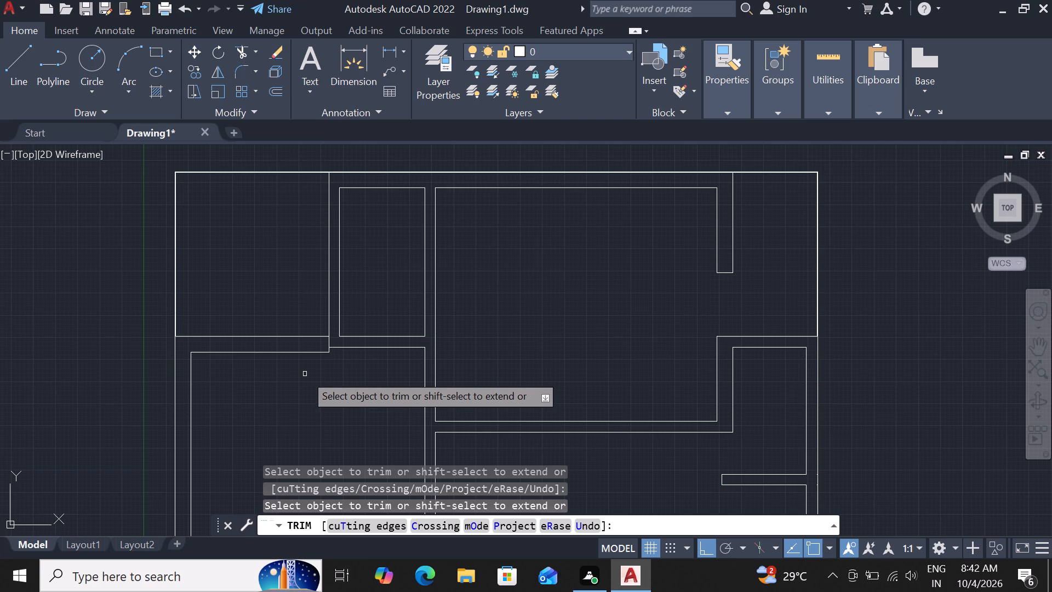
key("Escape")
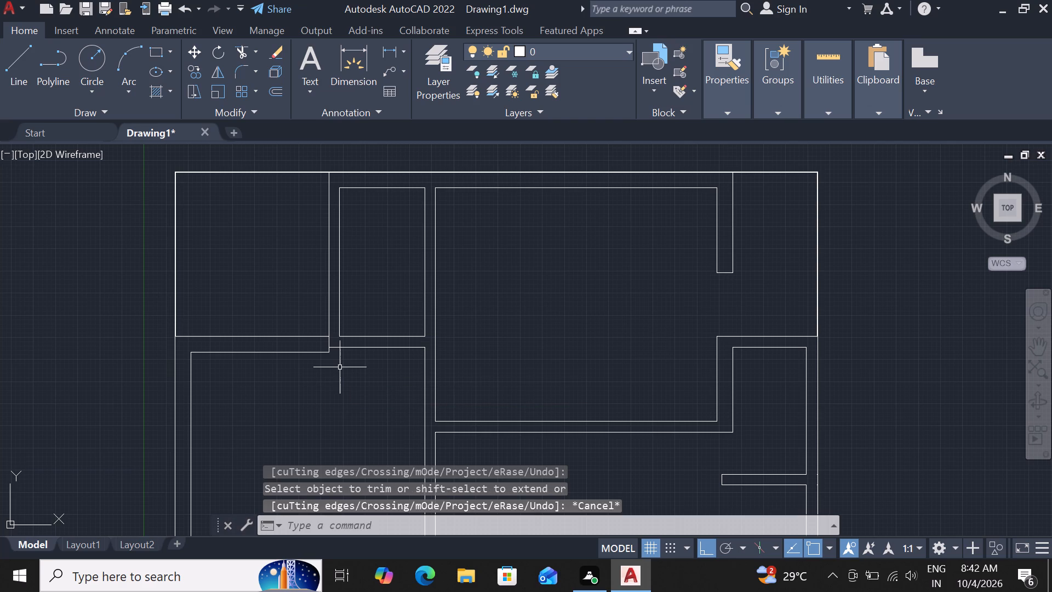
Extend the partition's east line south to the far side of the narrow room's south wall.
type("ex")
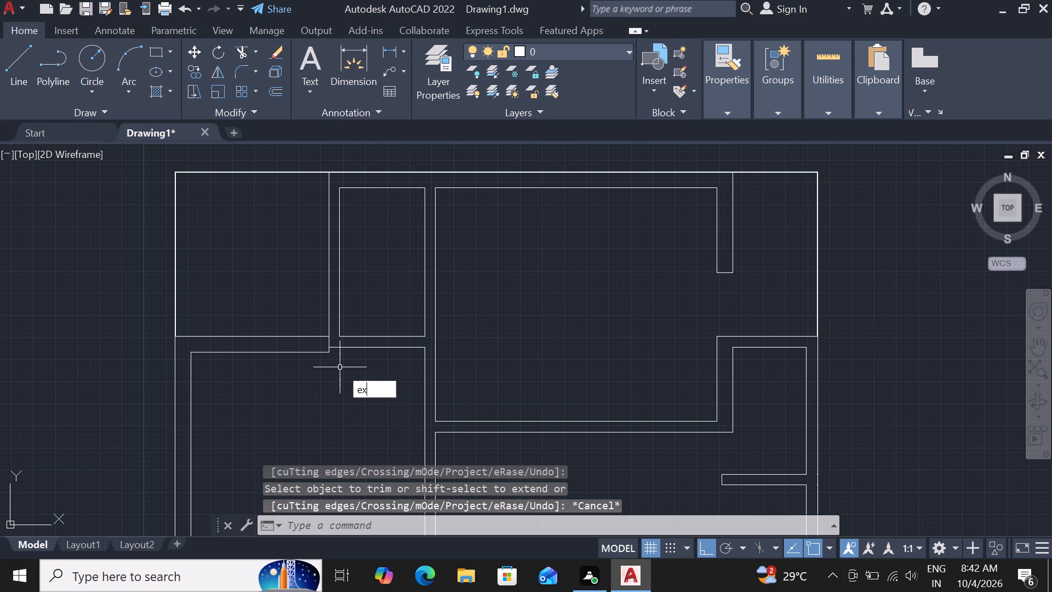
key("space")
left_click(337, 326)
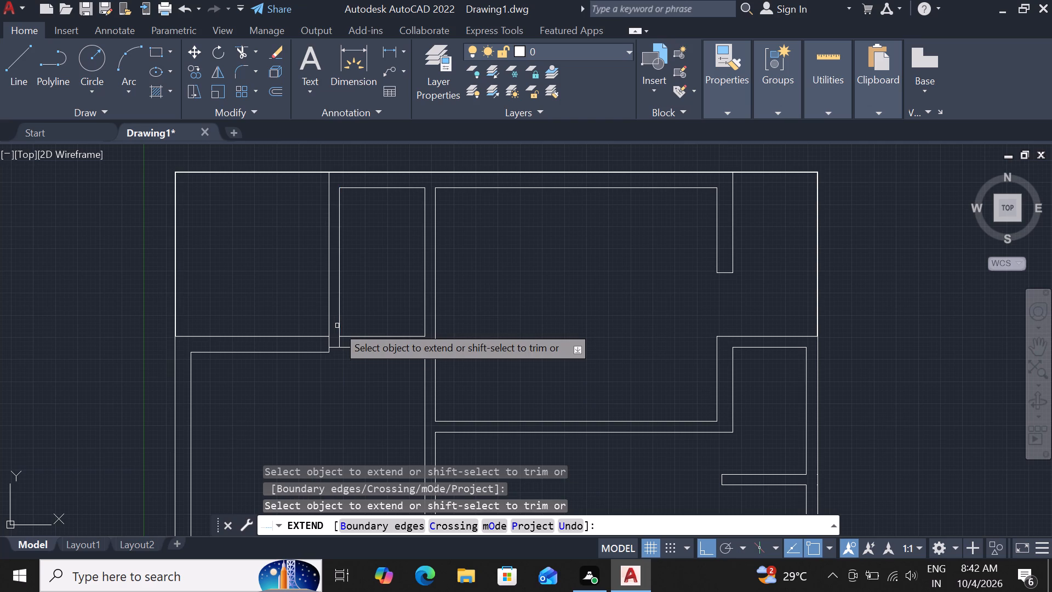
key("Escape")
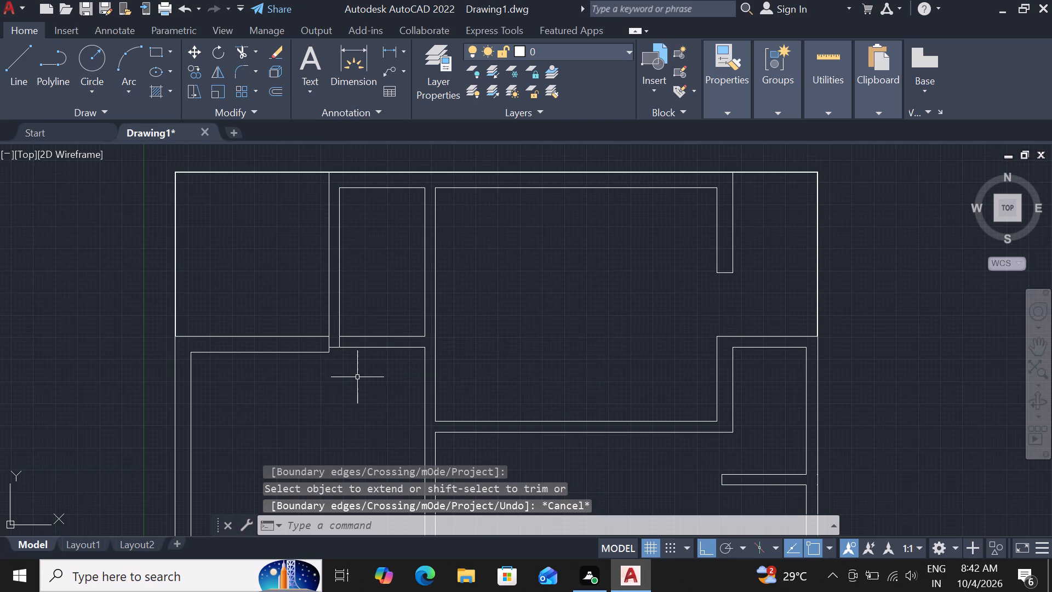
Measure the narrow room's width along its south wall line.
scroll(357, 376, "up", 3)
scroll(334, 335, "down", 1)
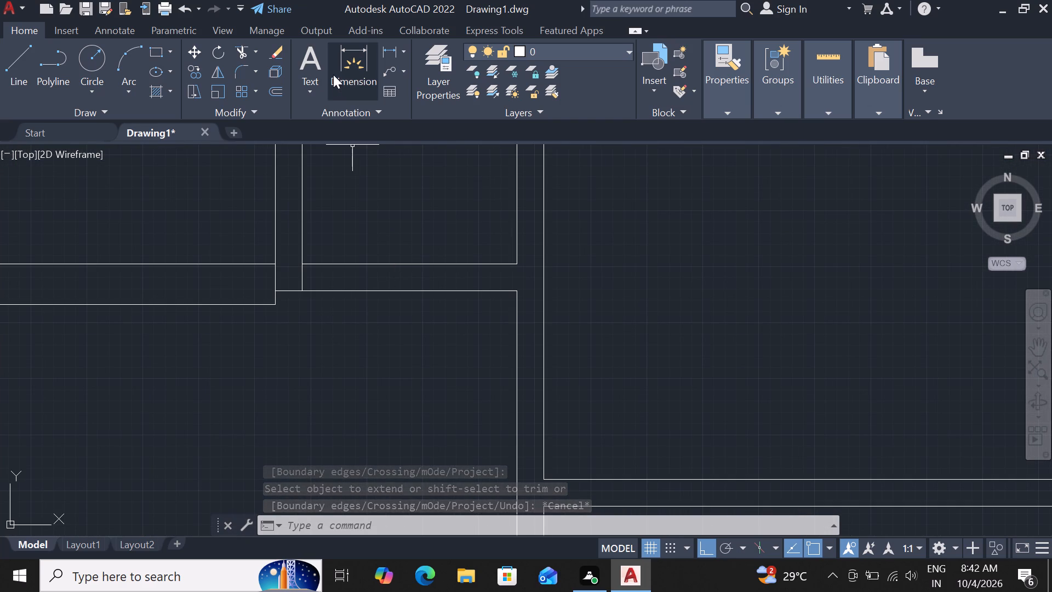
left_click(350, 57)
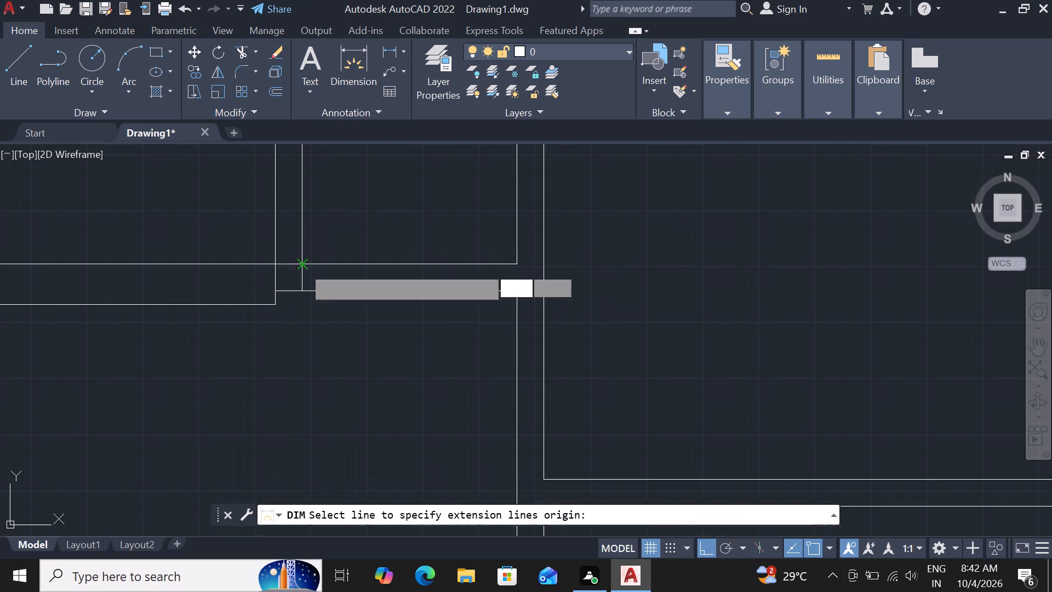
left_click_drag(305, 265, 311, 261)
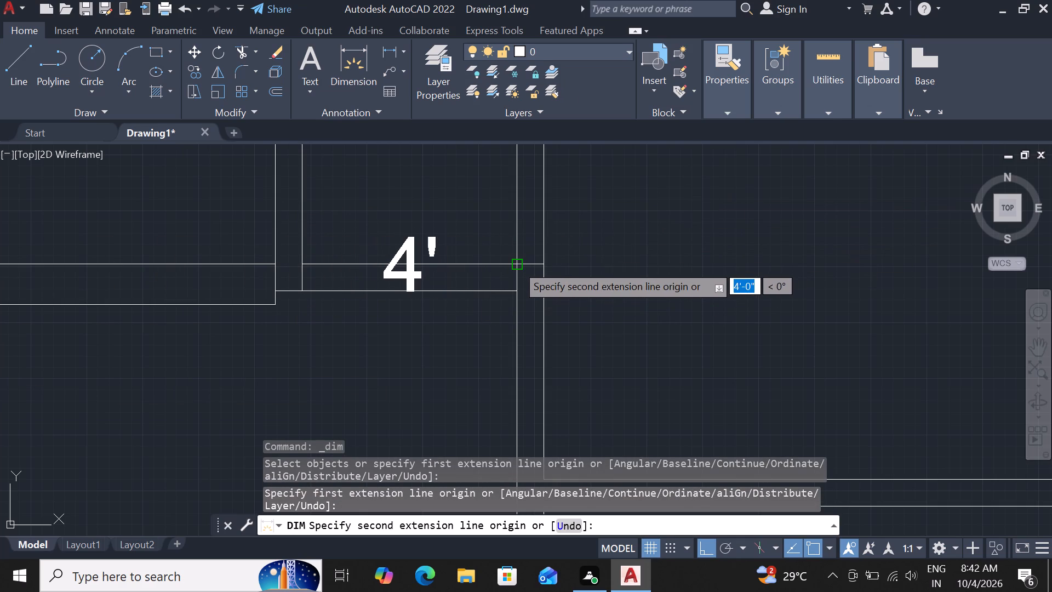
key("Escape")
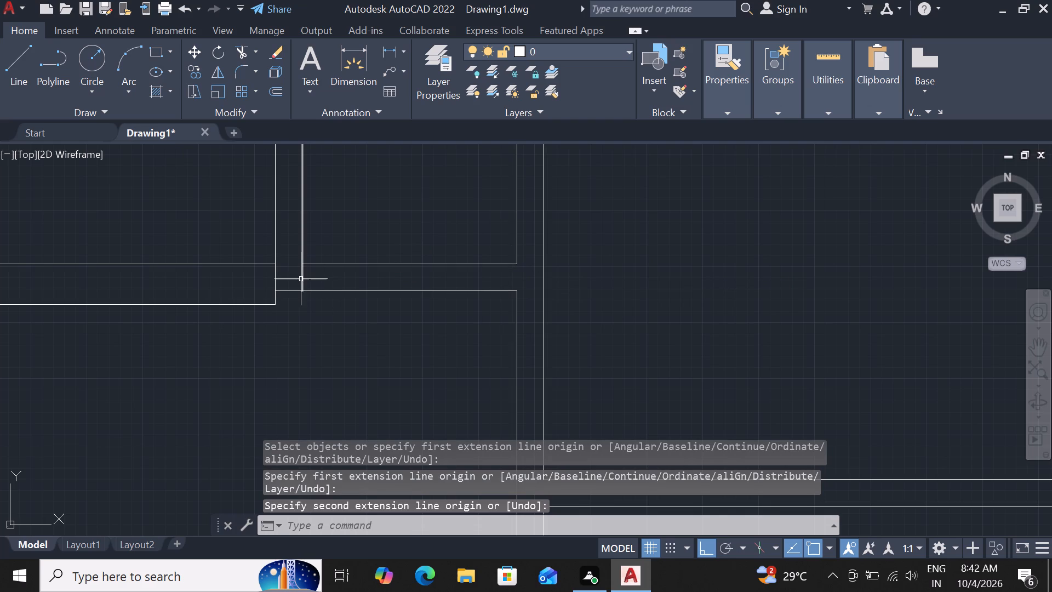
Trim the partition's east line where it crosses the narrow room's south wall.
scroll(344, 281, "up", 1)
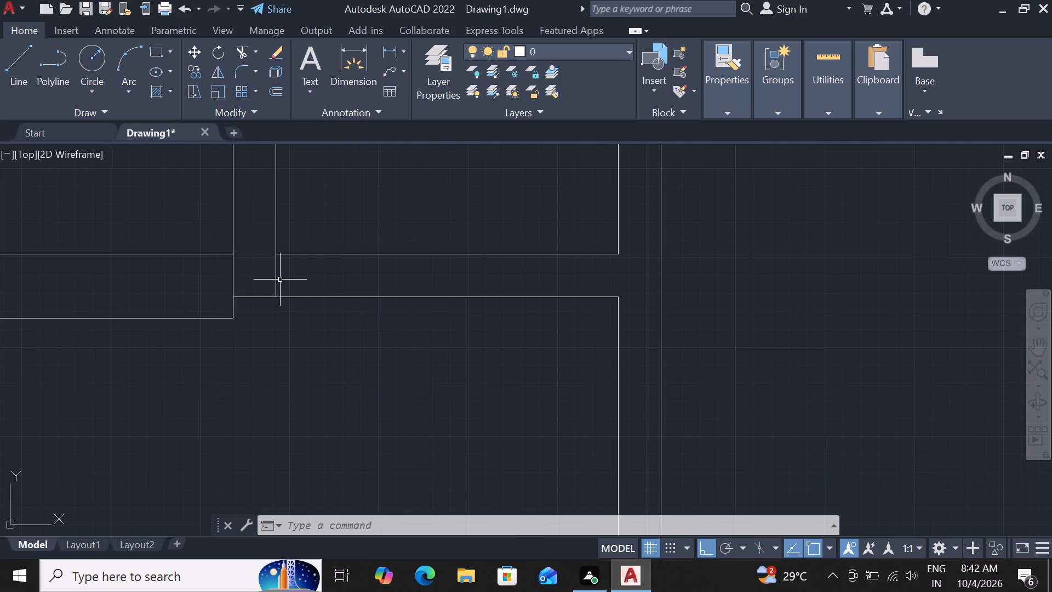
key("t")
type("r")
key("space")
key("space")
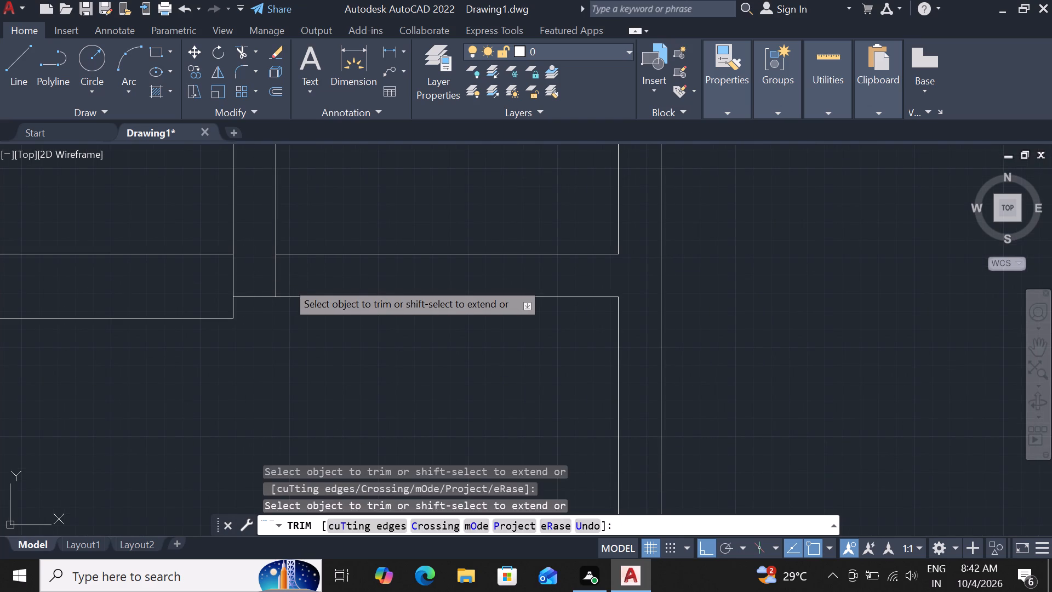
left_click(287, 282)
left_click(270, 291)
key("Escape")
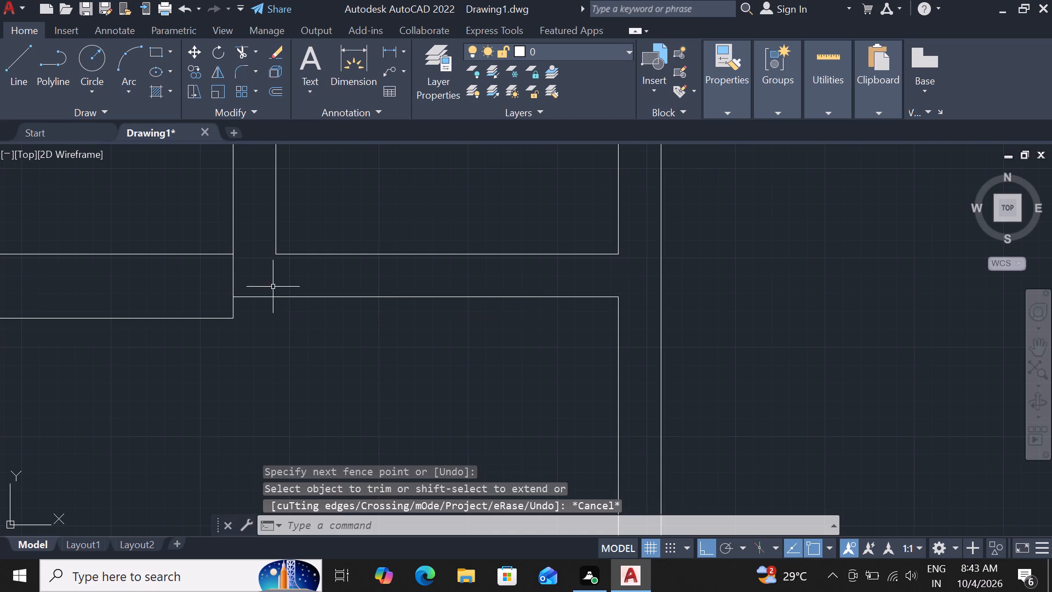
Draw a 6" line south from the narrow room's southwest inner corner across its south wall.
key("l")
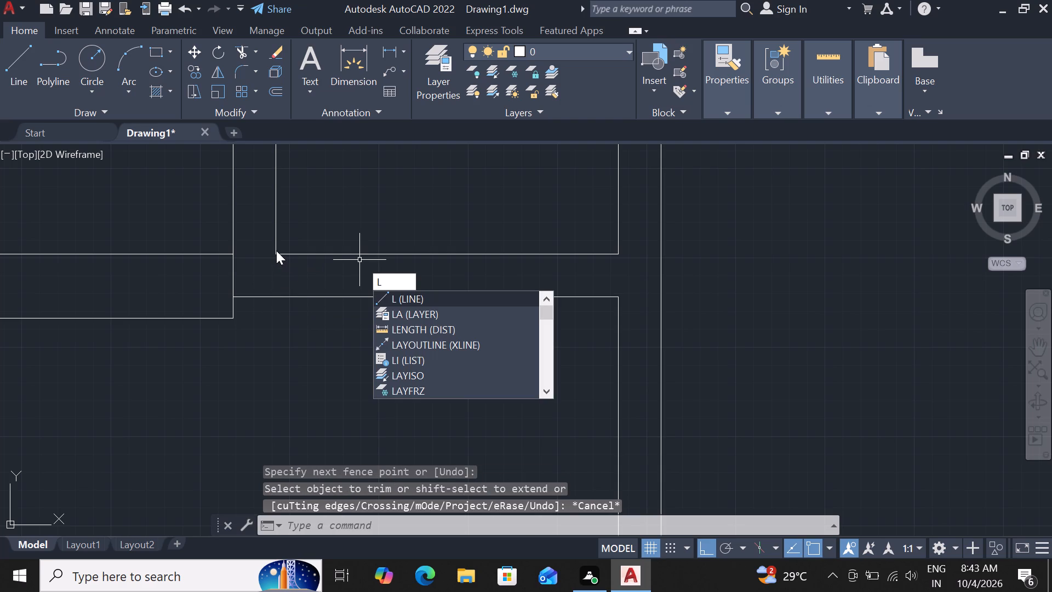
key("space")
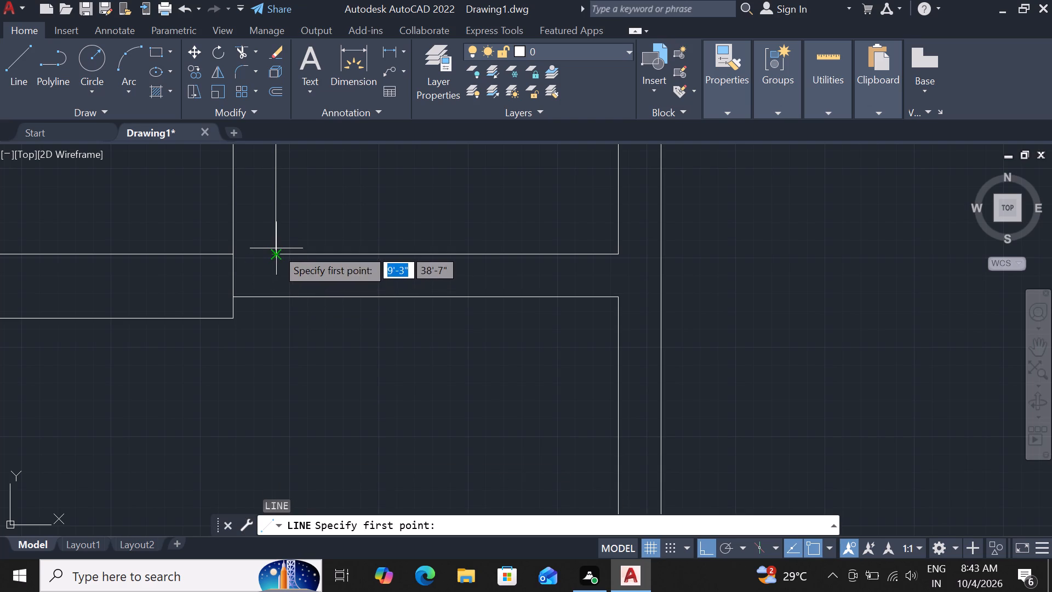
left_click(277, 252)
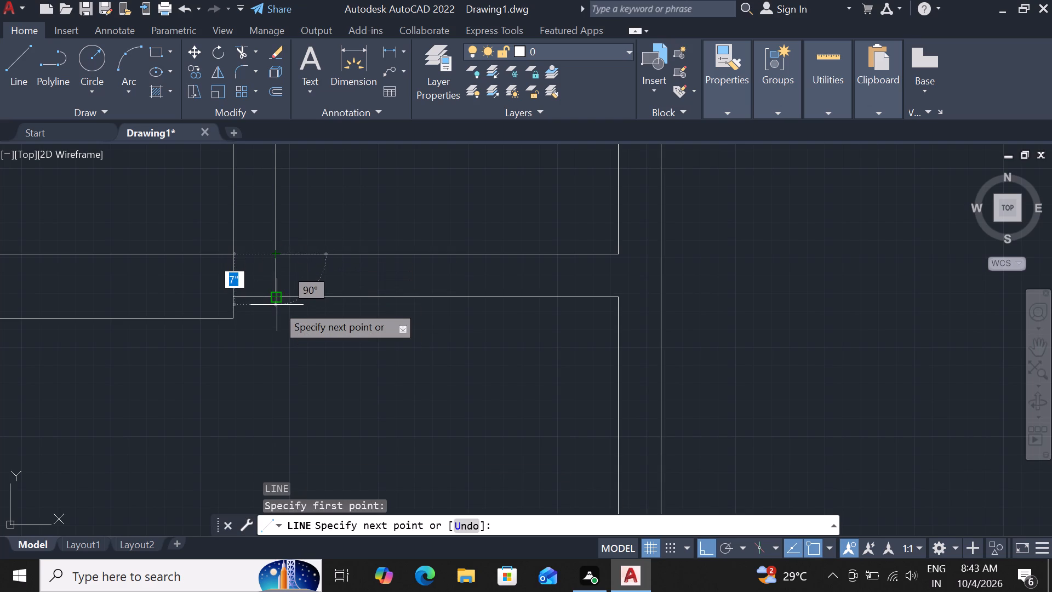
key("6")
key("shift+quotedbl")
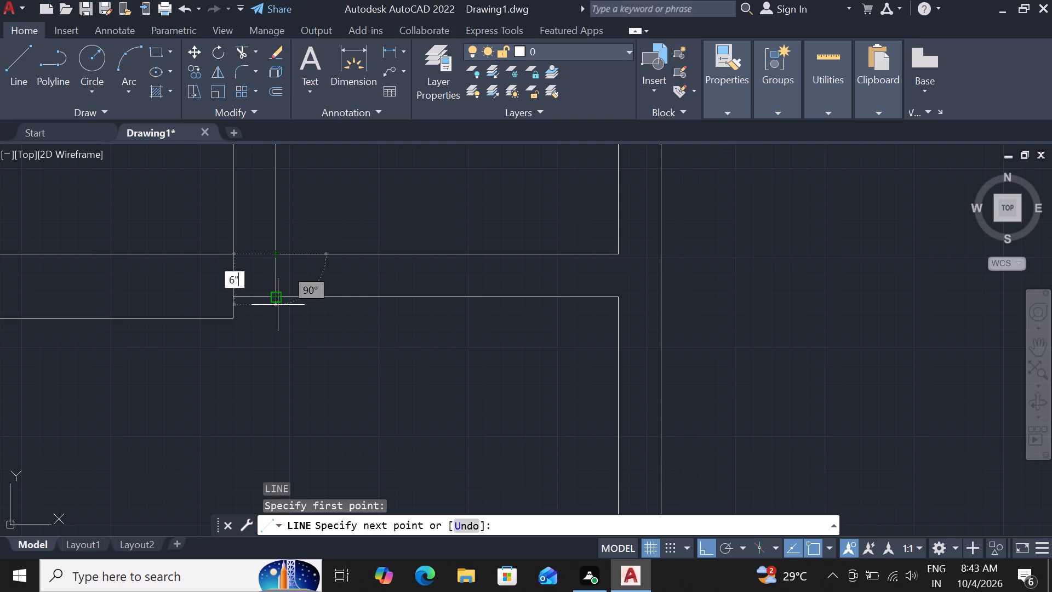
key("Return")
key("Escape")
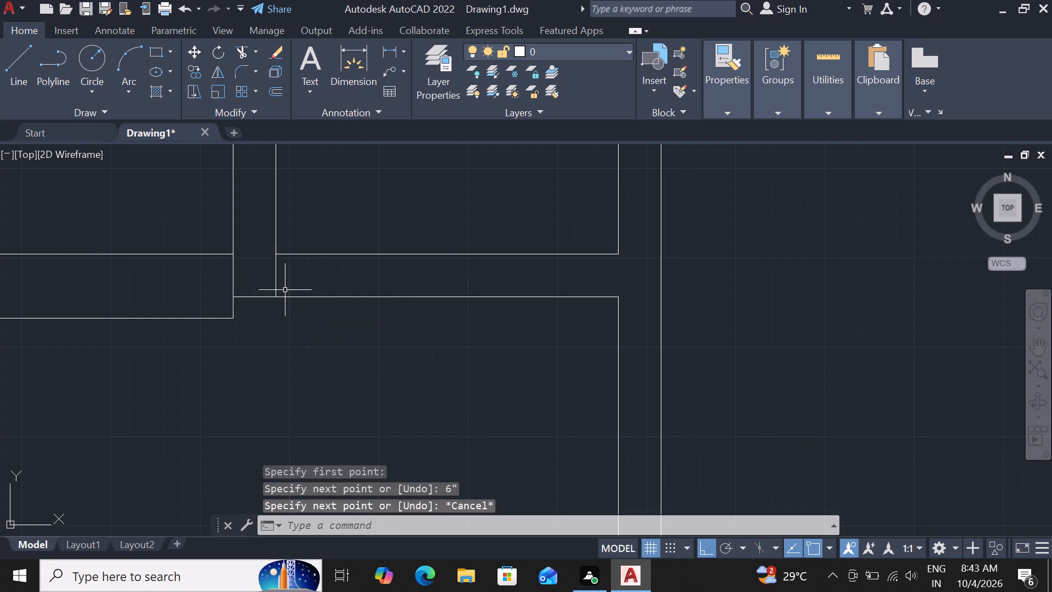
key("space")
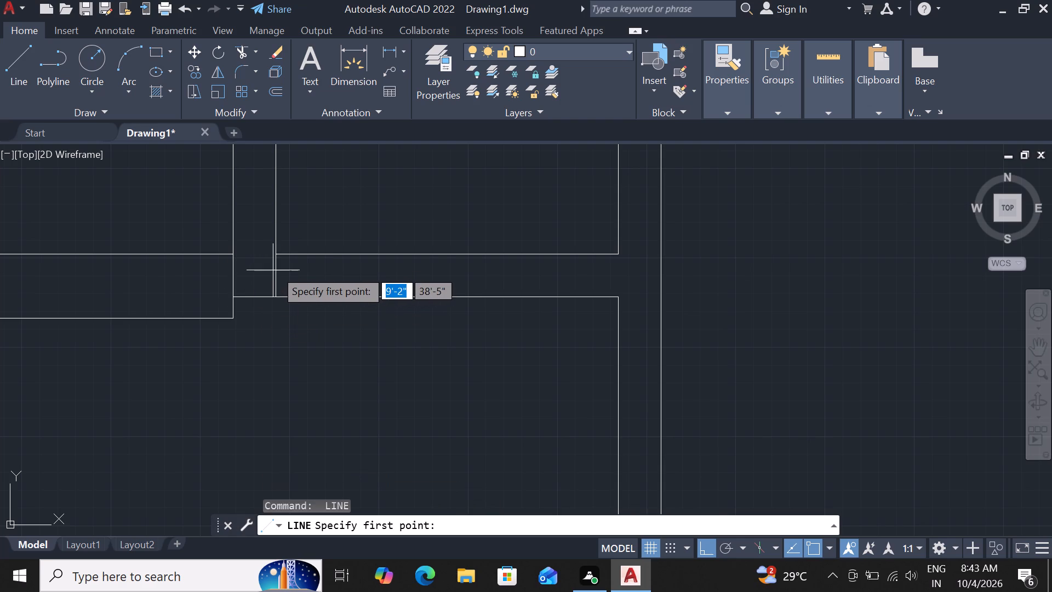
key("Escape")
Offset the short 6" line 3' to the east along the narrow room's south wall.
left_click(275, 277)
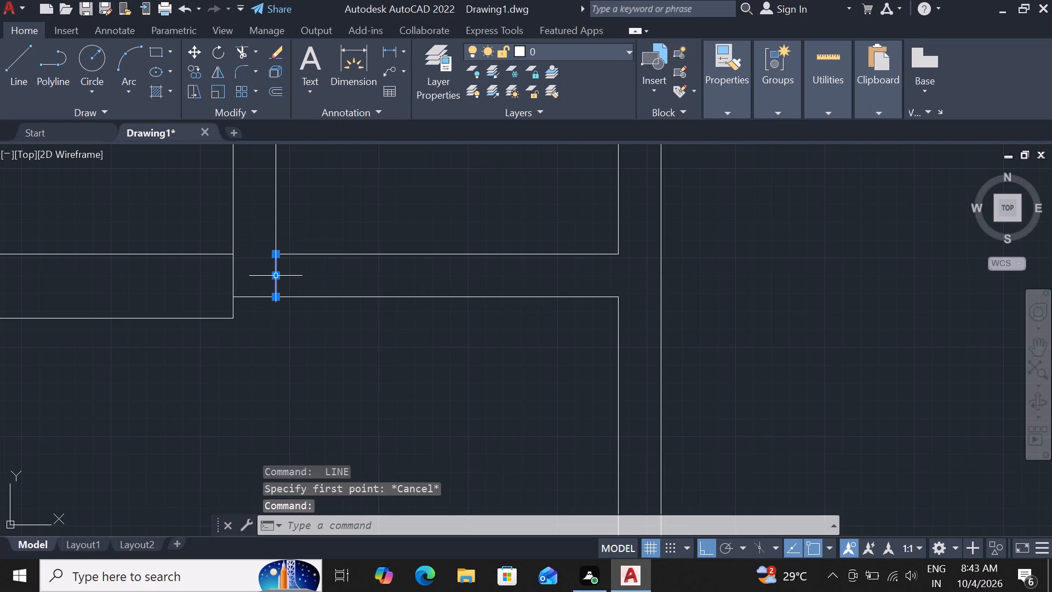
type("of")
key("space")
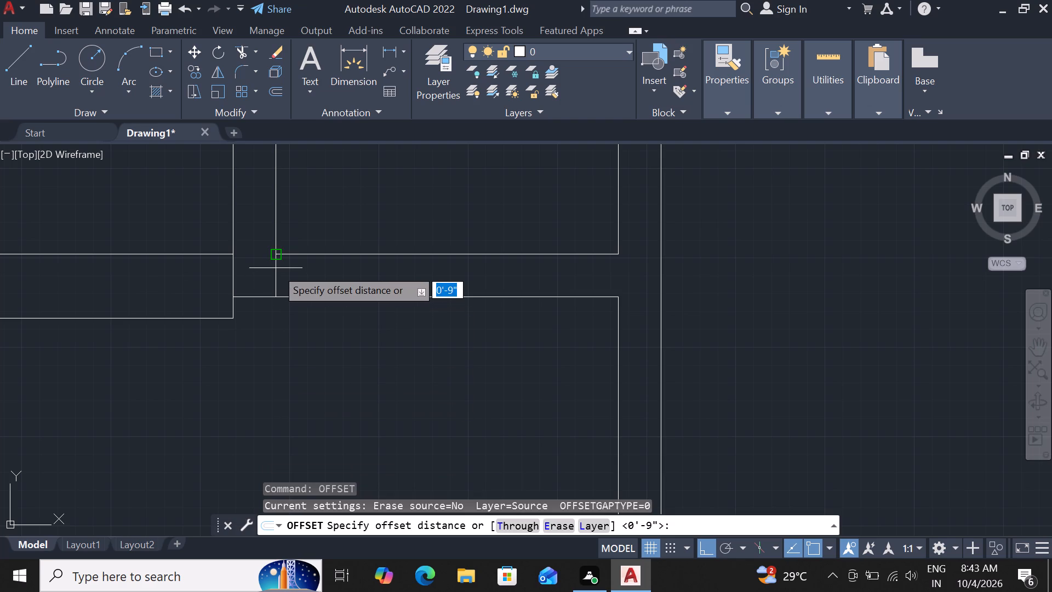
key("3")
key("apostrophe")
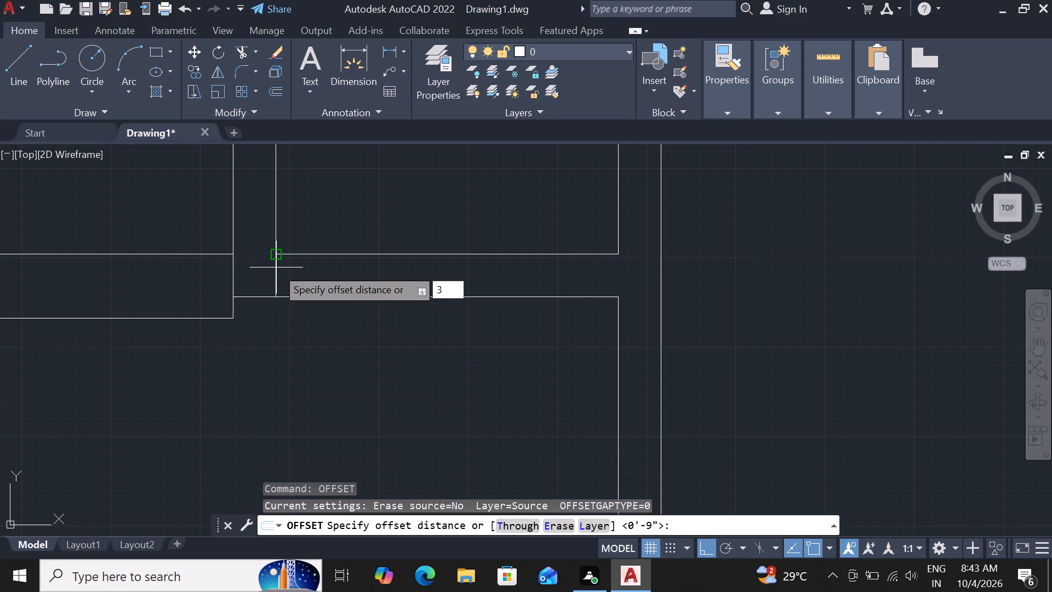
key("Return")
left_click(467, 301)
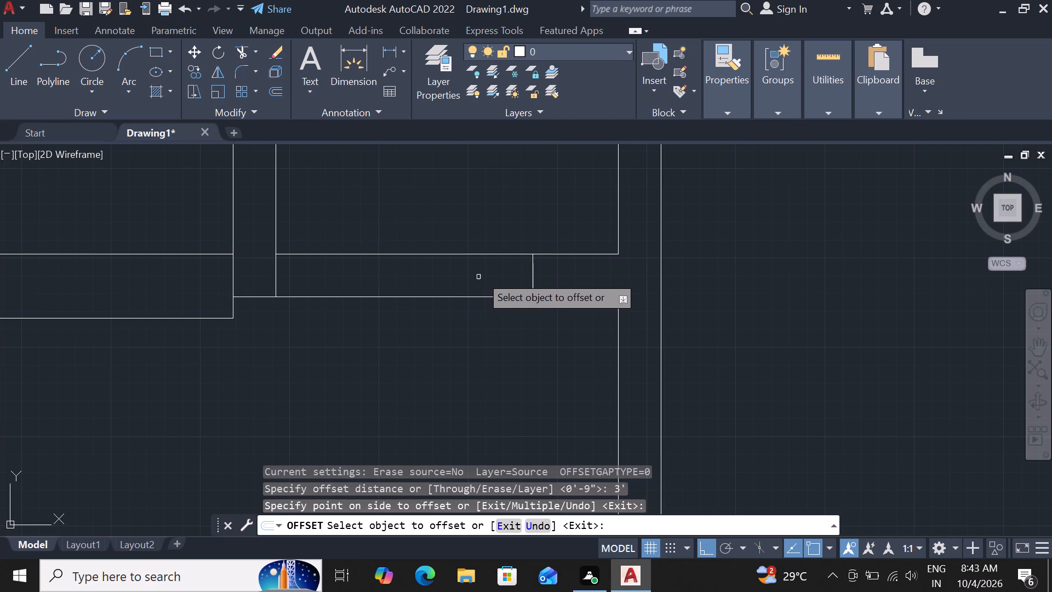
key("Escape")
Trim both south wall lines of the narrow room between the two short cross lines to form the door opening.
type("tr")
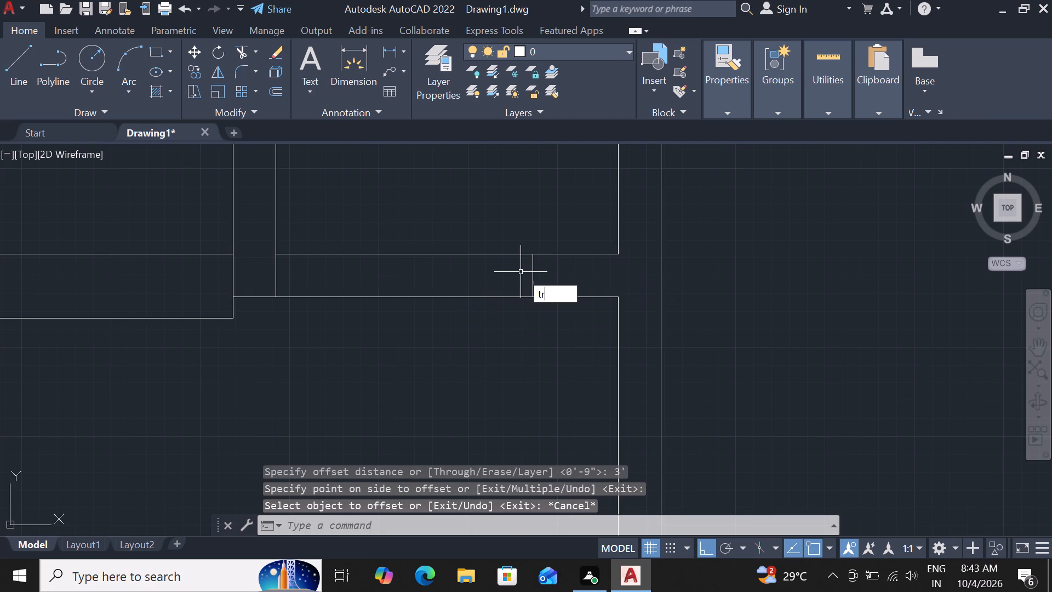
key("space")
key("space")
left_click_drag(406, 320, 406, 292)
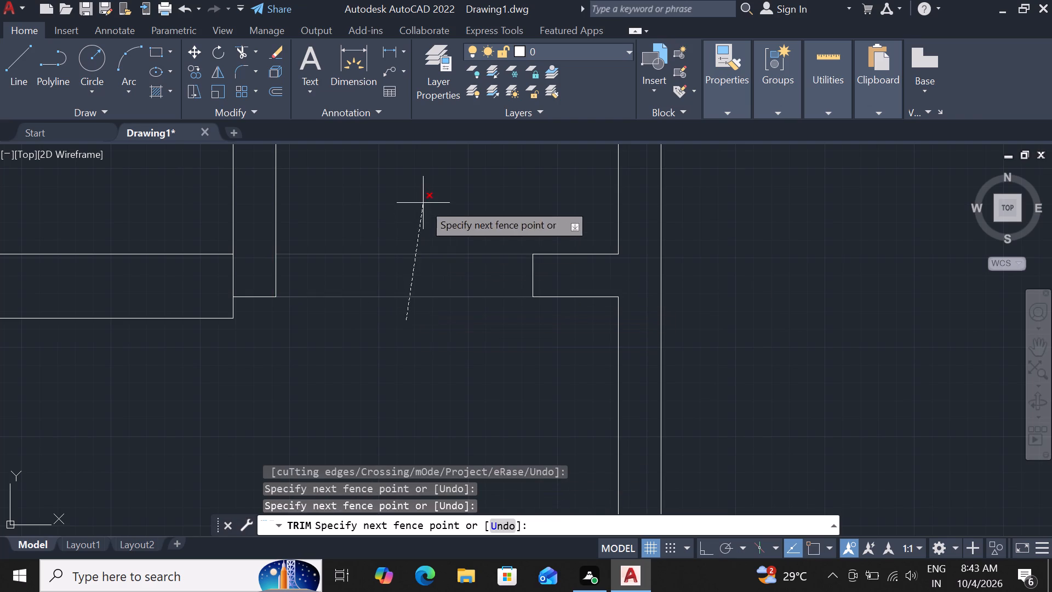
left_click(423, 203)
scroll(414, 252, "down", 2)
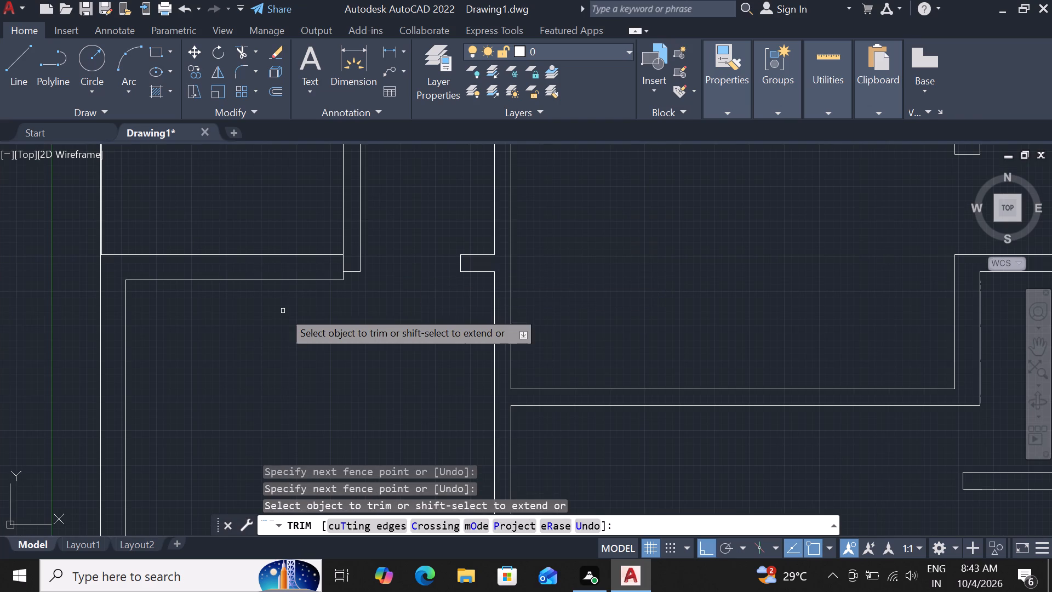
key("Escape")
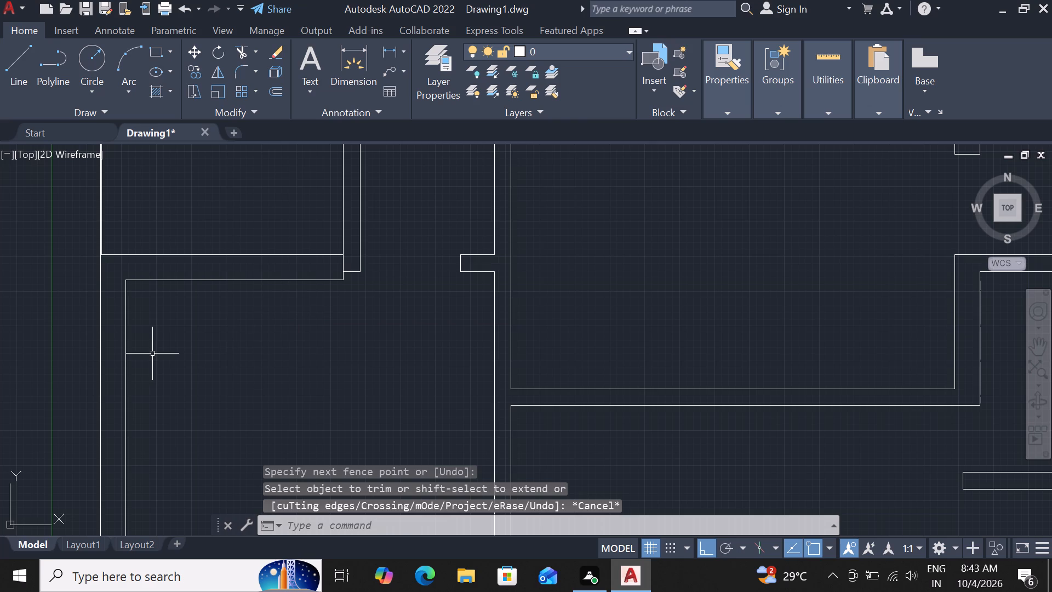
Measure the west wall's thickness at its inner corner below the northwest room.
left_click_drag(346, 45, 342, 67)
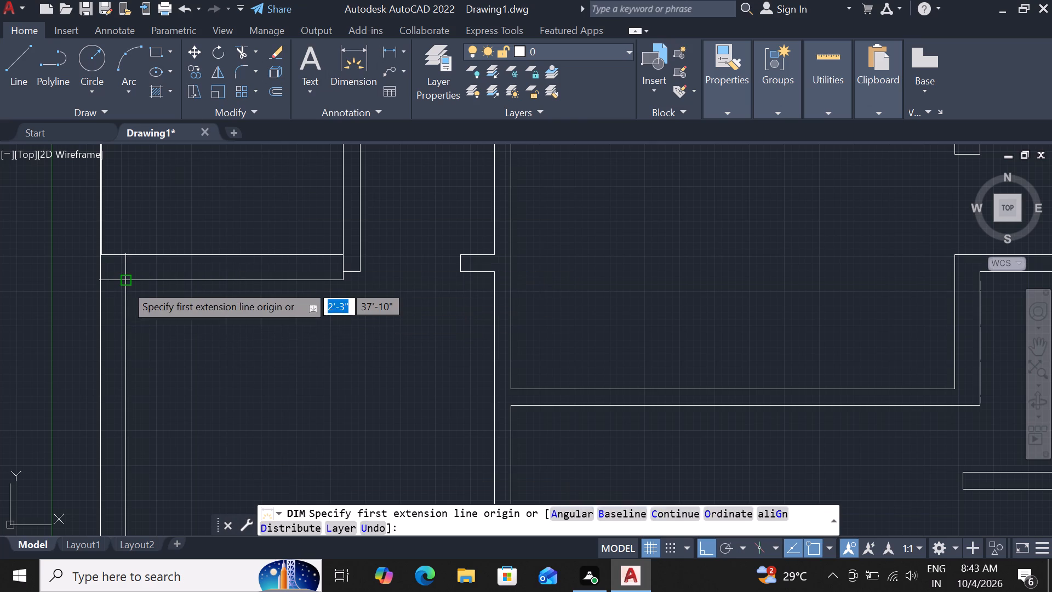
left_click(125, 284)
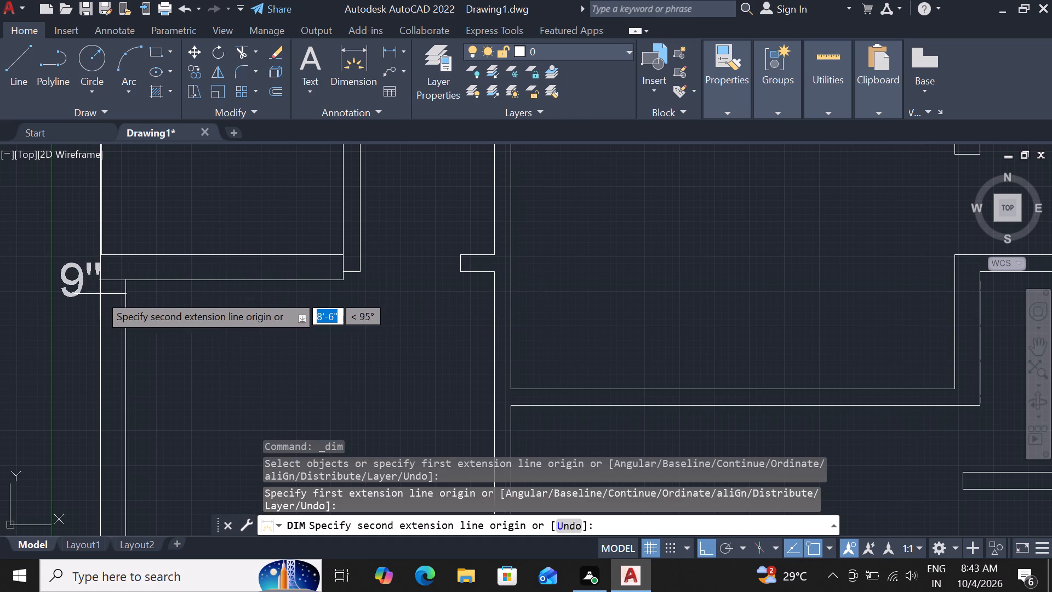
key("Escape")
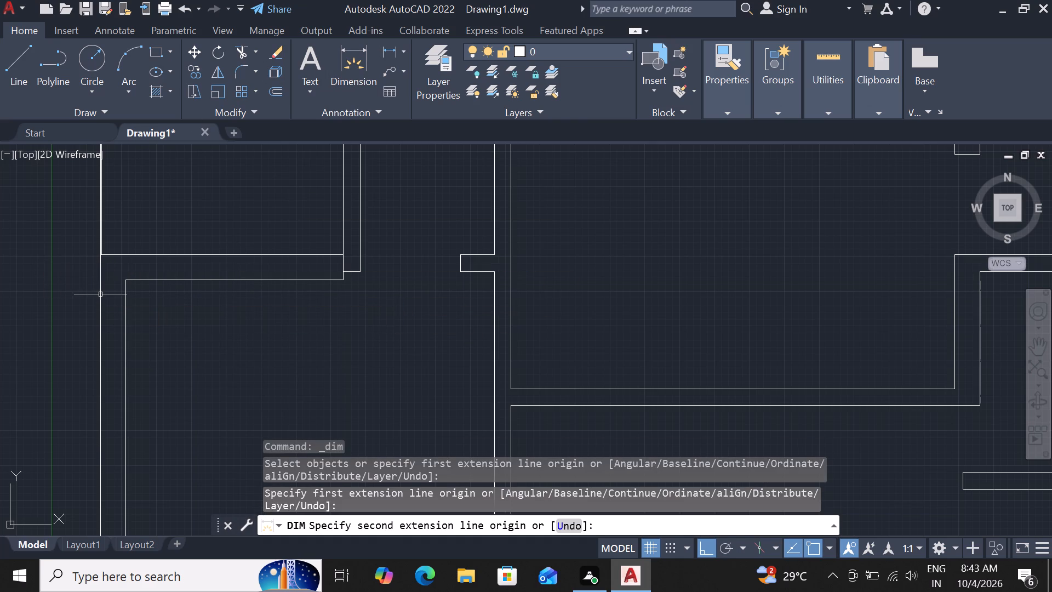
Trim the partition's west line where it crosses the east end of the northwest room's 9" south wall.
scroll(335, 254, "up", 1)
scroll(308, 277, "down", 1)
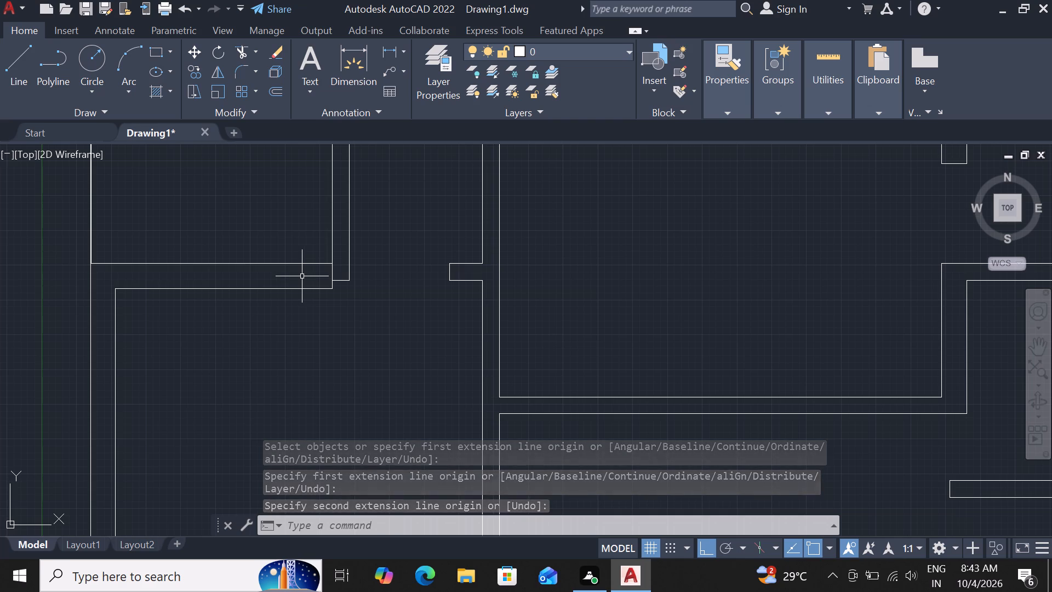
scroll(318, 281, "up", 2)
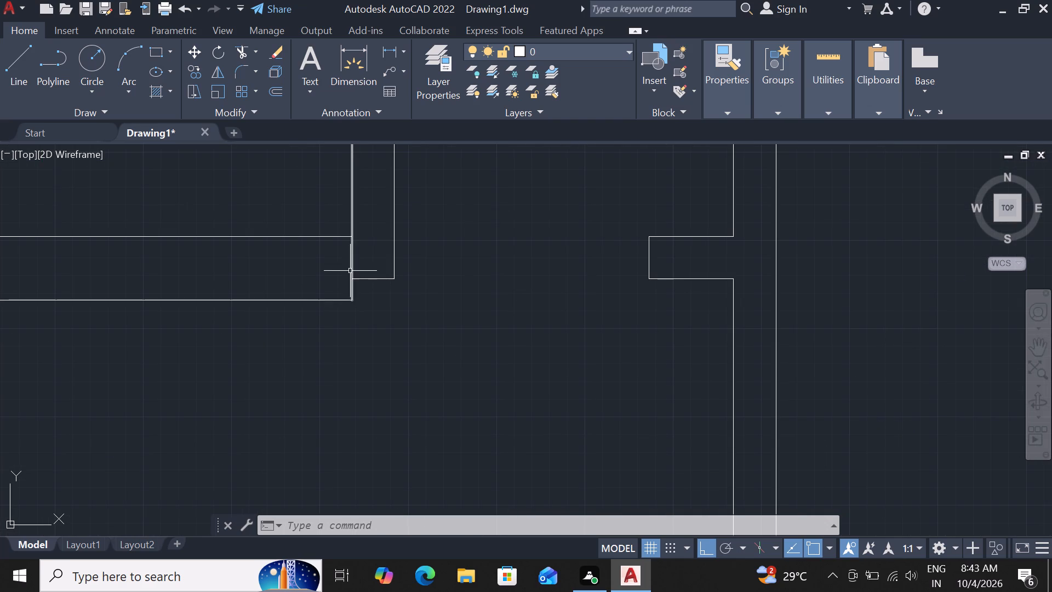
type("tr")
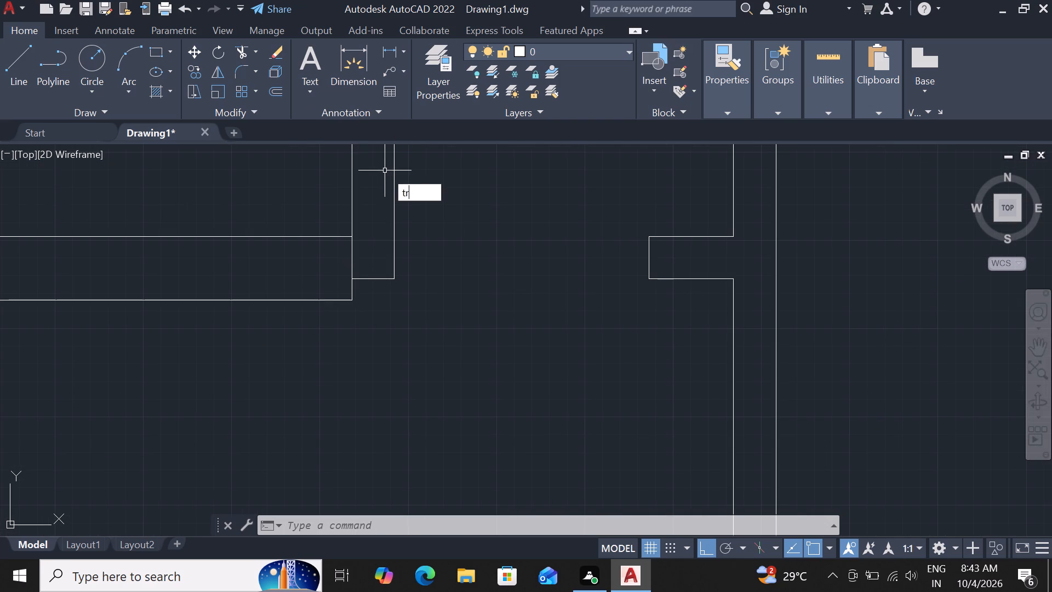
key("space")
key("space")
left_click(361, 260)
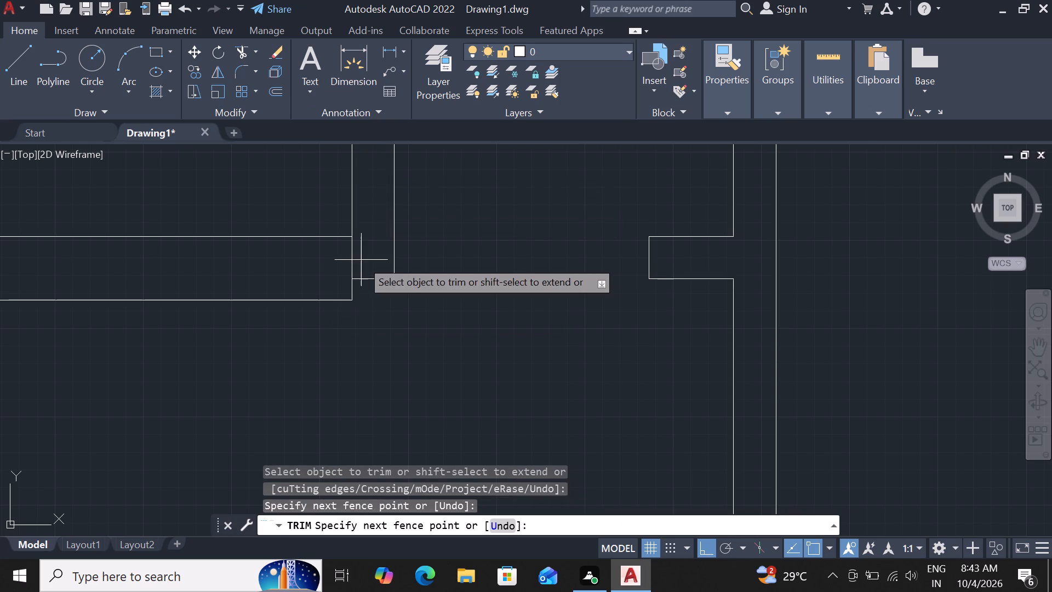
left_click(340, 266)
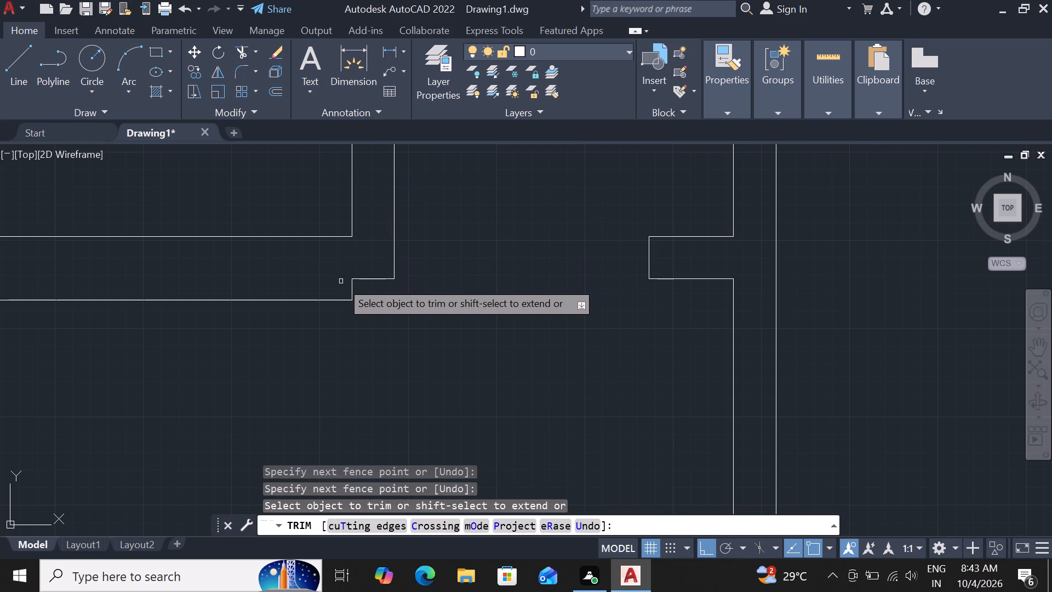
left_click(352, 288)
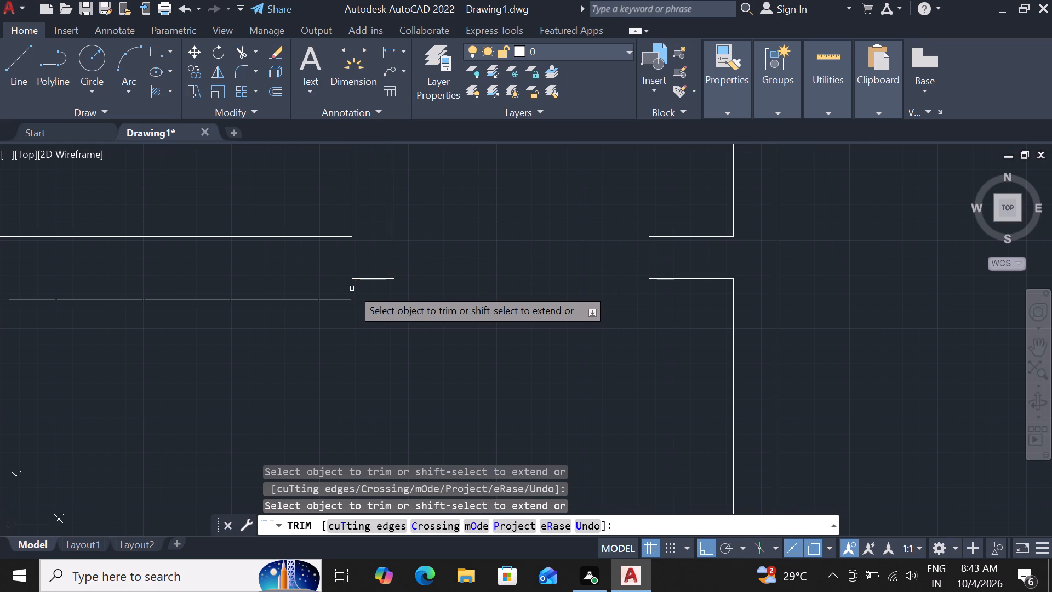
key("Escape")
Draw a line closing the east end of the northwest room's south wall, from its upper corner to its lower corner.
key("l")
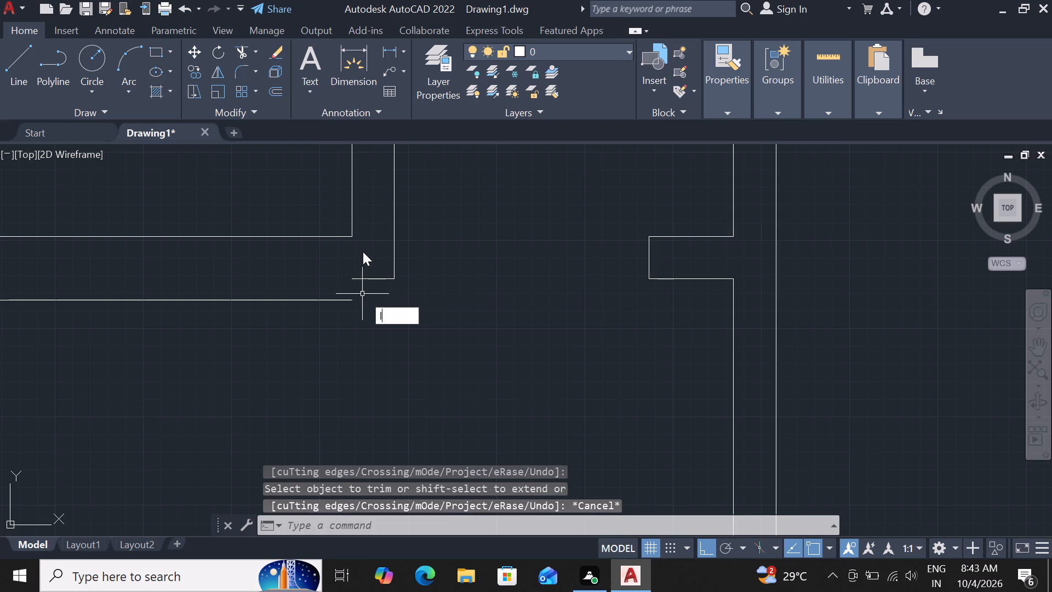
key("space")
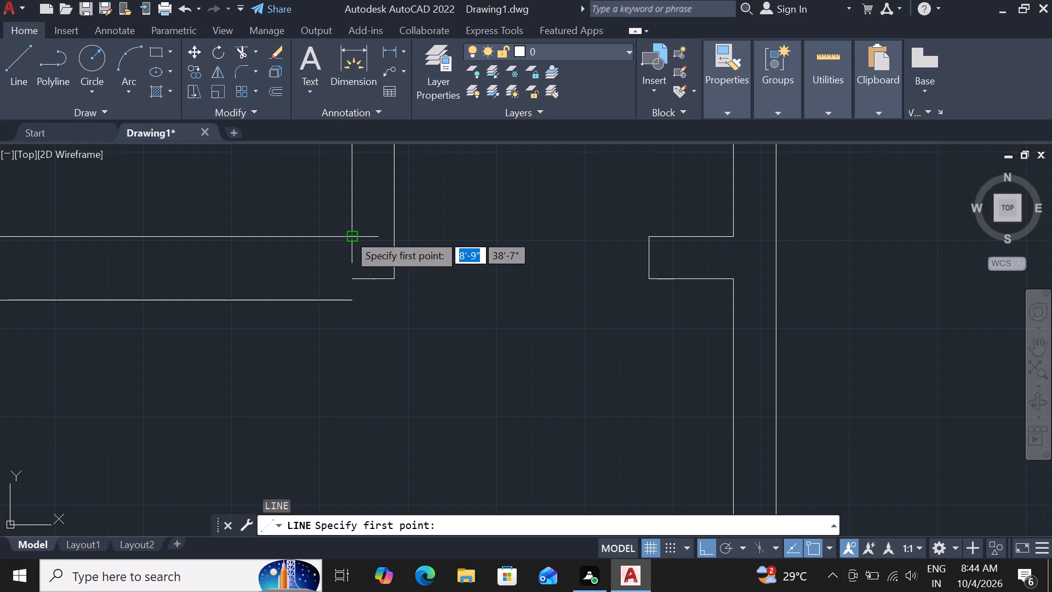
left_click(348, 235)
left_click(347, 299)
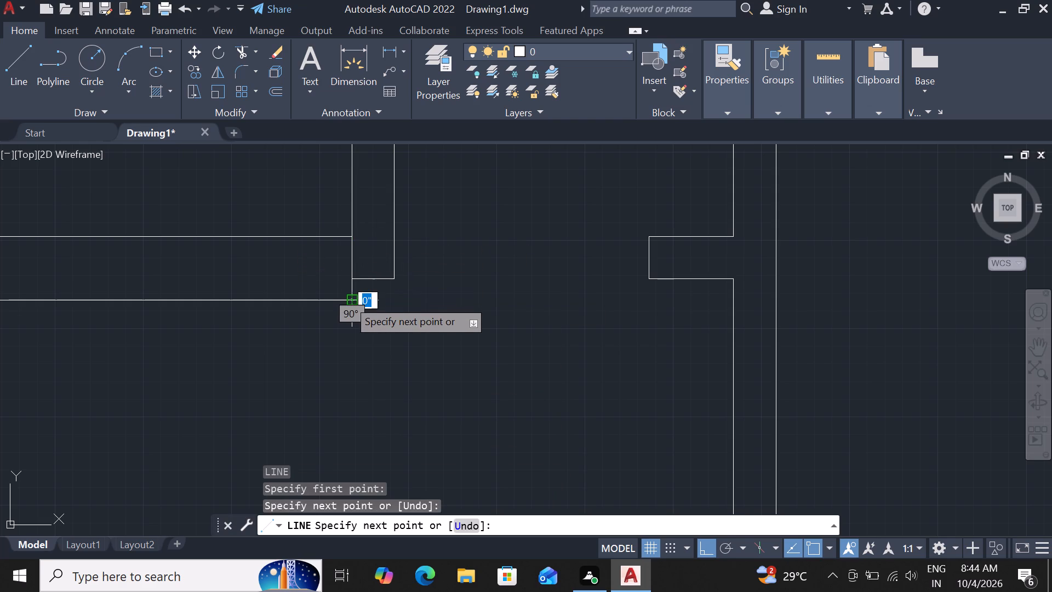
key("Escape")
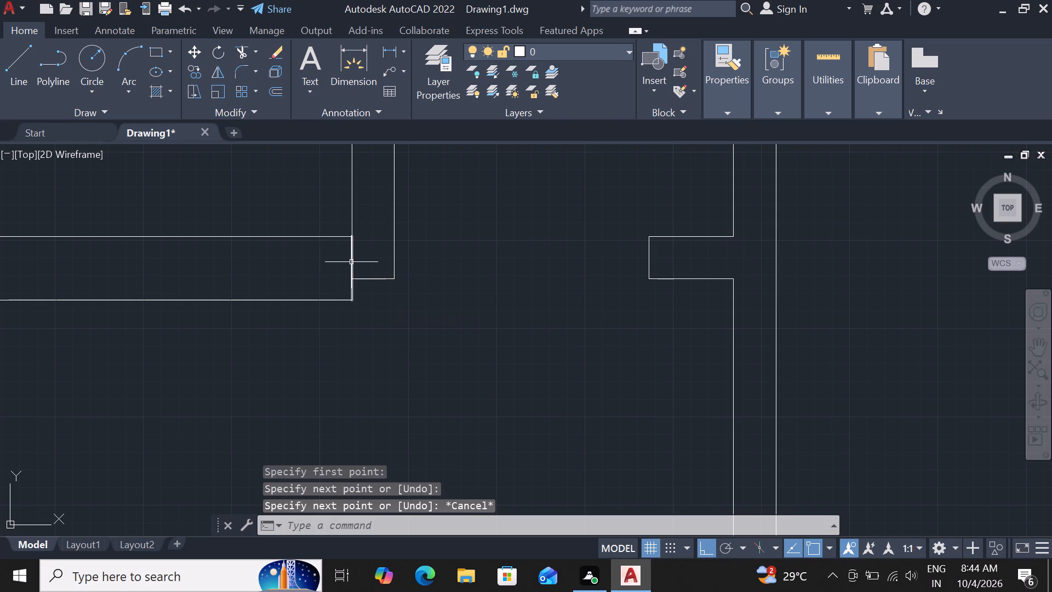
Offset the northwest room's south wall end line 2'6" to the west.
left_click(351, 261)
key("o")
type("f")
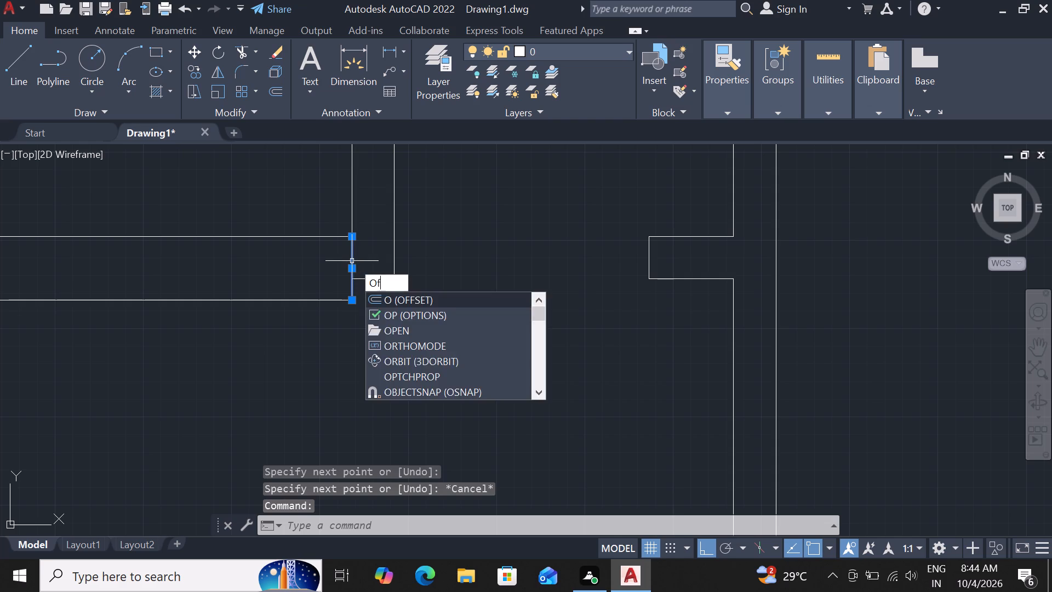
key("space")
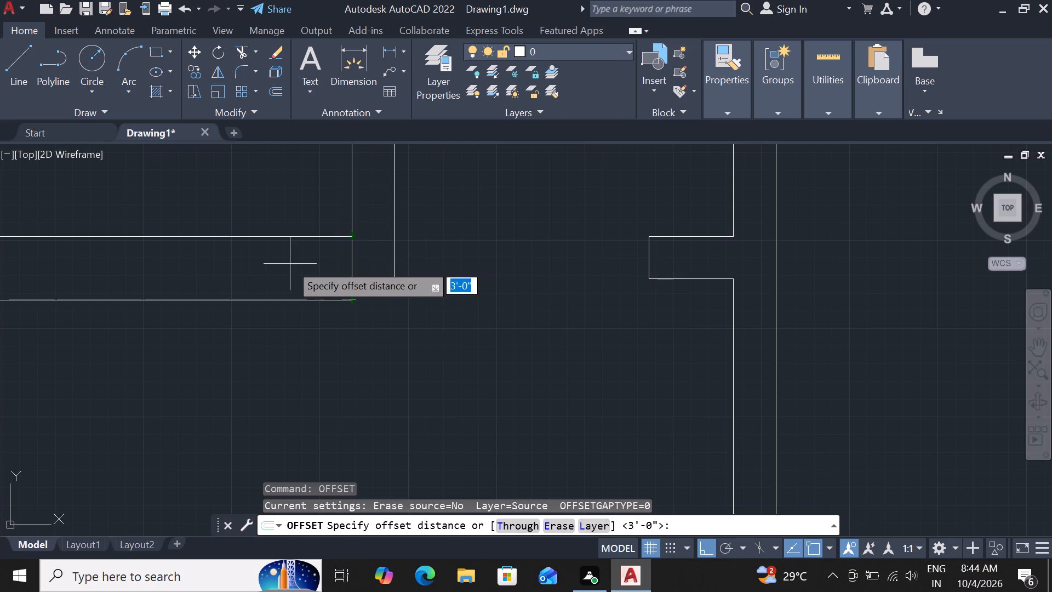
type("2'")
key("6")
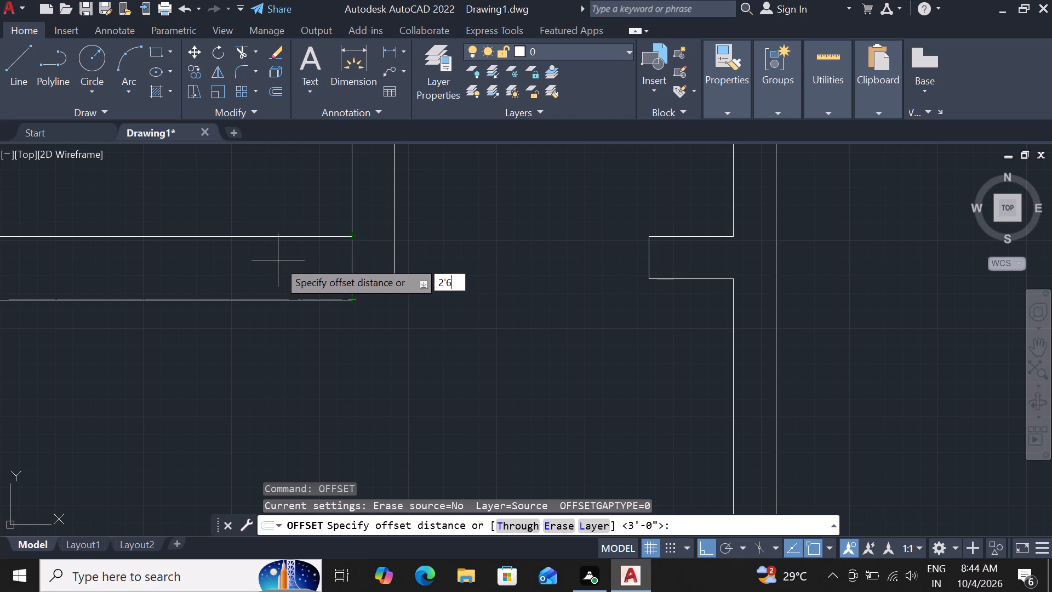
key("shift+quotedbl")
key("Return")
left_click(278, 260)
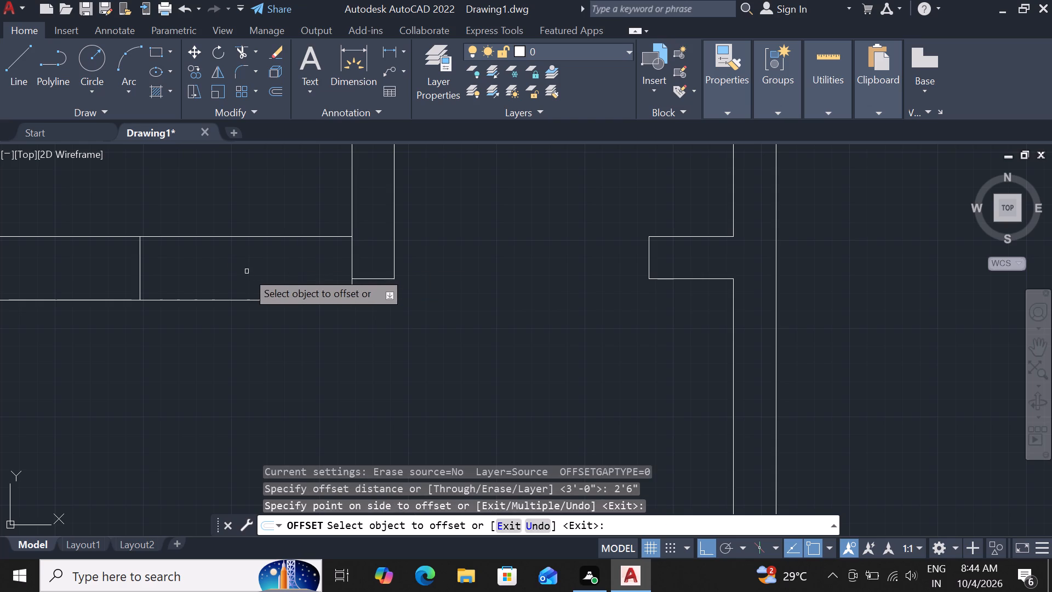
key("Escape")
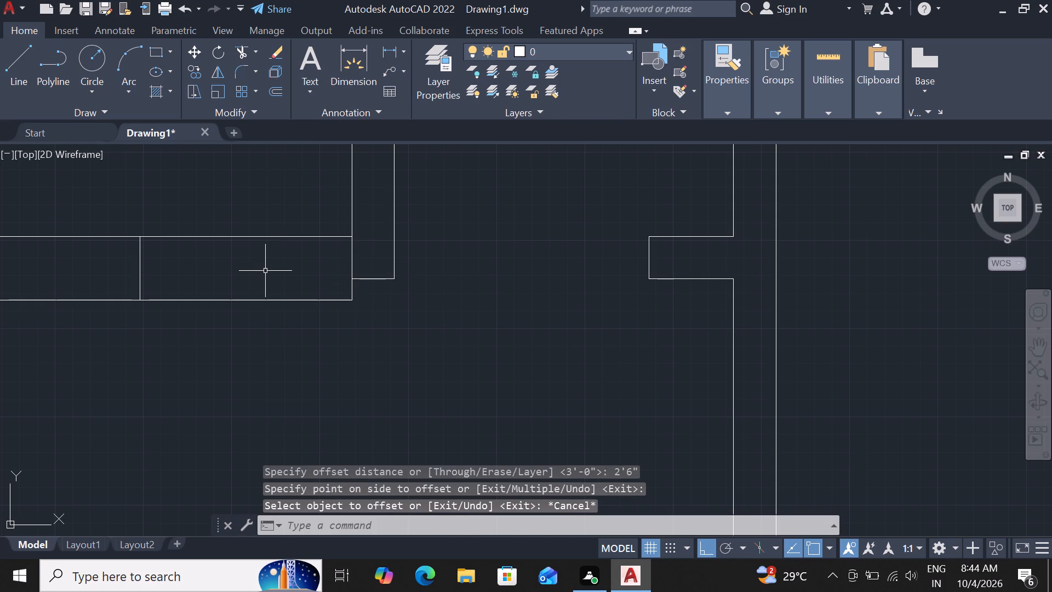
Trim both lines of the northwest room's south wall between the offset line and the partition to cut the door opening.
type("tr")
key("space")
key("space")
left_click(267, 210)
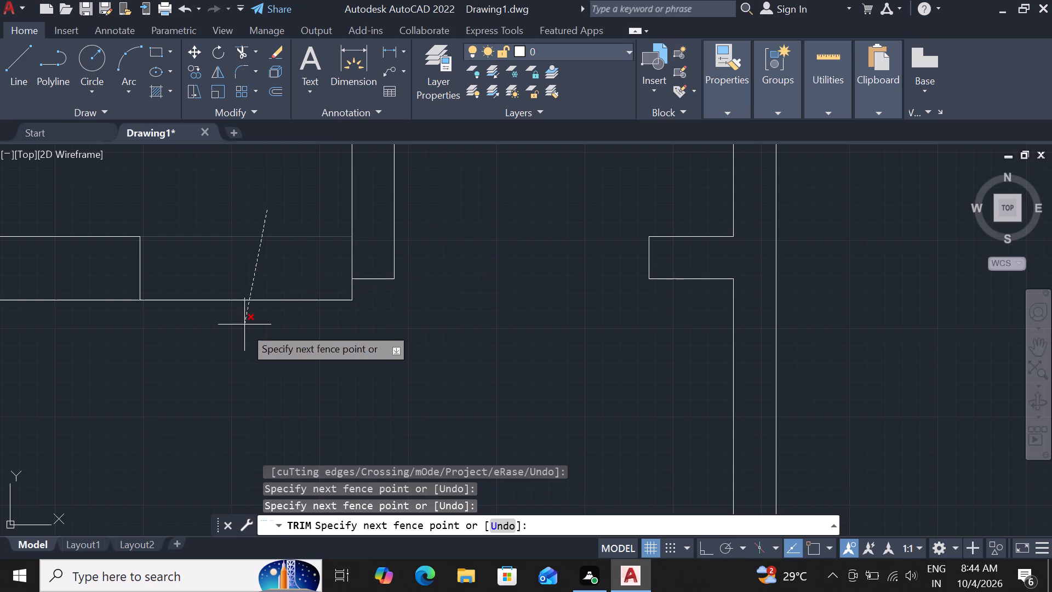
left_click(243, 332)
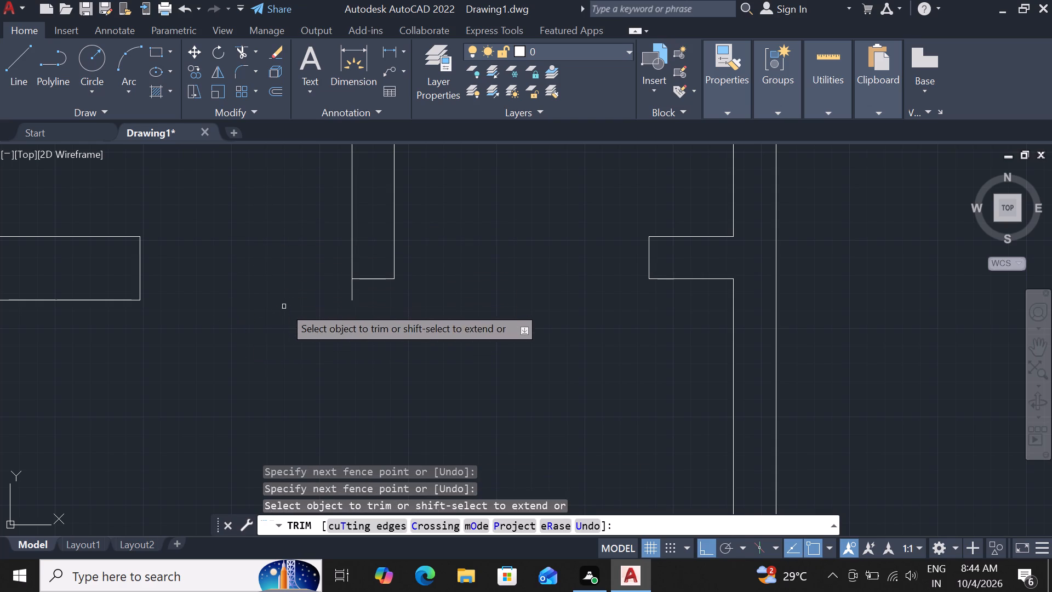
key("Escape")
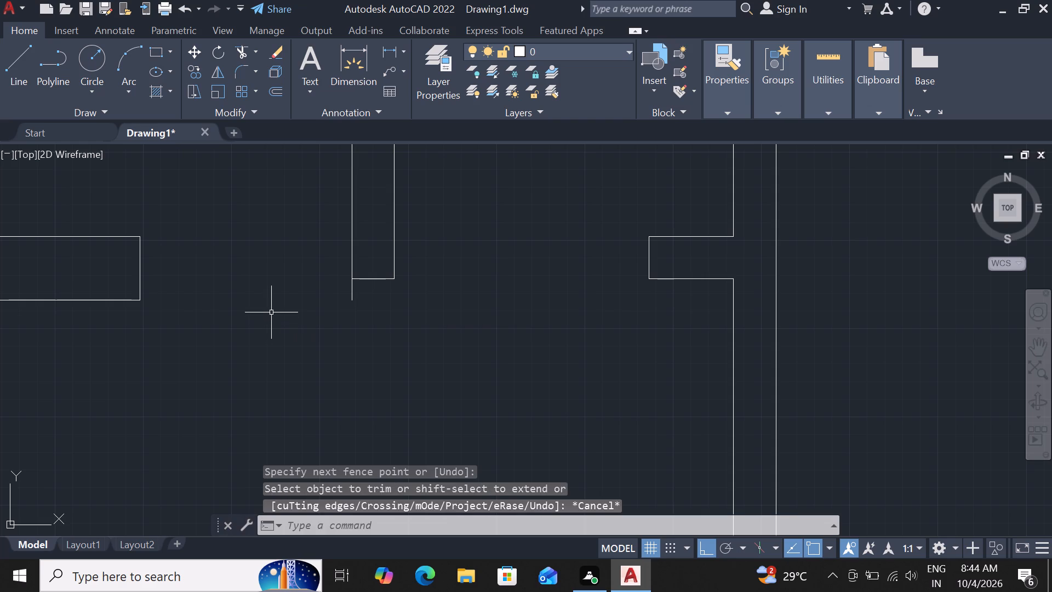
Extend the lower line of the northwest room's south wall east past the partition to the narrow room's east wall.
type("ex")
key("space")
key("space")
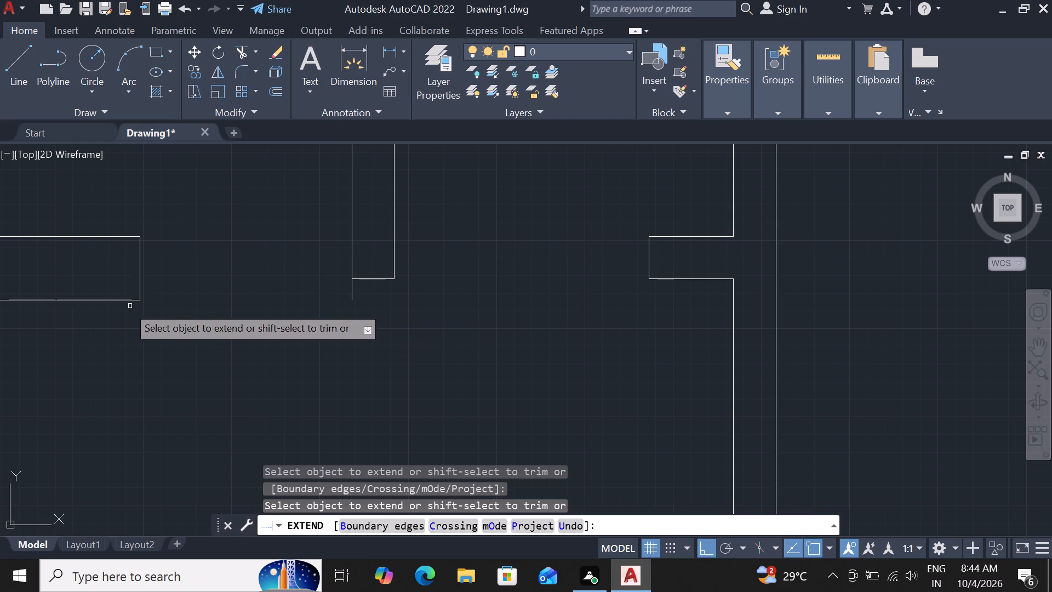
left_click(112, 297)
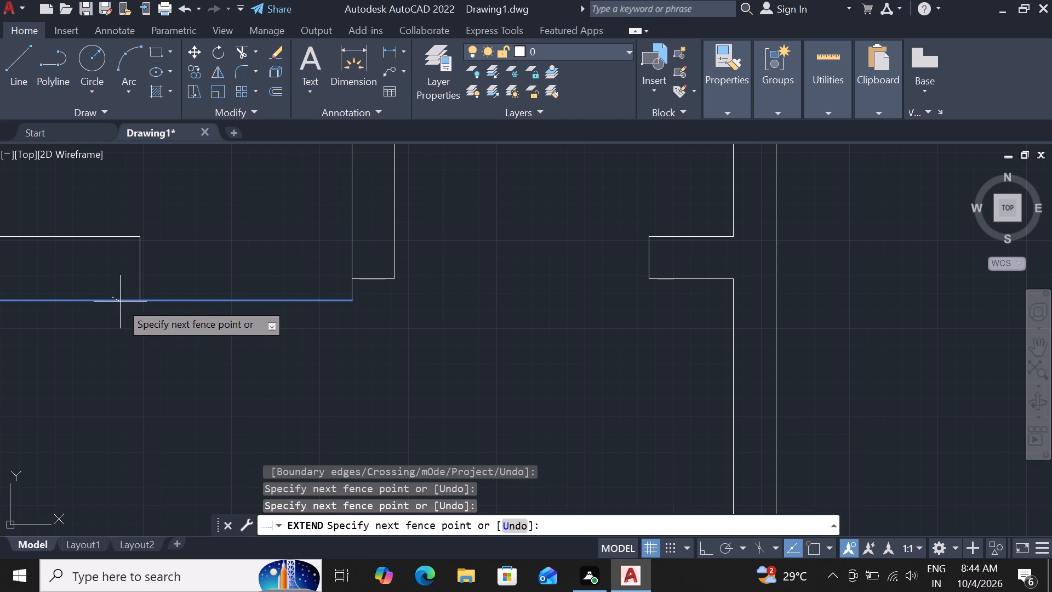
left_click(121, 302)
left_click(128, 299)
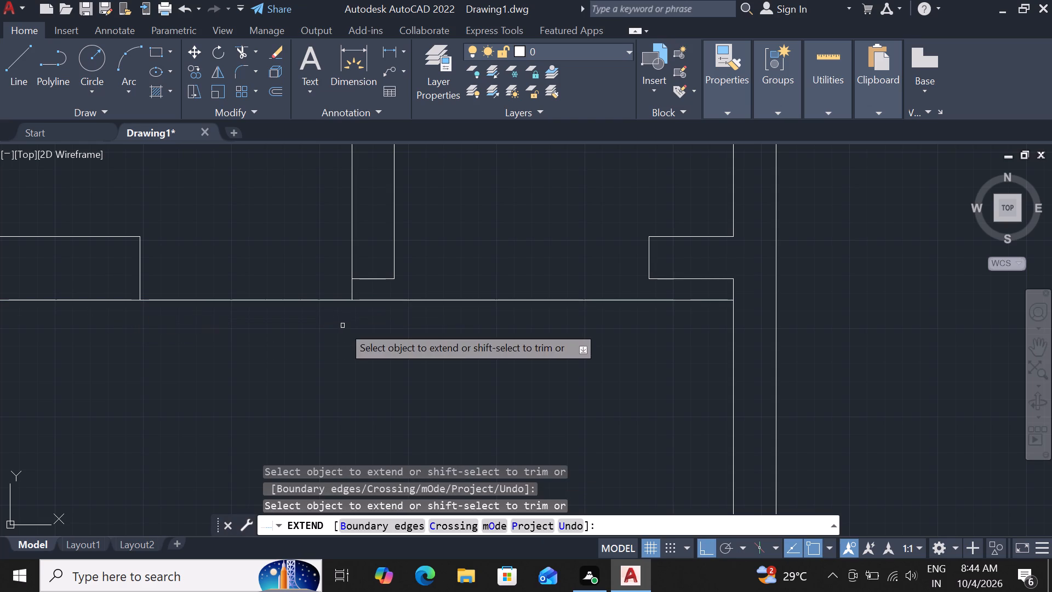
key("Escape")
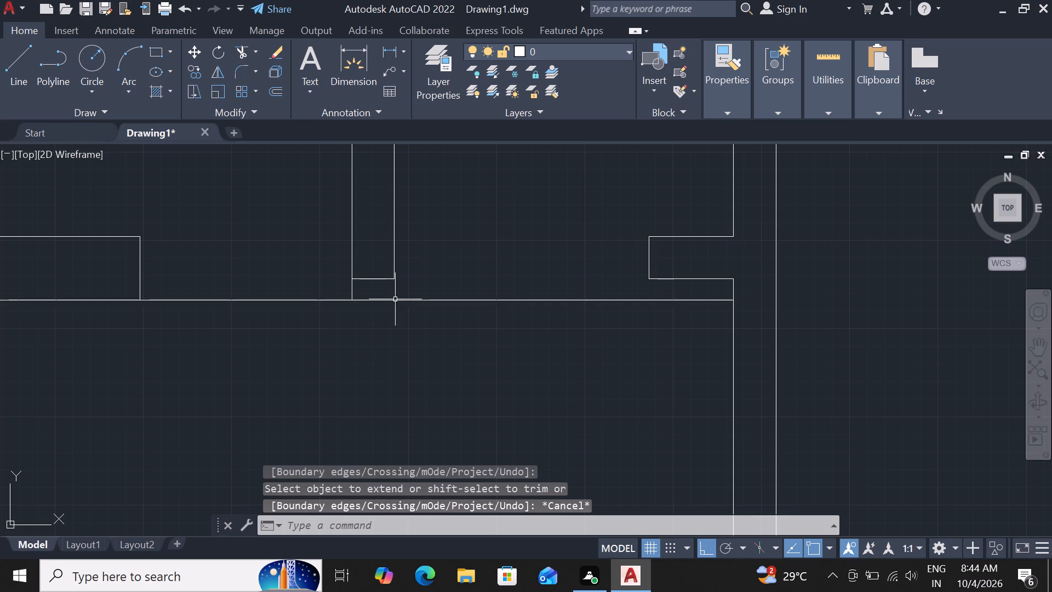
Extend the partition's east line down to the extended south wall line.
type("ex")
key("space")
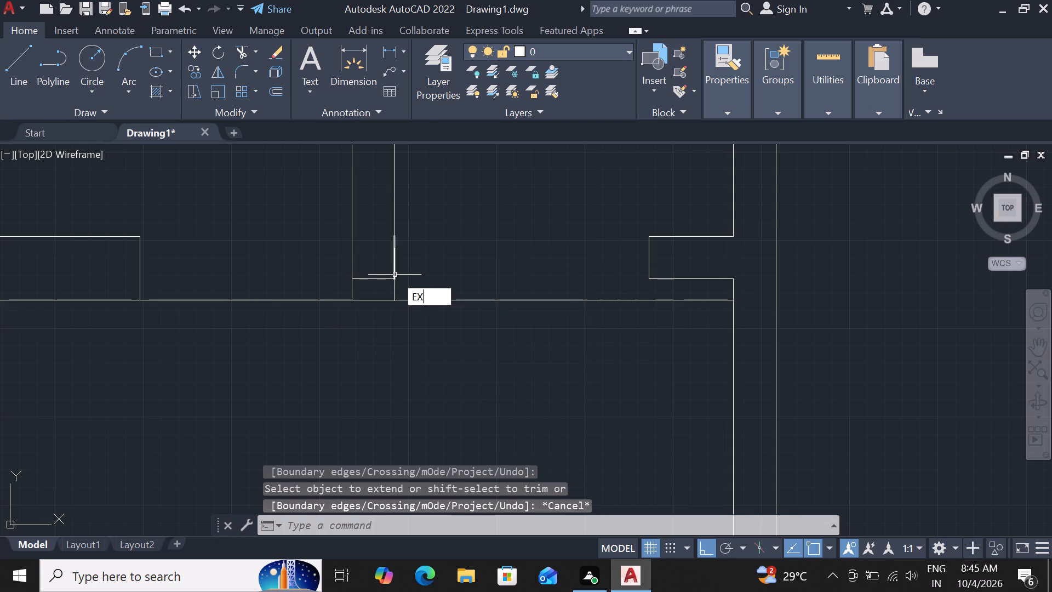
key("space")
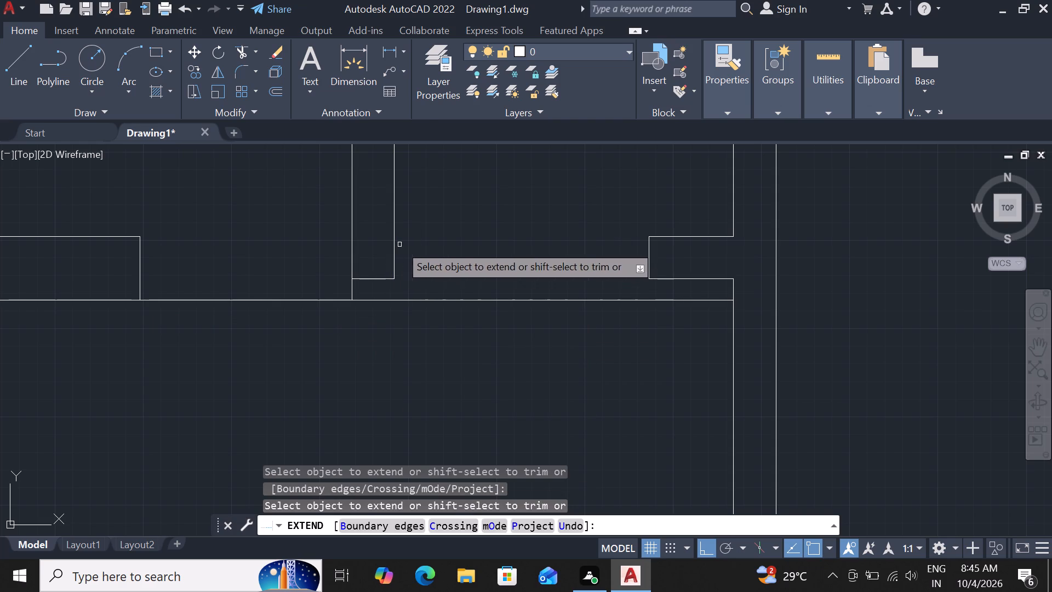
left_click(393, 274)
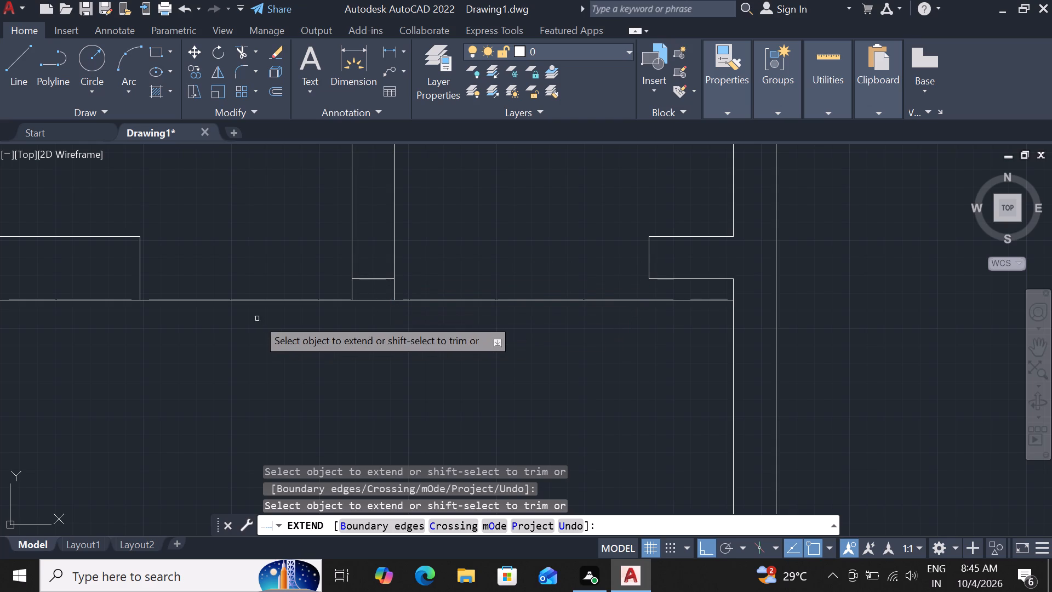
left_click_drag(257, 318, 256, 295)
key("Escape")
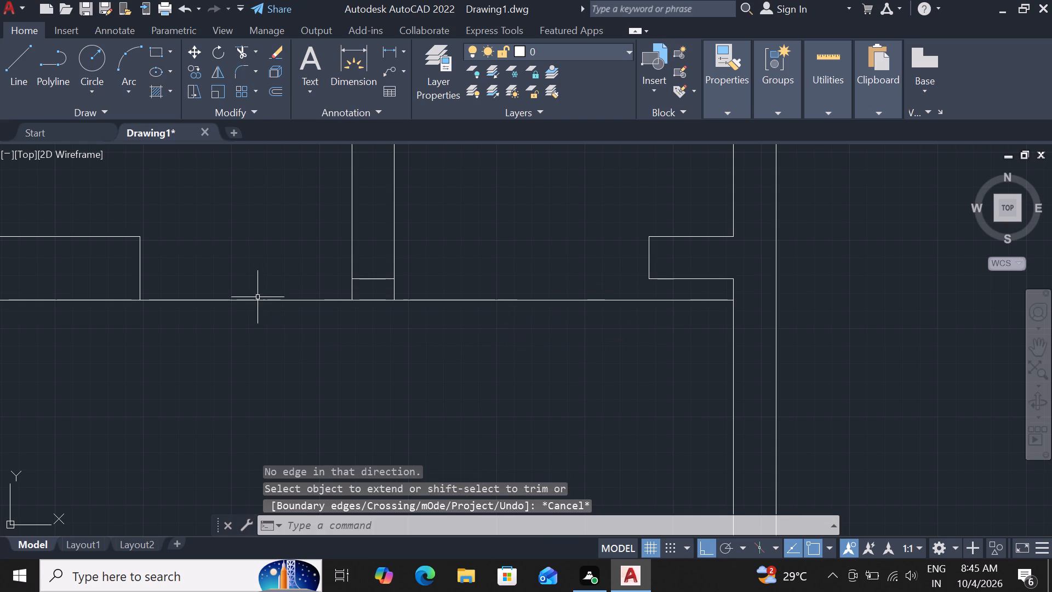
Trim the lower wall line across the northwest room's door opening and the old end line across the partition's foot.
type("tr")
key("space")
key("space")
left_click(256, 299)
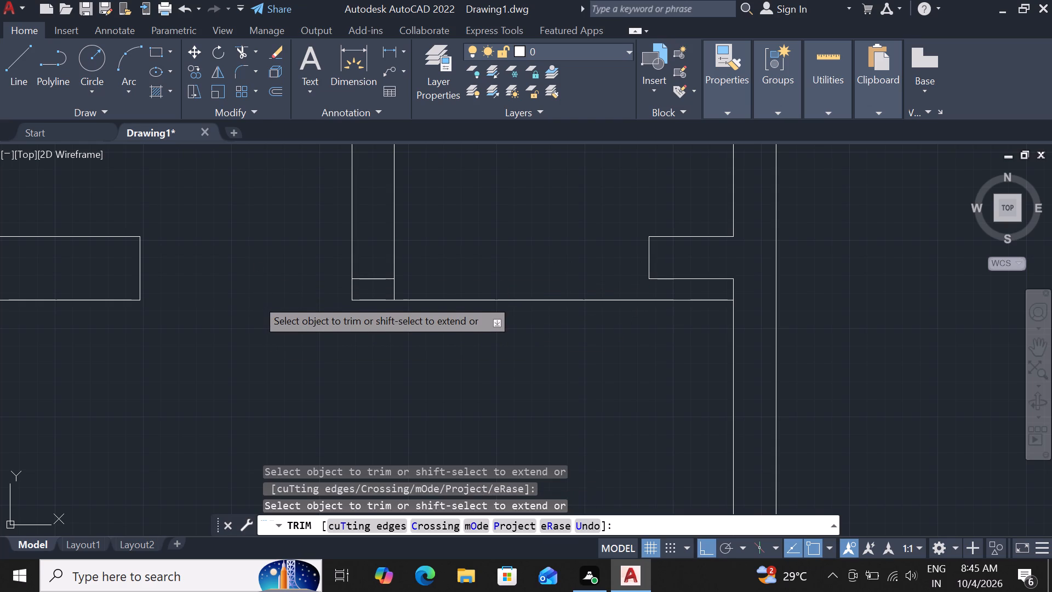
left_click(367, 278)
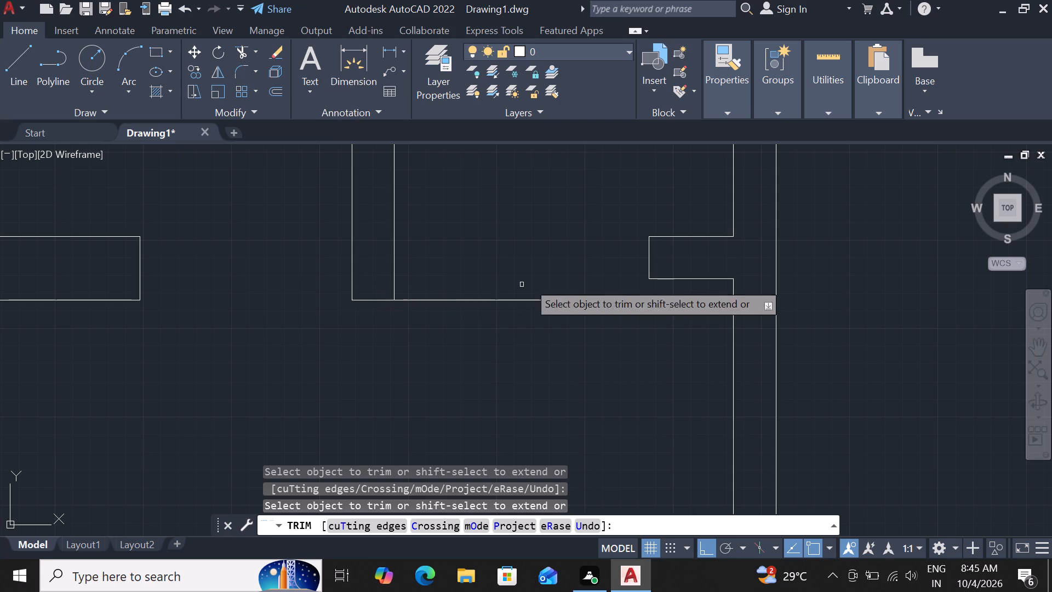
Remove the three lines of the old wall stub projecting from the narrow room's east wall.
left_click(653, 244)
left_click(679, 234)
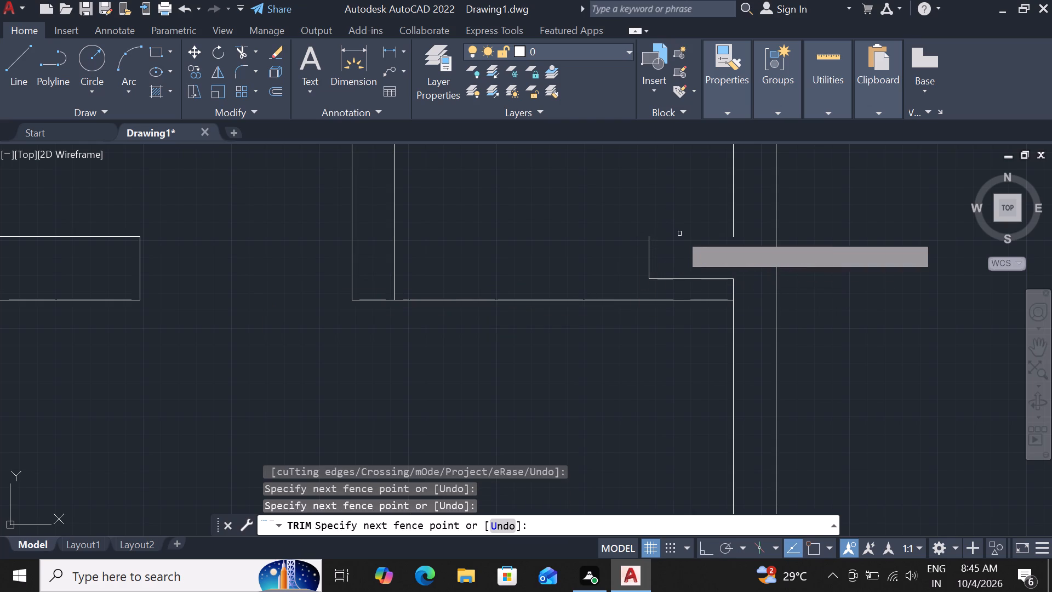
left_click(649, 265)
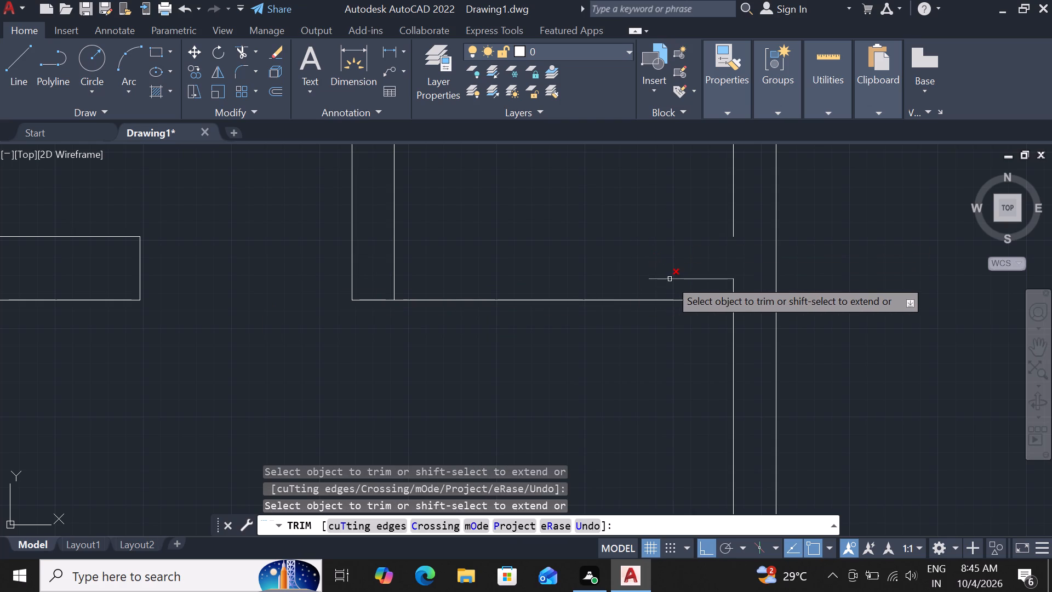
left_click(670, 279)
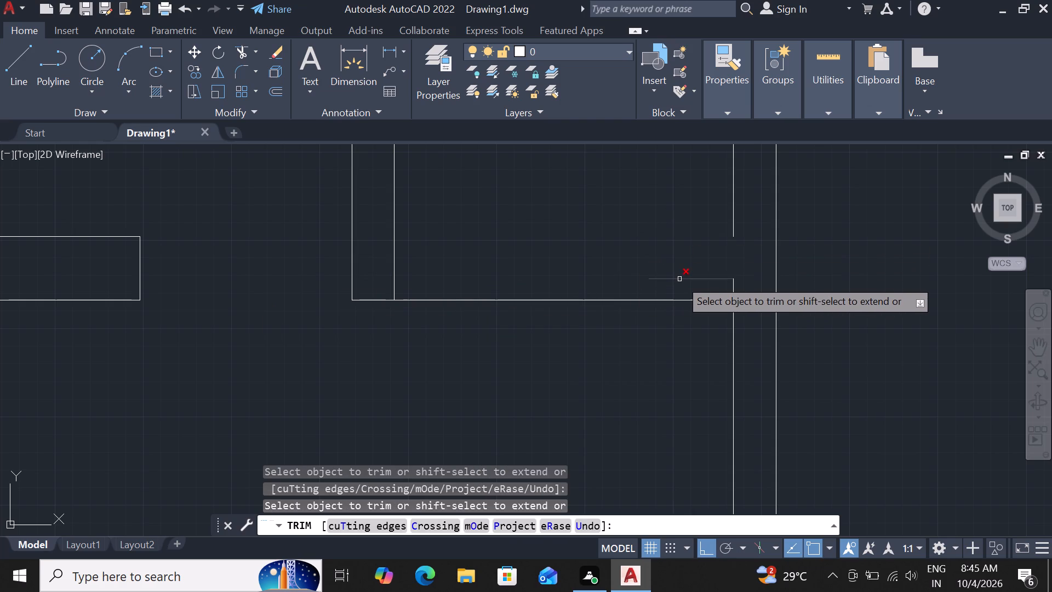
left_click(679, 279)
key("Escape")
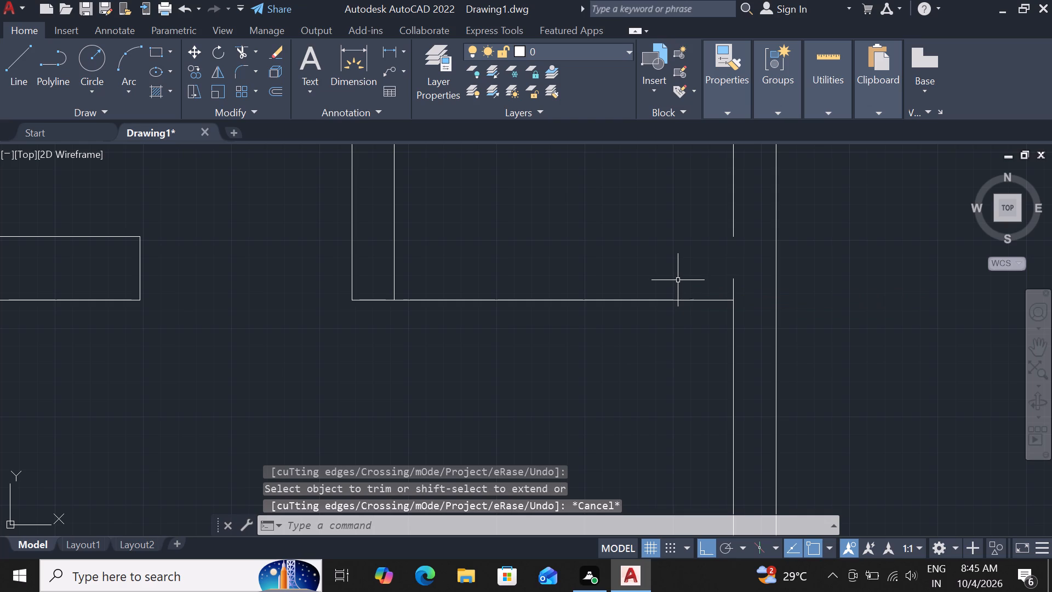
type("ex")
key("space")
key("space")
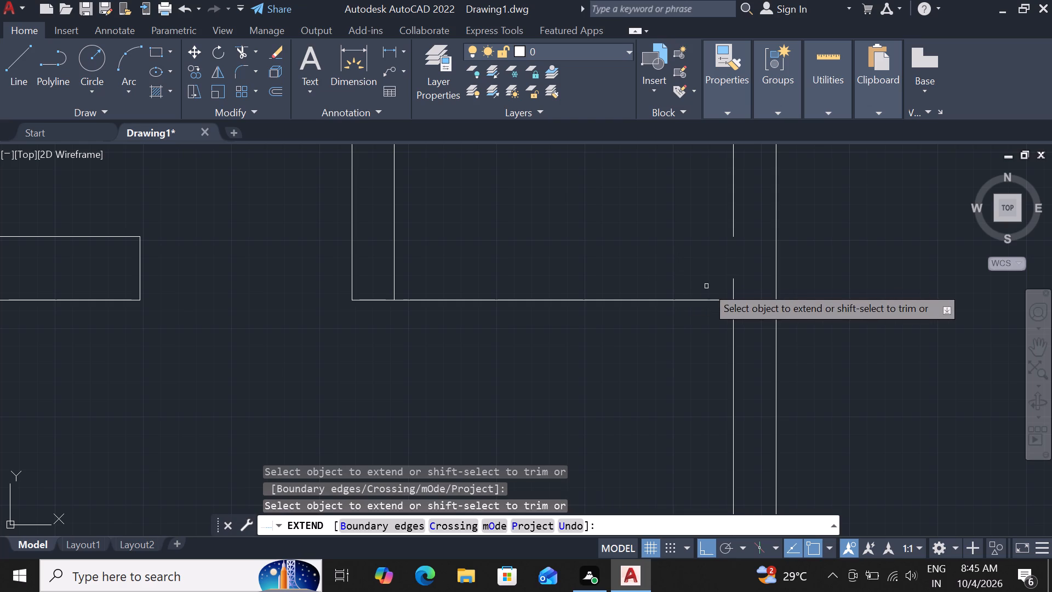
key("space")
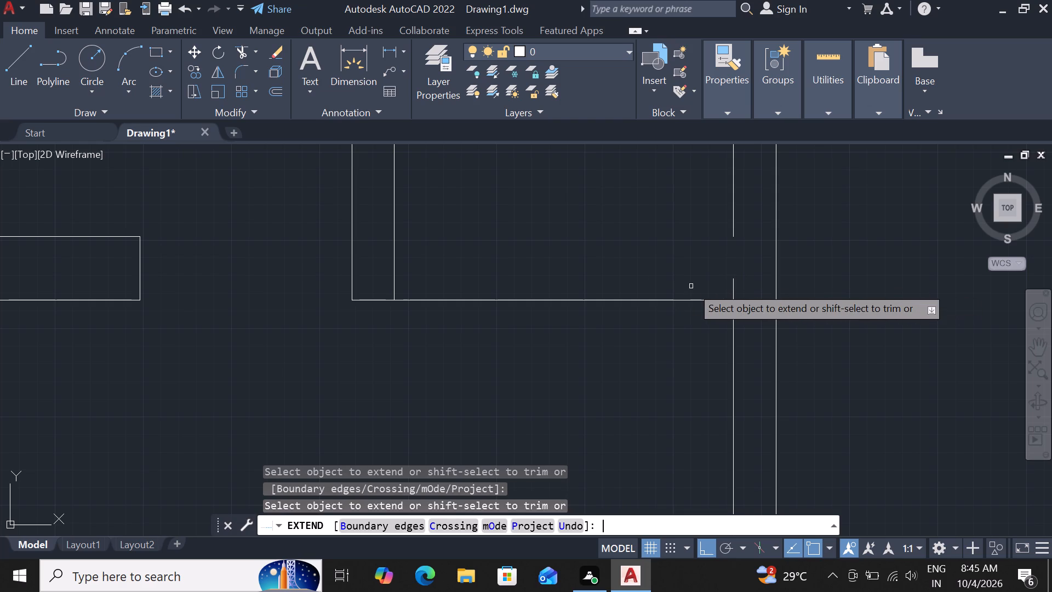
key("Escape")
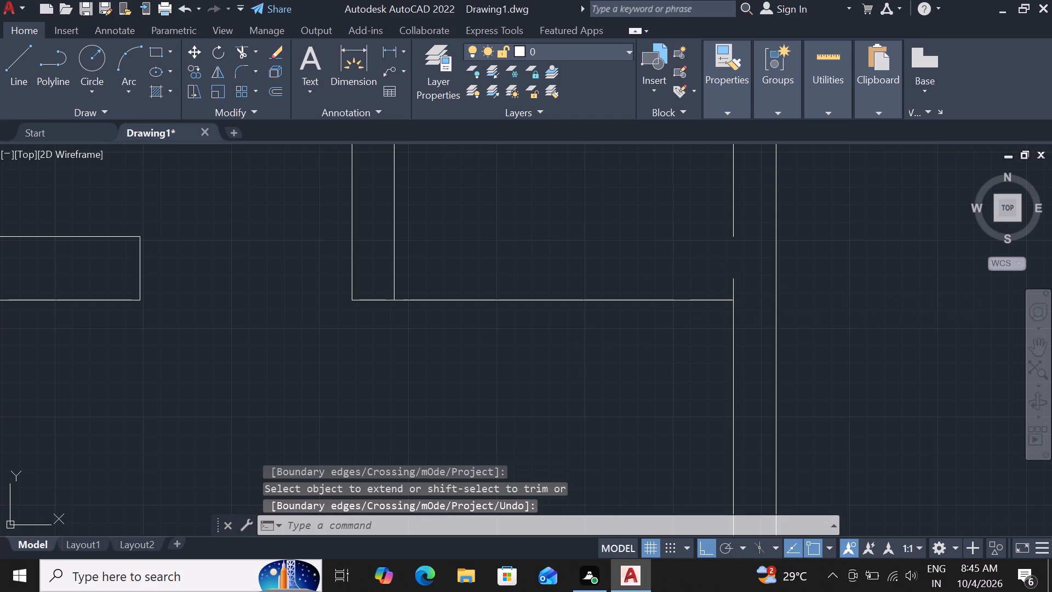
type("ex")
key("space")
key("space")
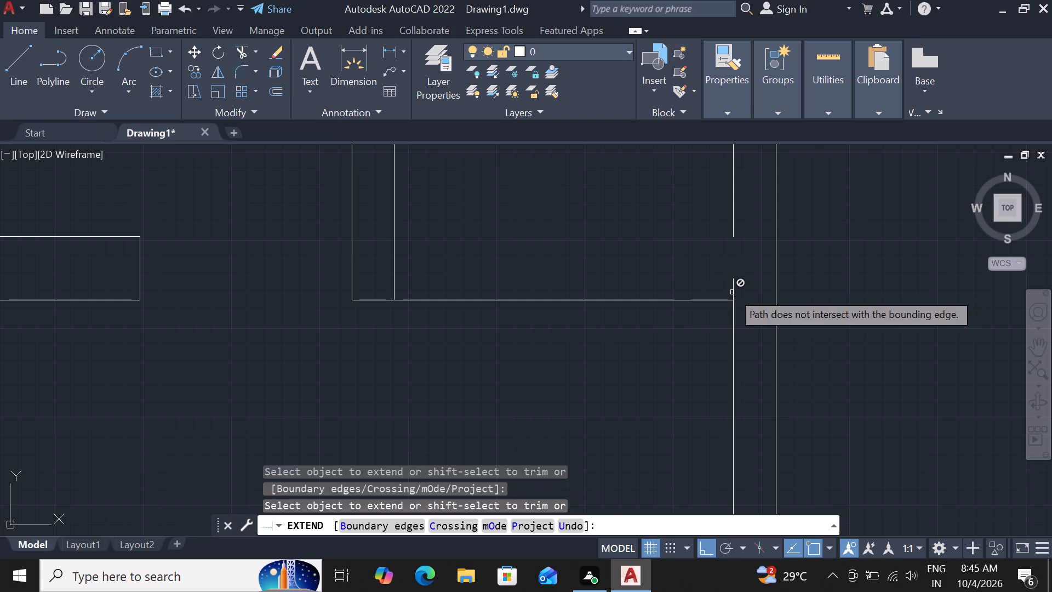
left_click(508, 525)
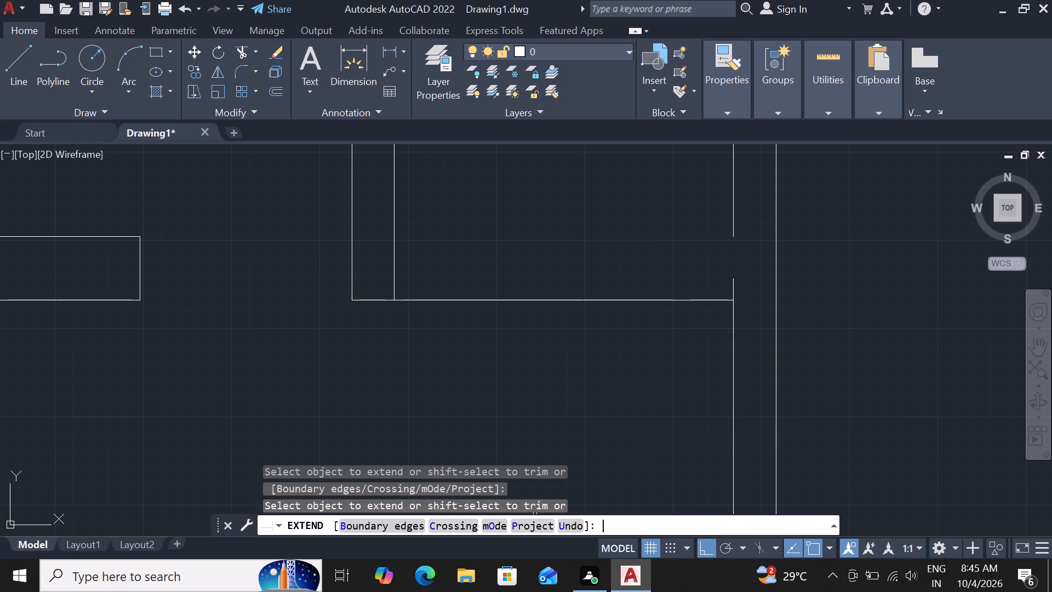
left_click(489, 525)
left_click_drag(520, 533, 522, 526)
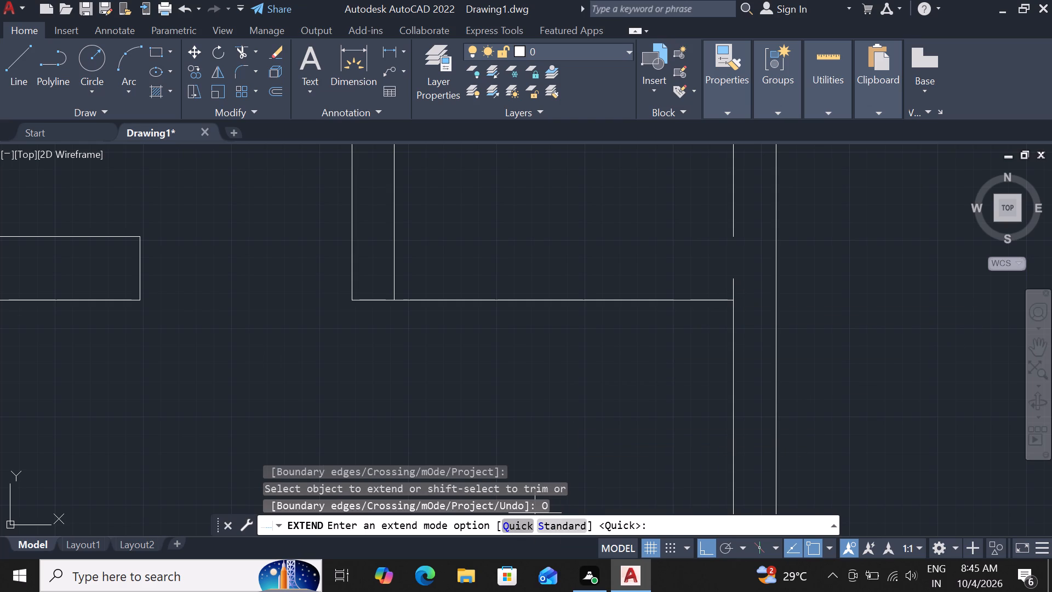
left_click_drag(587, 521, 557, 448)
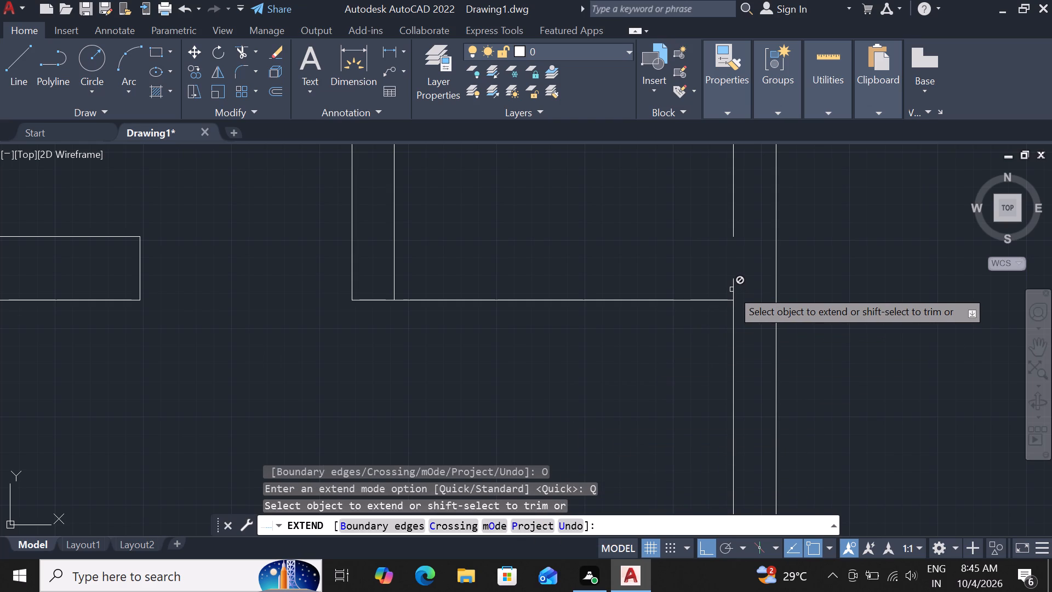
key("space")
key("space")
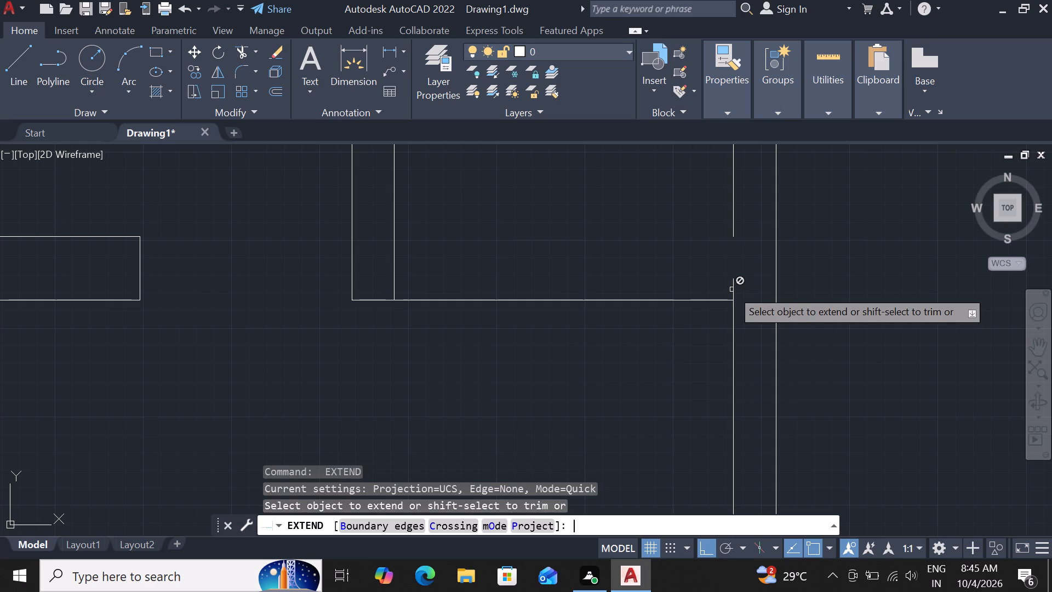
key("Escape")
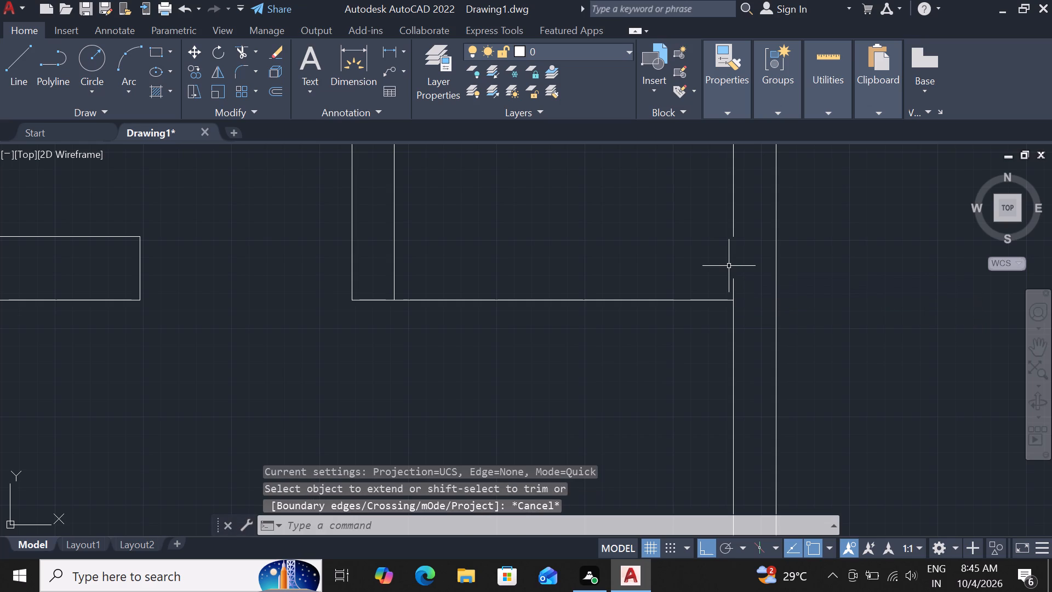
Extend the upper part of the east wall's inner line down to close the gap left by the removed stub.
key("space")
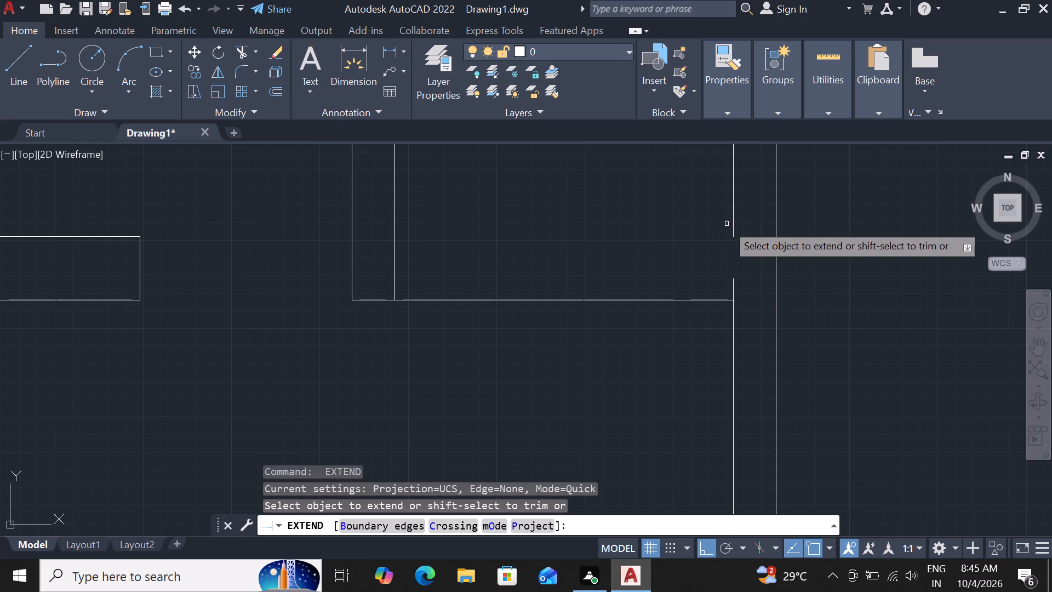
left_click(735, 219)
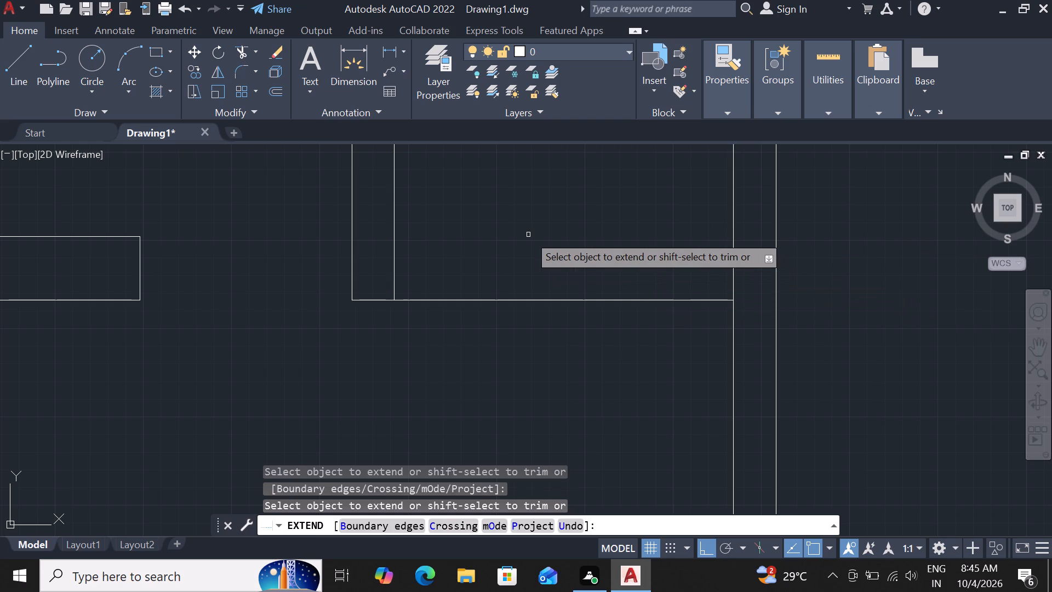
key("Escape")
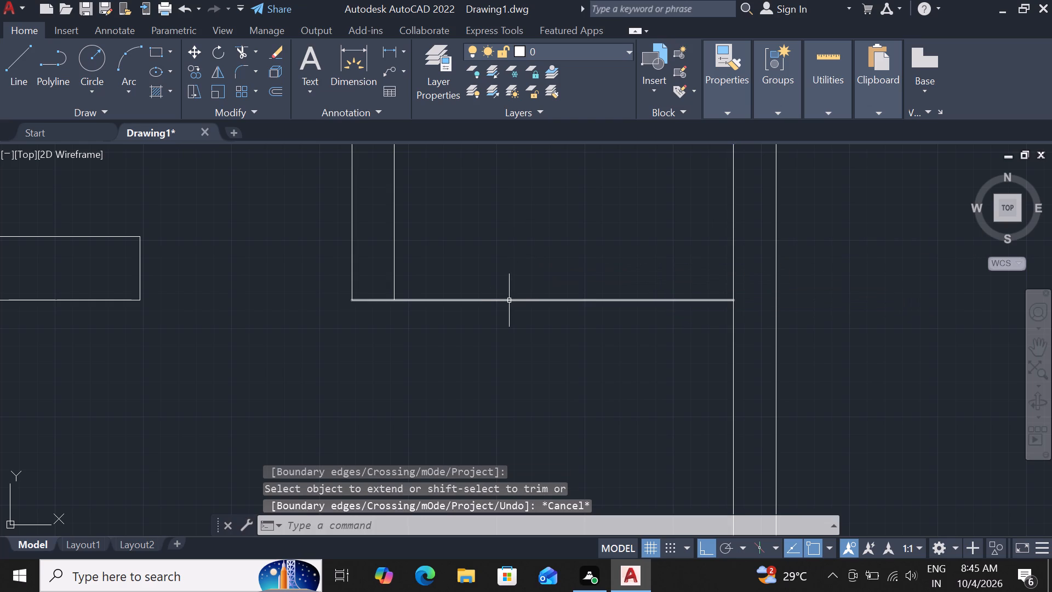
Offset the narrow room's new south wall line 6" to the north.
left_click(509, 301)
key("o")
type("f")
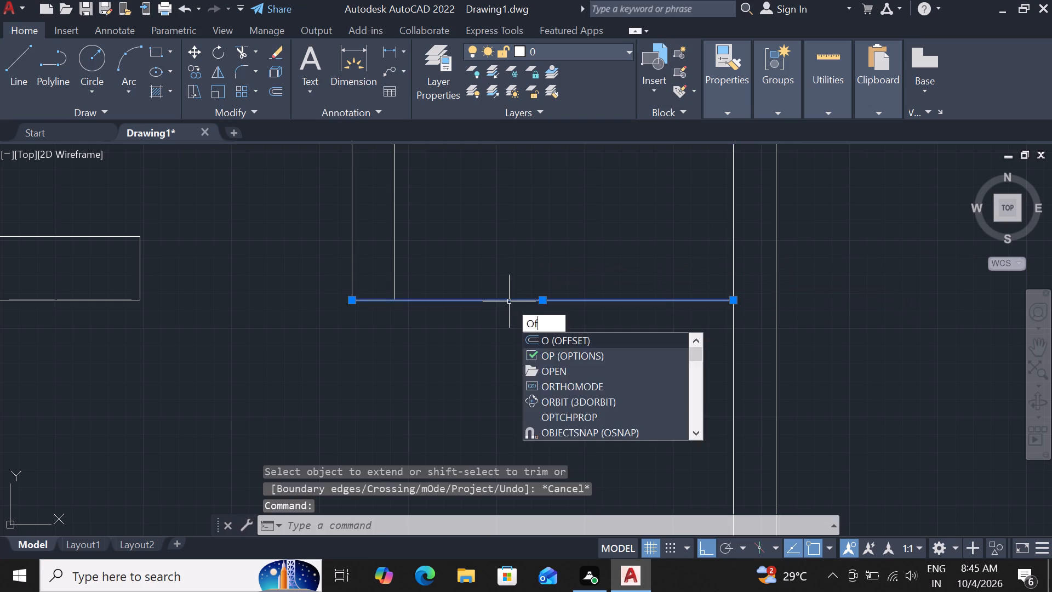
key("space")
type("6\"")
key("Return")
left_click(523, 272)
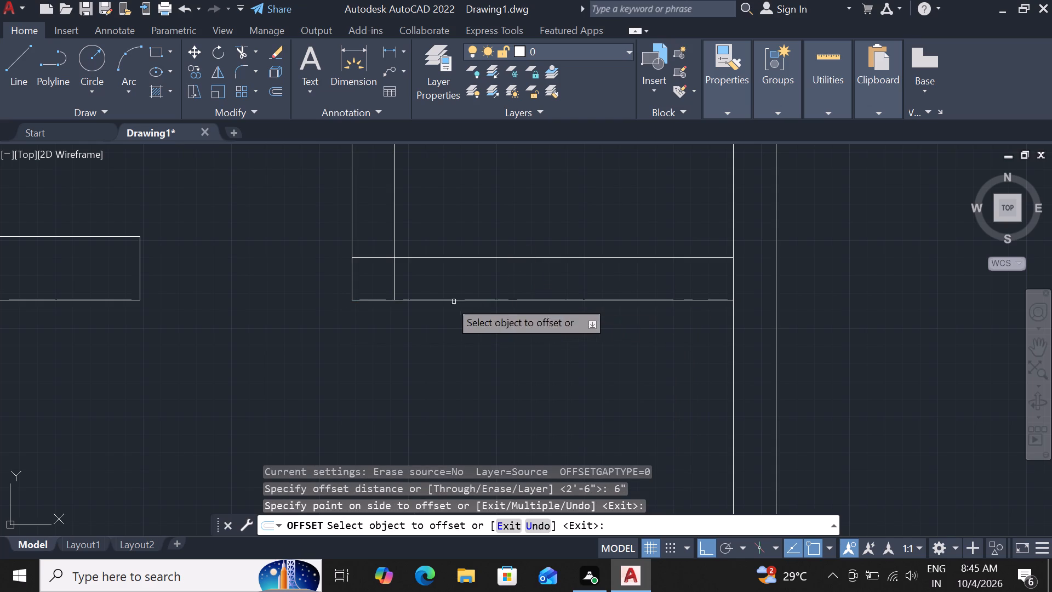
scroll(420, 291, "up", 1)
key("Escape")
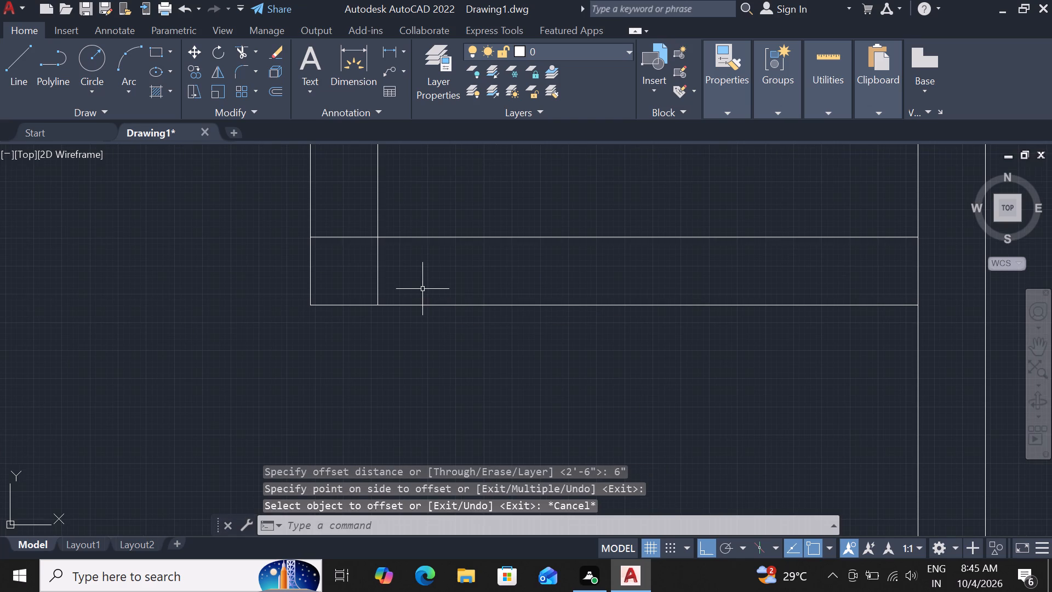
Offset the short segment at the foot of the partition's east line 3' to the east.
scroll(429, 282, "down", 2)
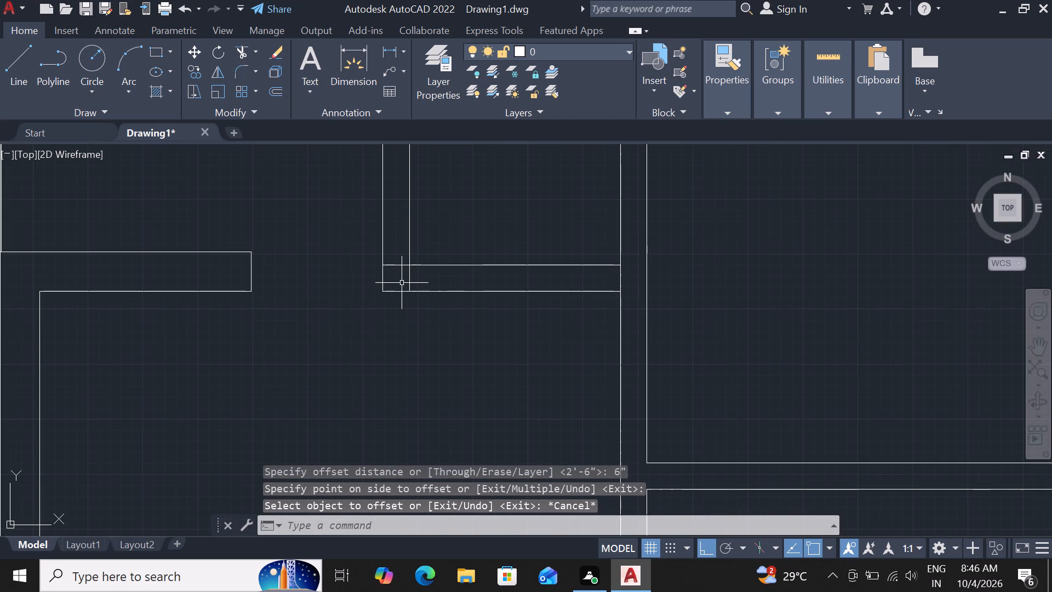
left_click(409, 277)
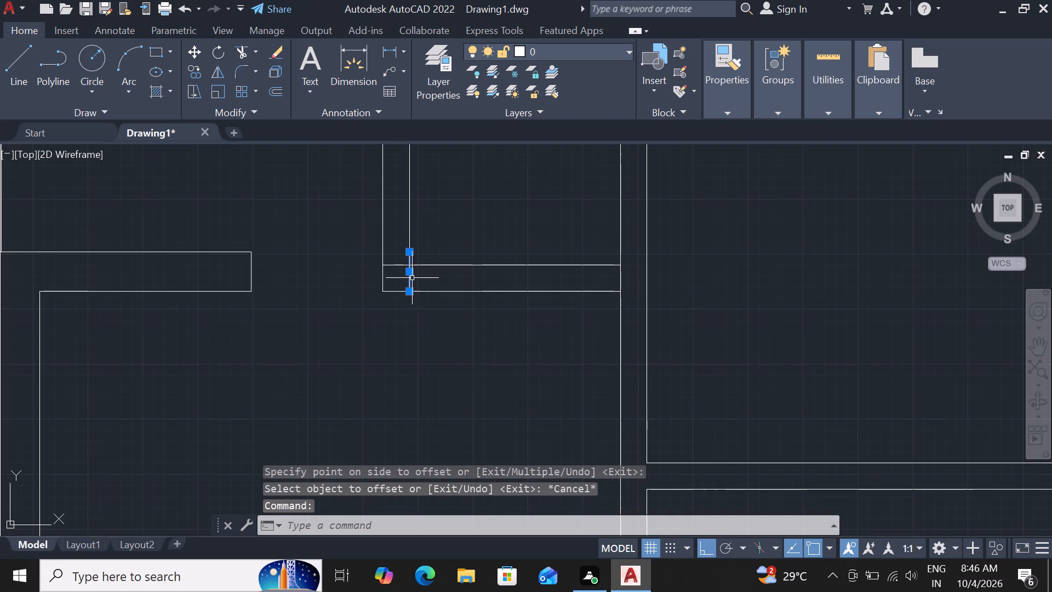
type("of")
key("space")
type("3'")
key("Return")
left_click(496, 286)
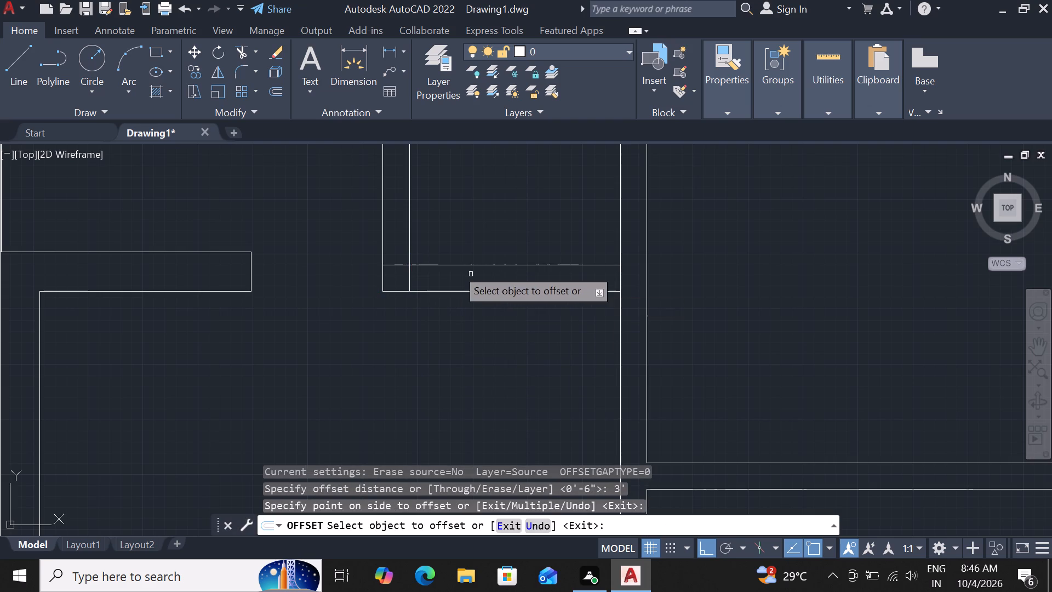
Offset the jamb line beside the partition's foot 3' to the east across the narrow room's new south wall.
left_click(409, 282)
left_click(506, 283)
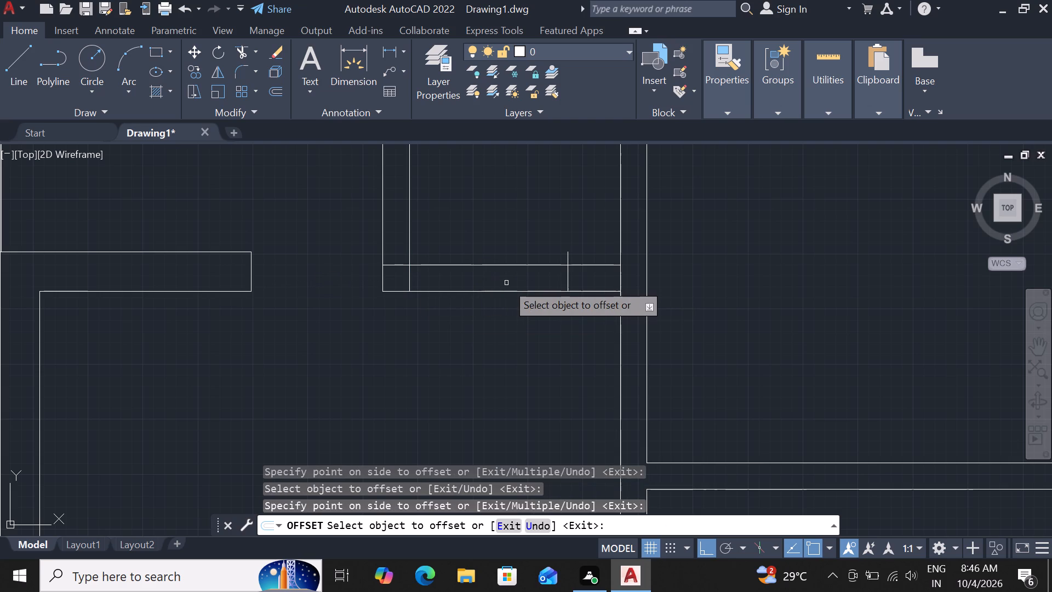
key("Escape")
Trim the narrow room's south wall lines between the two jambs into a 3' opening, including the overlapping bits at the jambs.
type("tr")
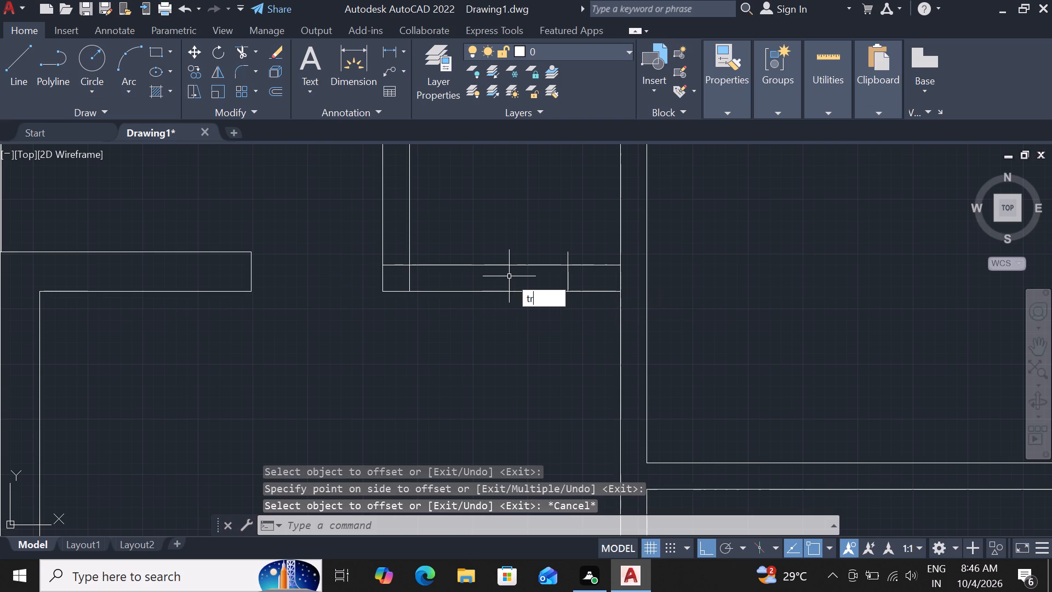
key("space")
key("space")
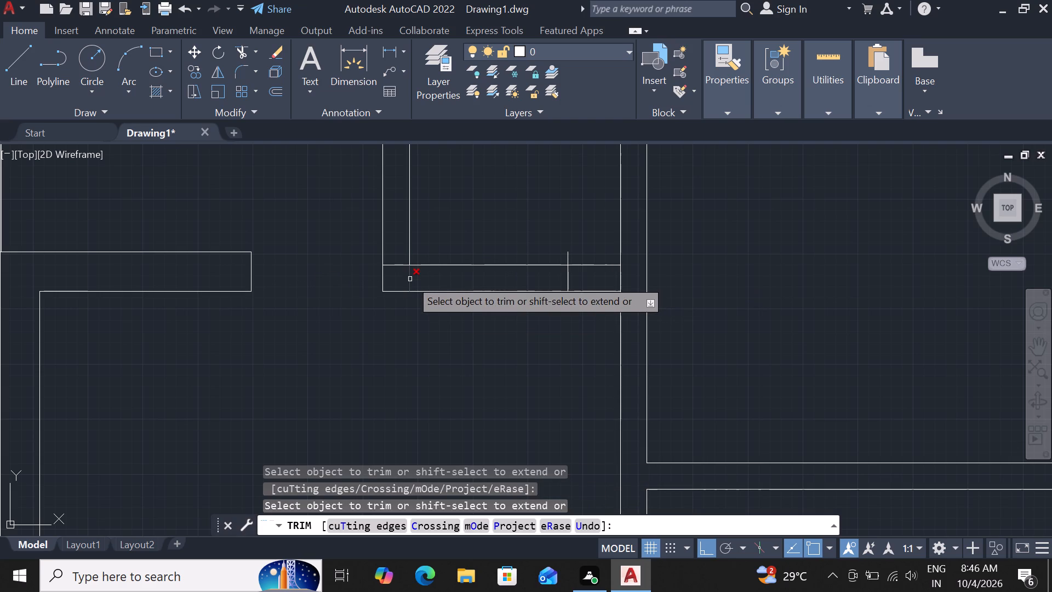
left_click(401, 265)
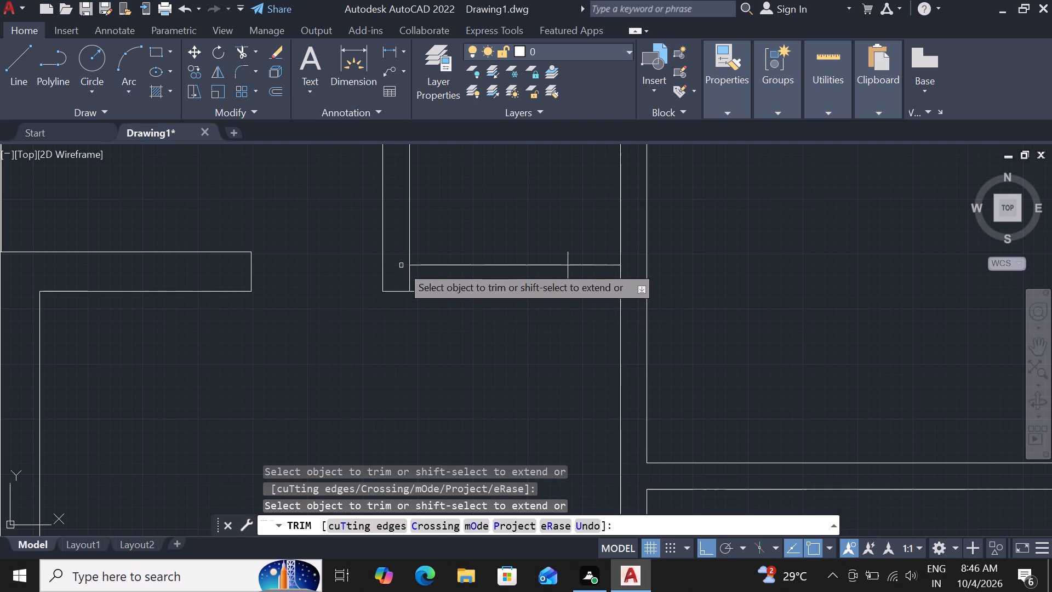
left_click(569, 256)
left_click_drag(490, 244, 489, 257)
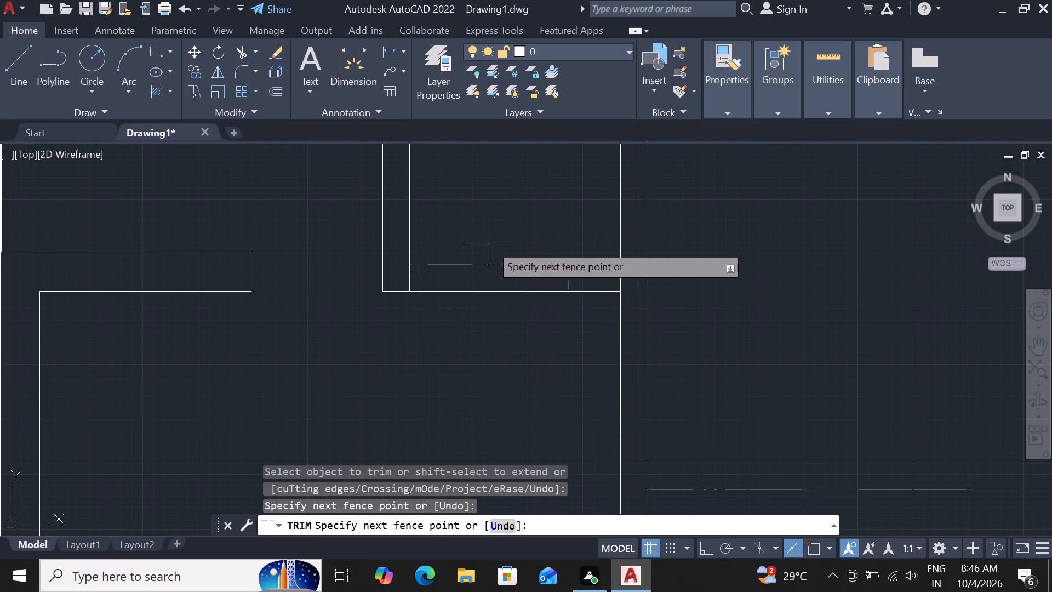
left_click(481, 315)
key("Escape")
Draw a line across the foot of the central north-south wall where it meets the cross wall's north face.
scroll(479, 312, "down", 3)
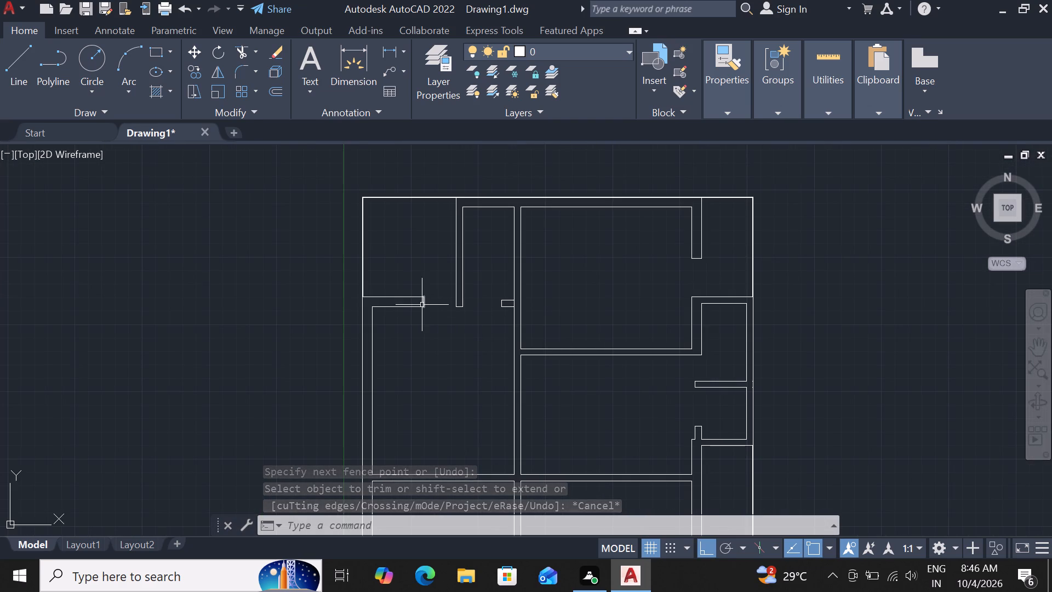
scroll(441, 299, "down", 3)
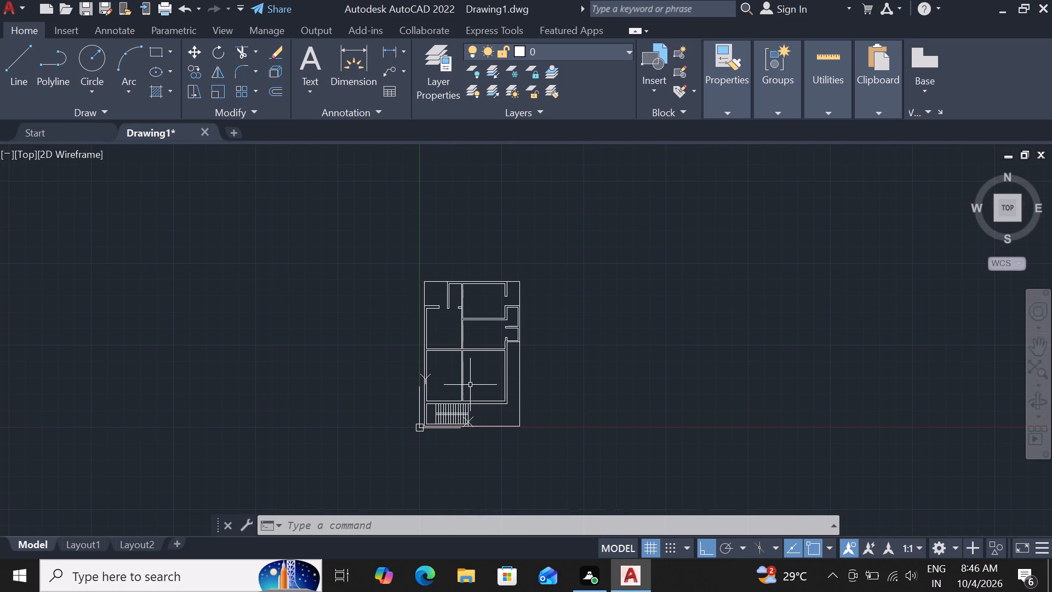
scroll(472, 366, "up", 4)
scroll(419, 233, "up", 1)
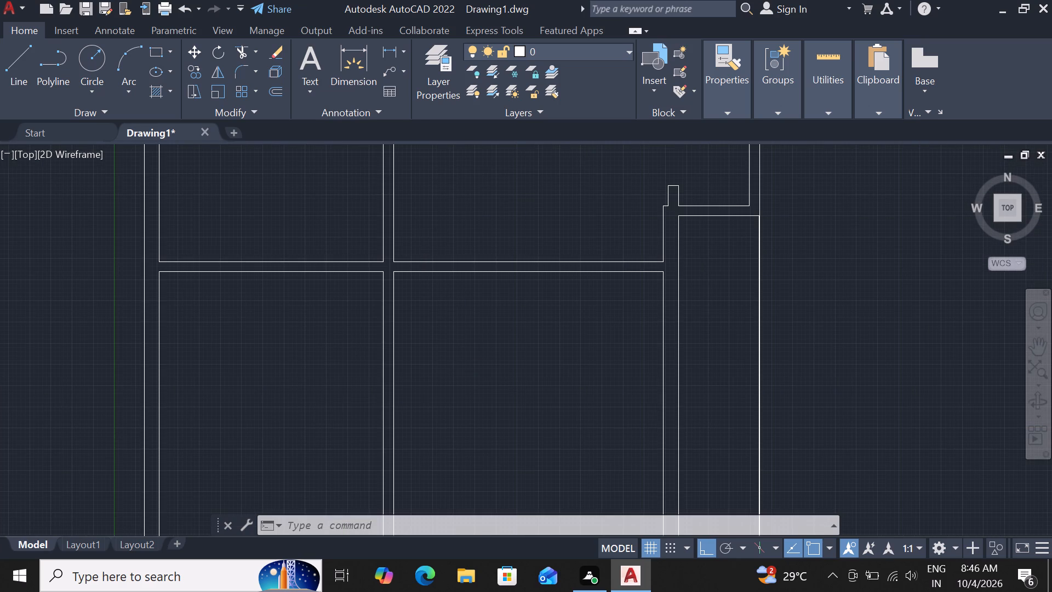
key("Escape")
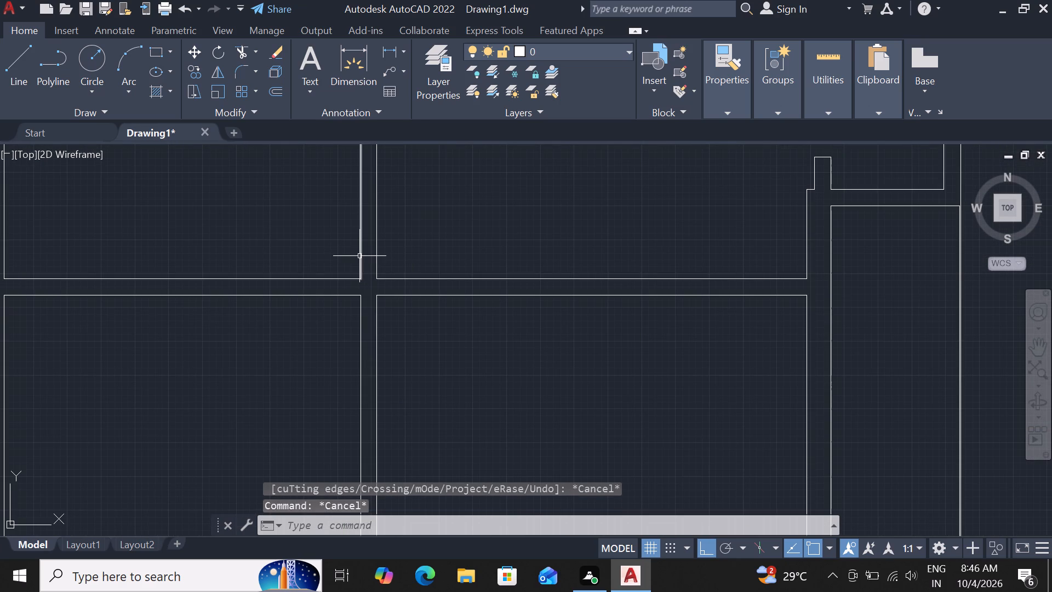
key("l")
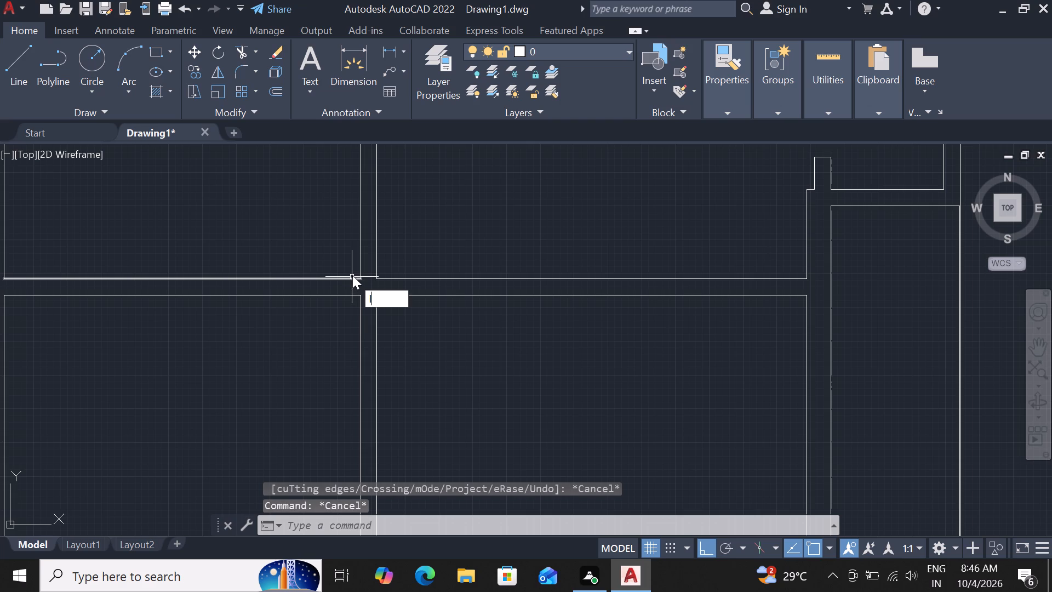
key("space")
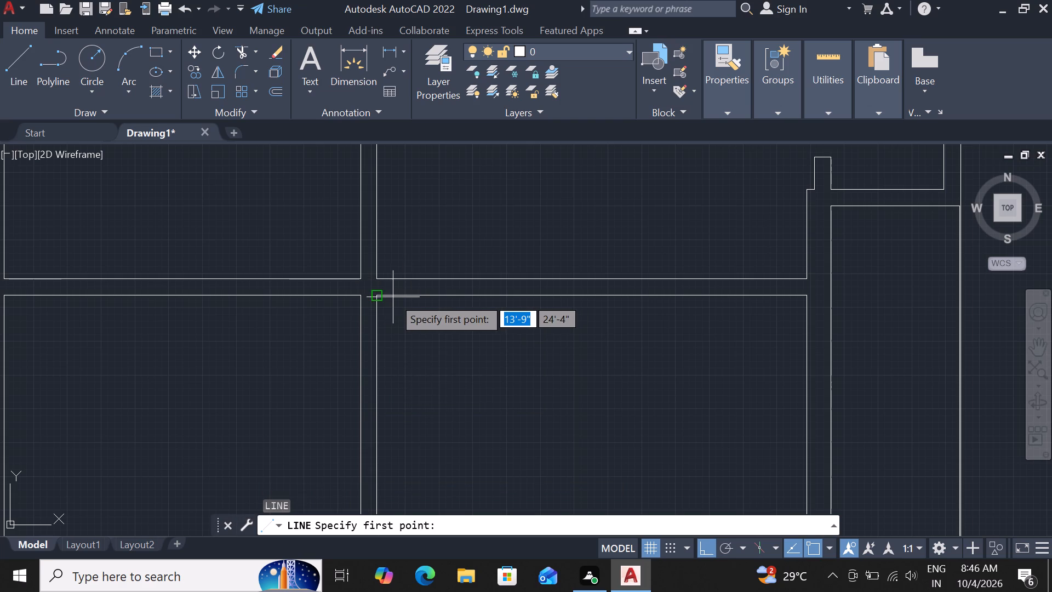
scroll(362, 277, "up", 3)
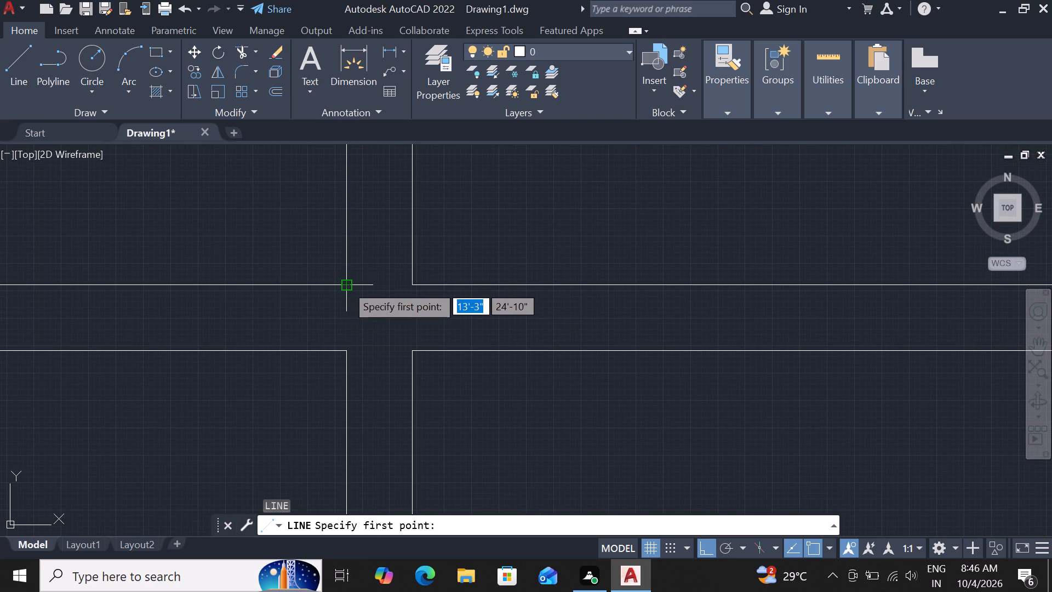
left_click_drag(346, 284, 351, 280)
left_click(413, 287)
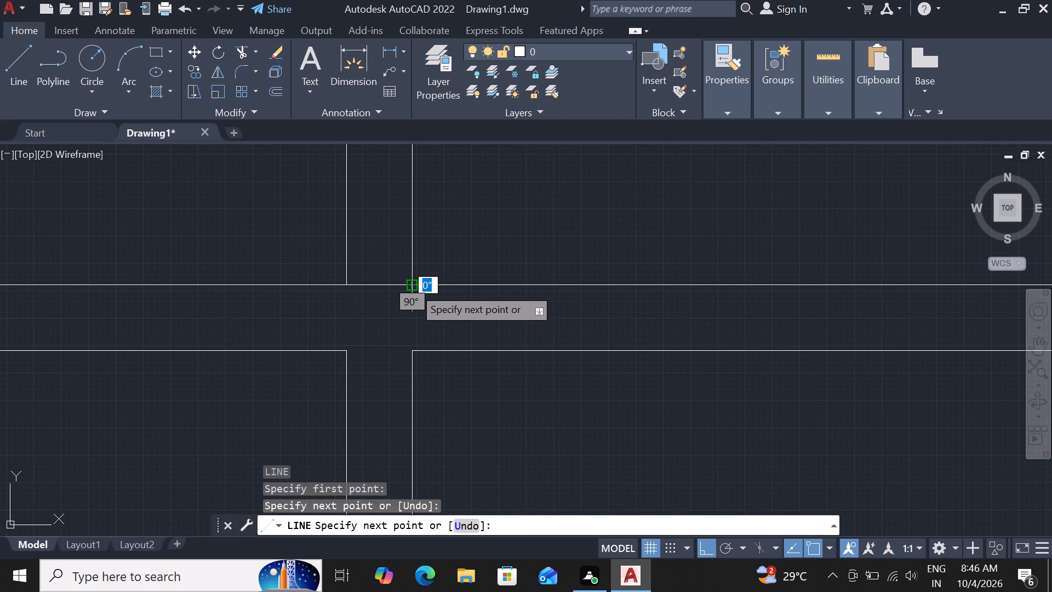
key("Escape")
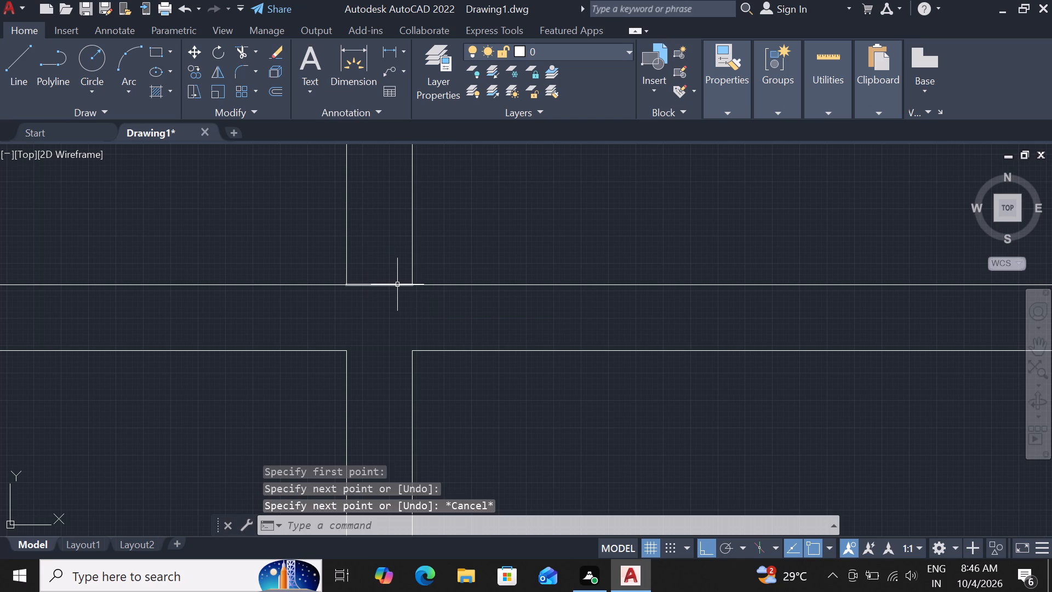
Offset the line across the central wall's foot 1' to the north.
left_click(397, 284)
type("of 1'")
key("Return")
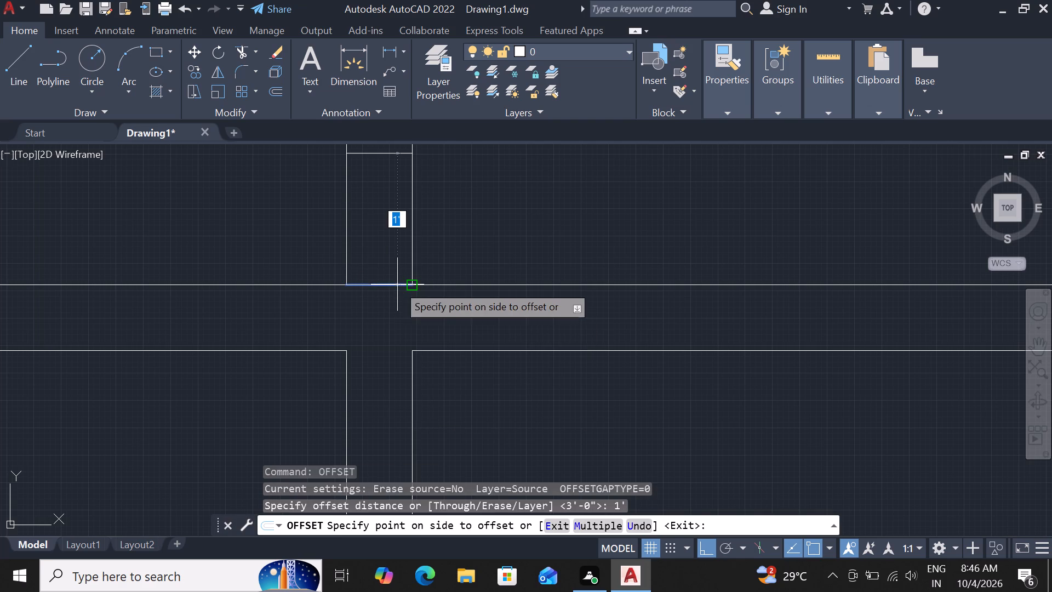
left_click(396, 265)
scroll(391, 269, "down", 4)
scroll(392, 248, "up", 1)
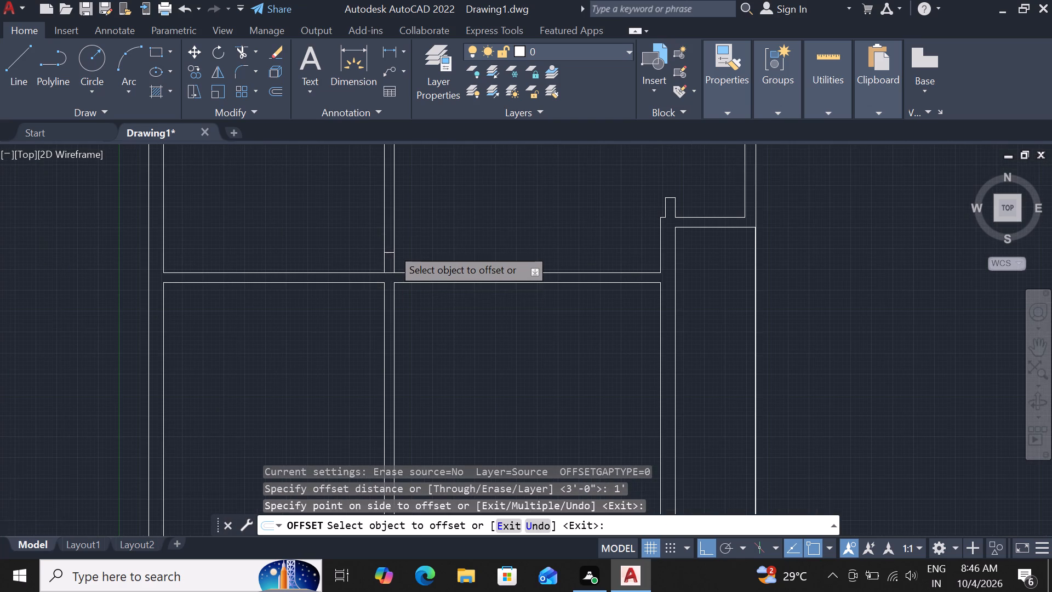
scroll(392, 248, "up", 2)
key("Escape")
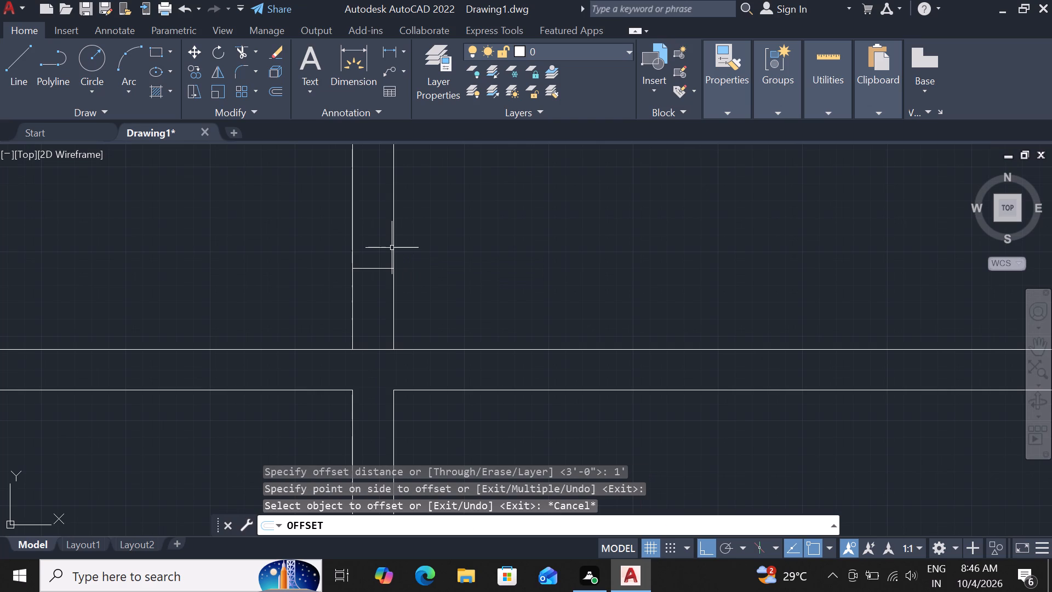
Offset the new jamb line in the central wall 3' to the north.
left_click(374, 268)
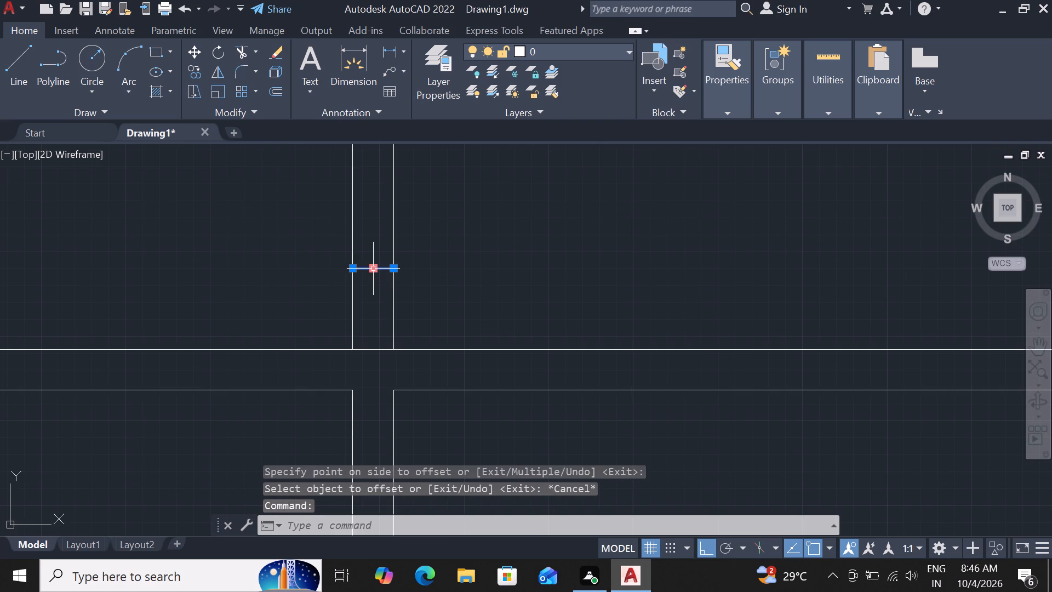
type("3'")
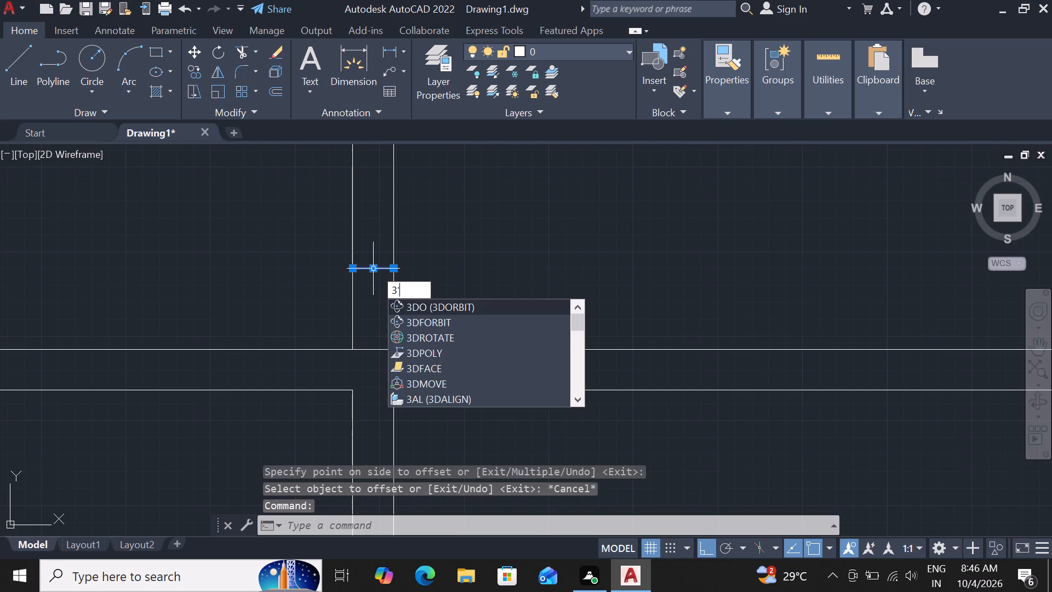
key("Return")
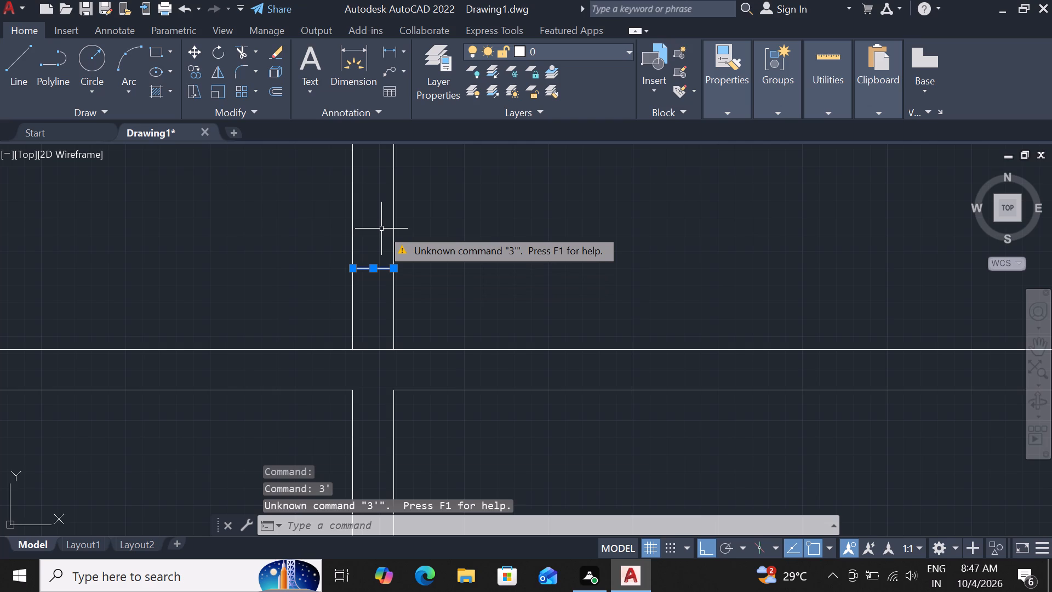
key("o")
type("f")
key("space")
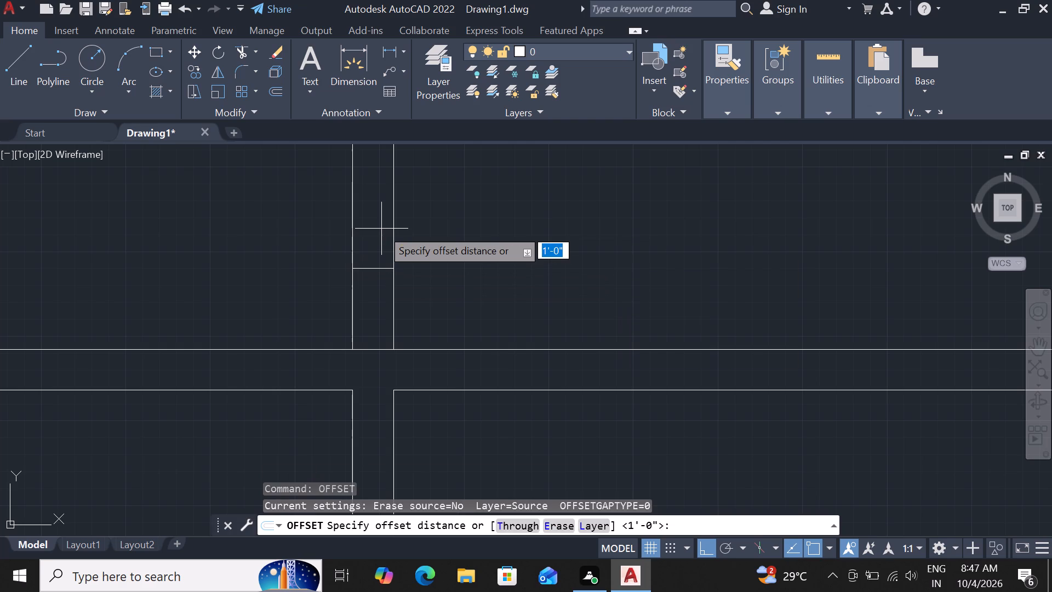
type("3'")
key("Return")
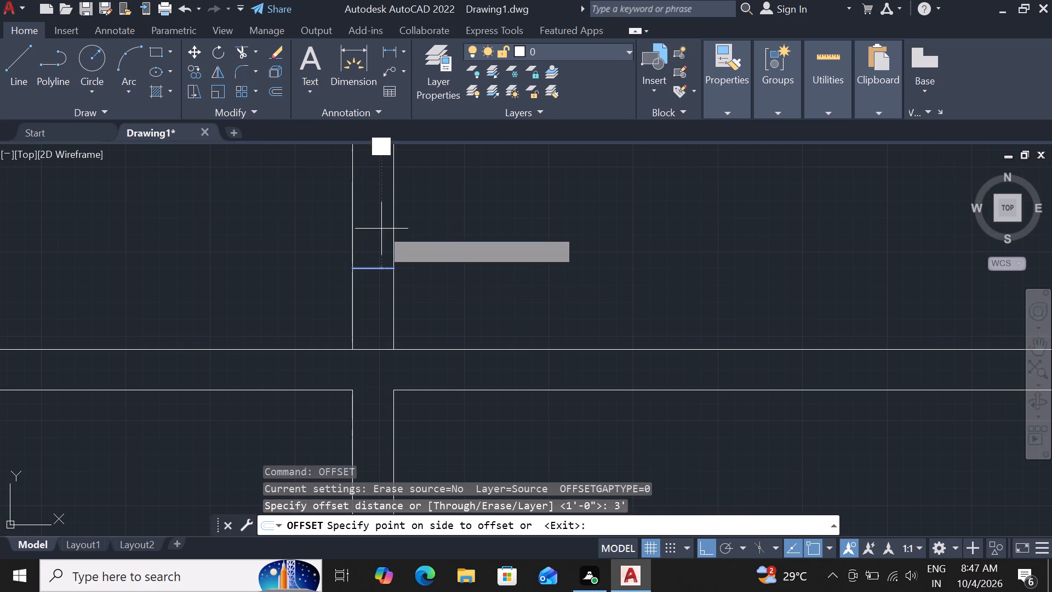
left_click(376, 218)
scroll(379, 236, "down", 3)
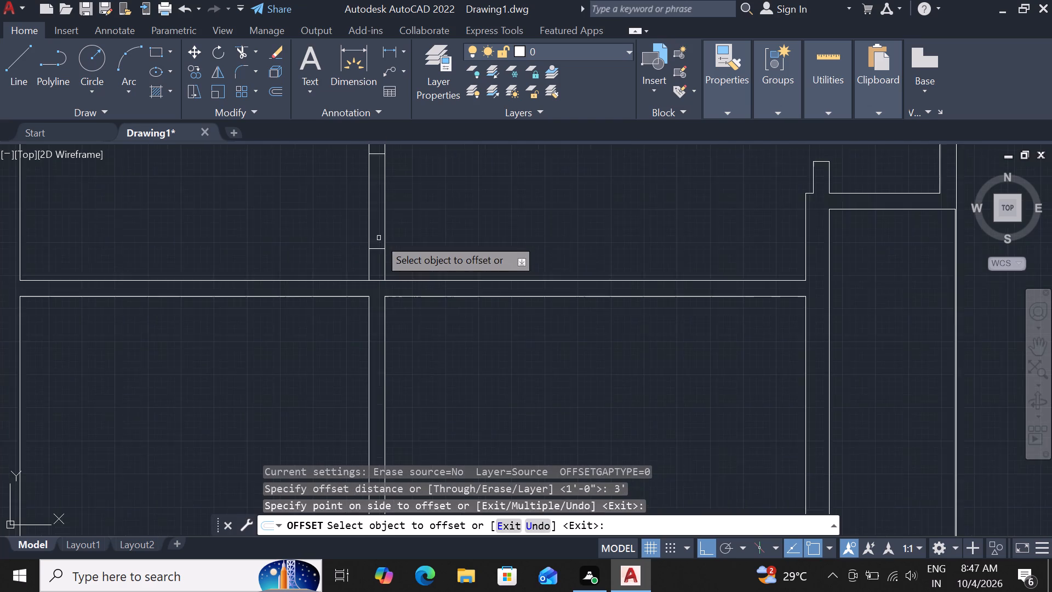
scroll(376, 217, "up", 2)
key("Escape")
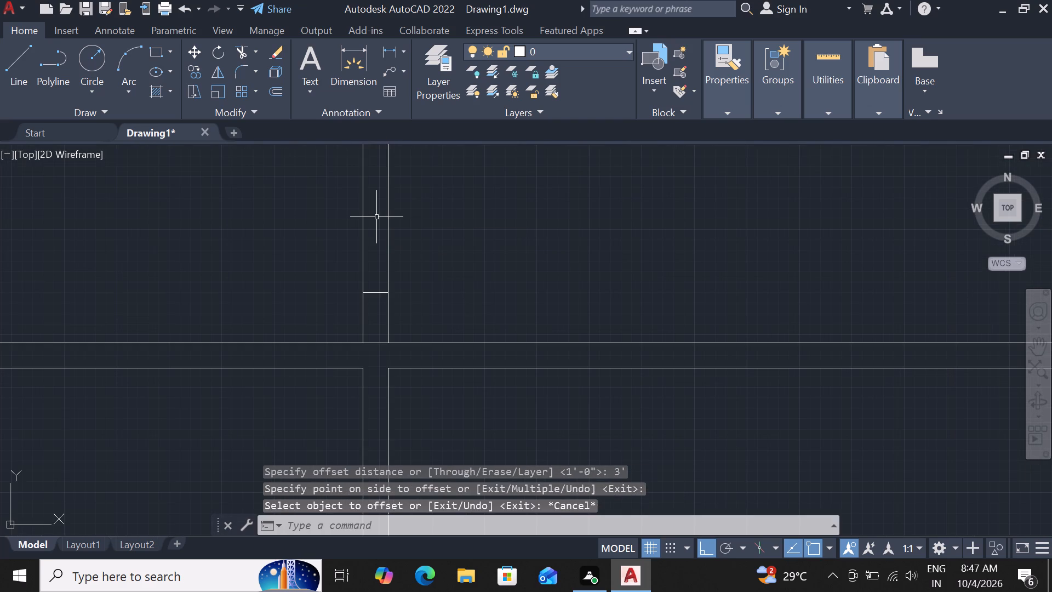
Trim both lines of the central wall between the two jamb lines to form a 3' door opening.
type("tr")
key("space")
key("space")
left_click(344, 226)
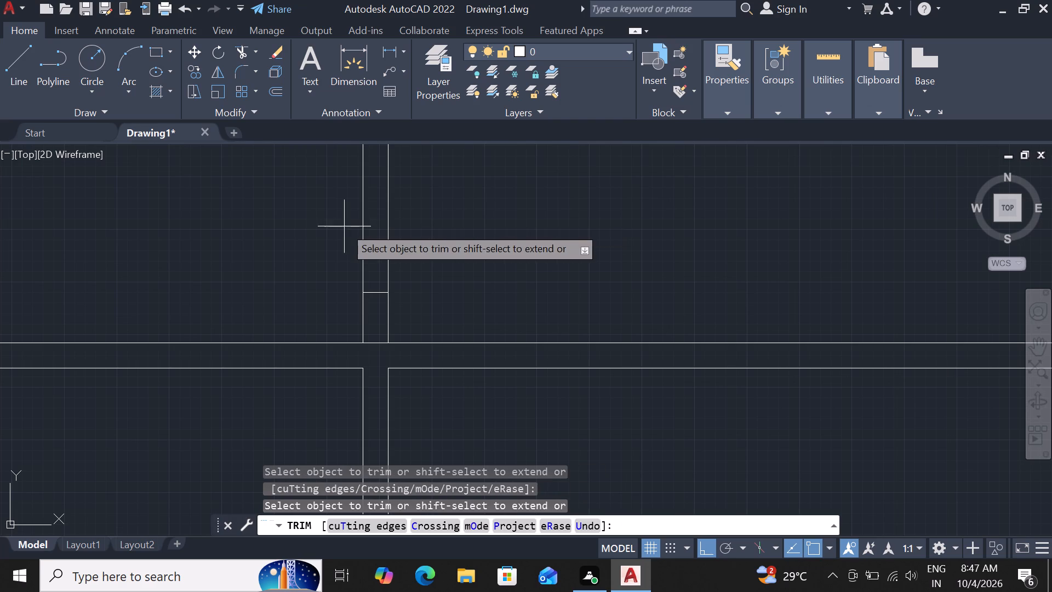
left_click(436, 234)
scroll(420, 297, "down", 2)
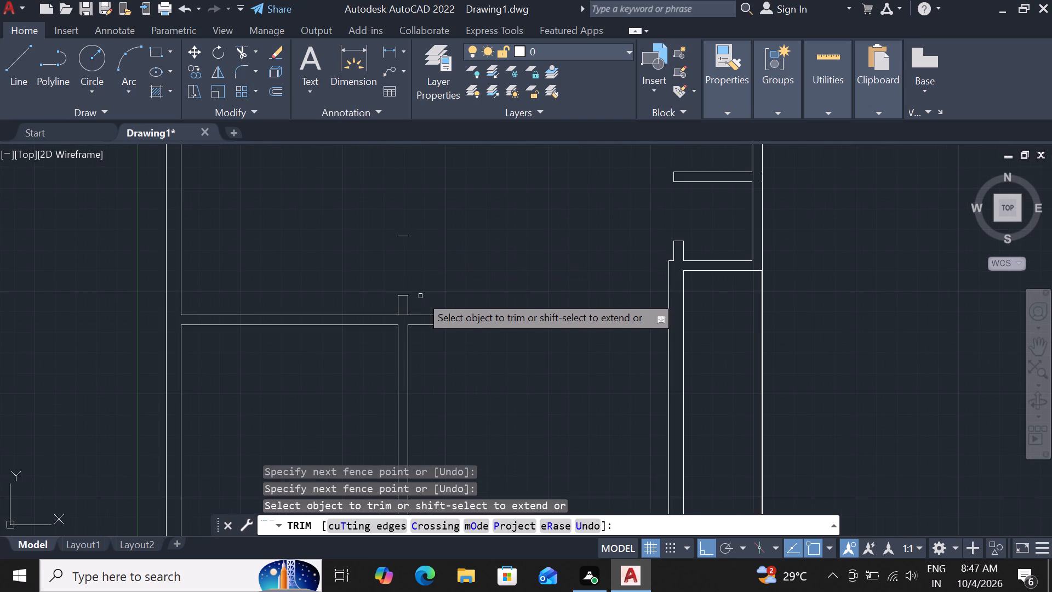
scroll(420, 288, "down", 2)
key("ctrl+z")
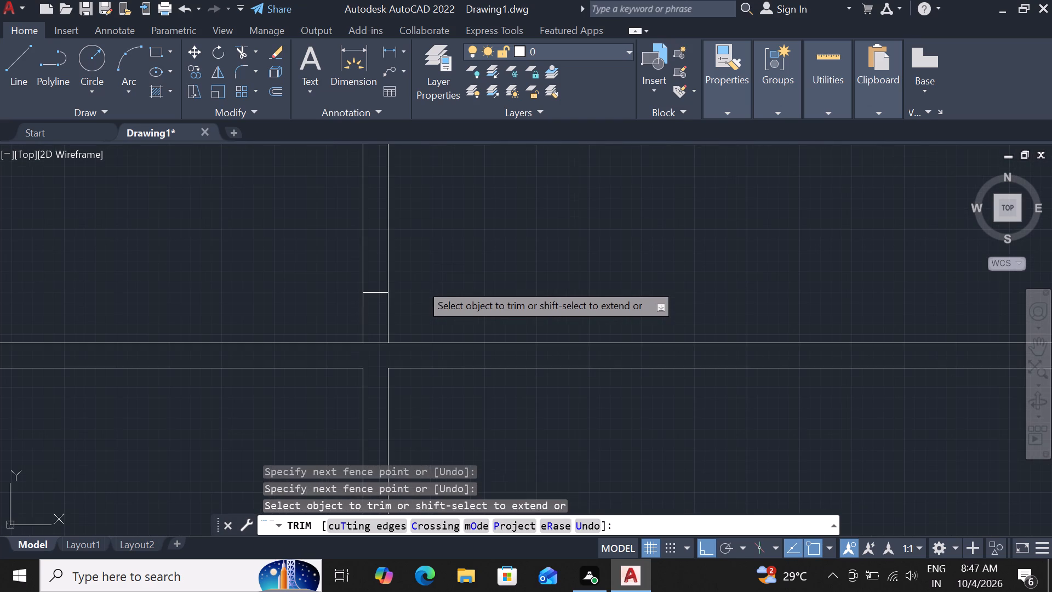
scroll(420, 283, "down", 2, "ctrl")
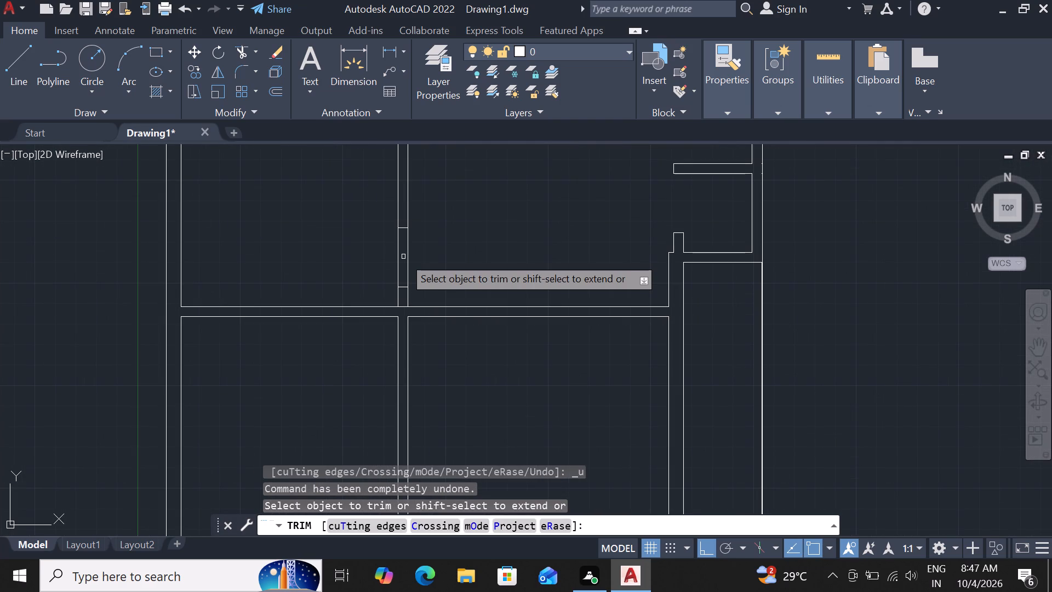
left_click(409, 251)
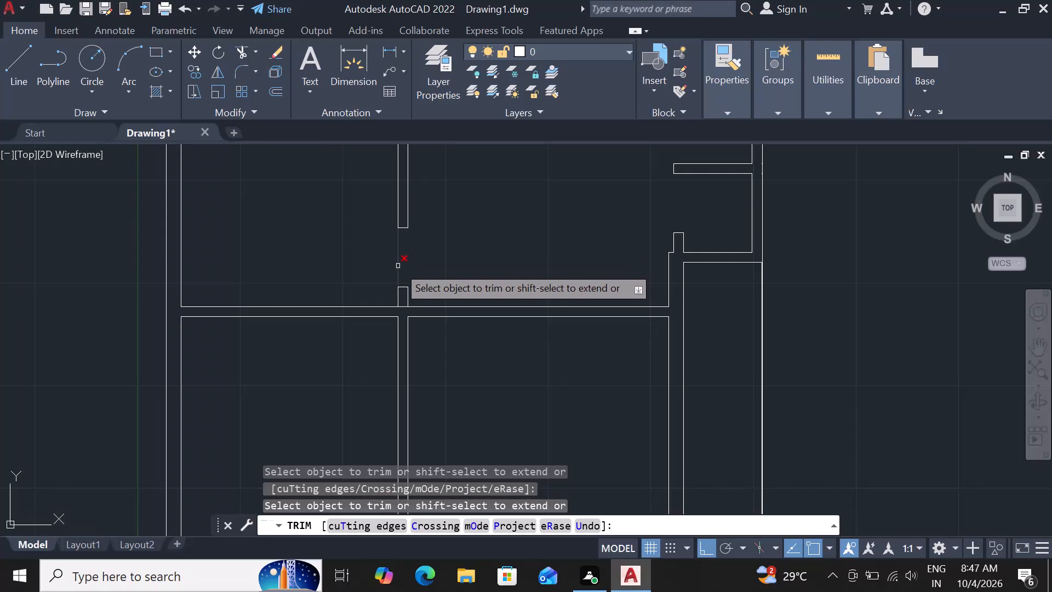
left_click(398, 266)
Trim away the short line between the central wall's faces at its junction with the cross wall.
scroll(410, 317, "up", 2)
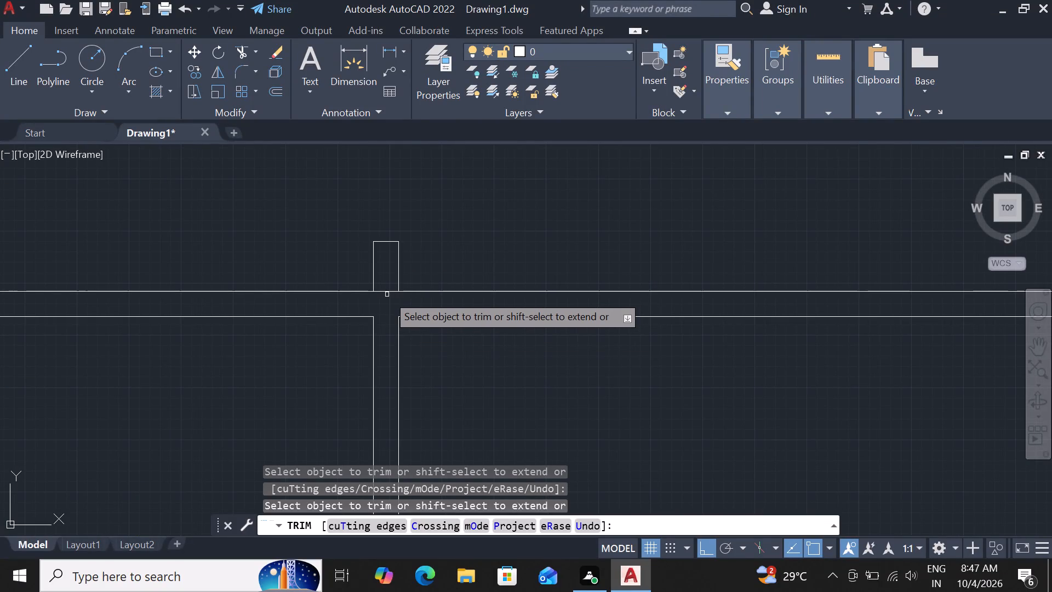
left_click(385, 289)
scroll(385, 289, "down", 3)
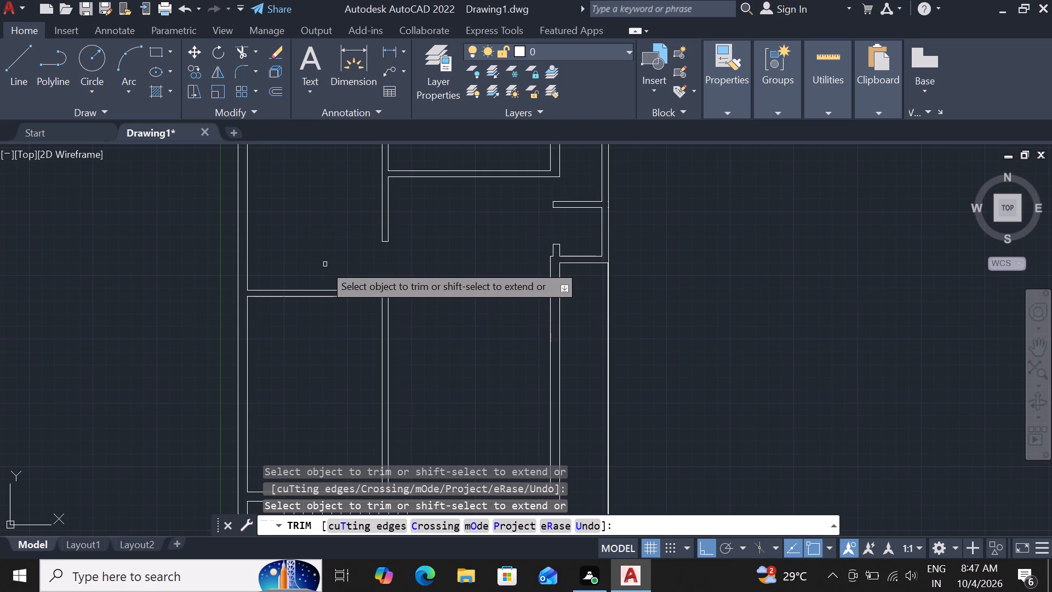
key("Escape")
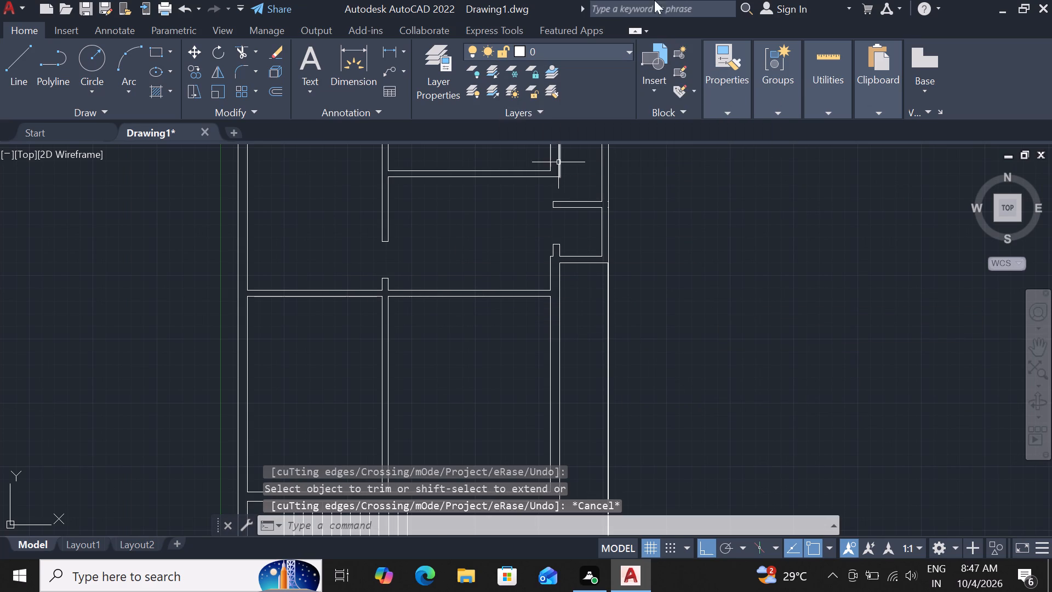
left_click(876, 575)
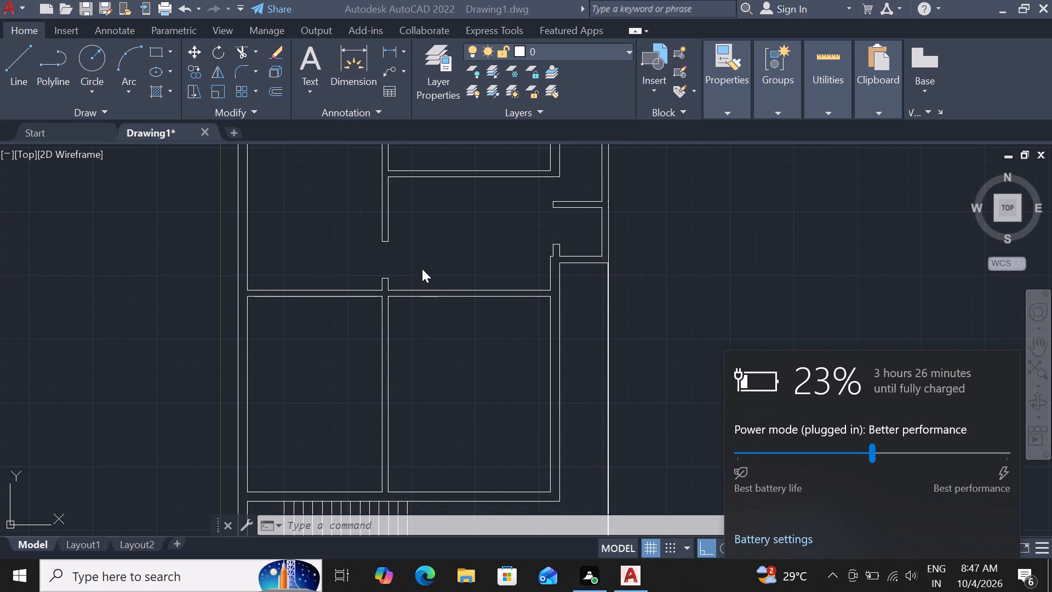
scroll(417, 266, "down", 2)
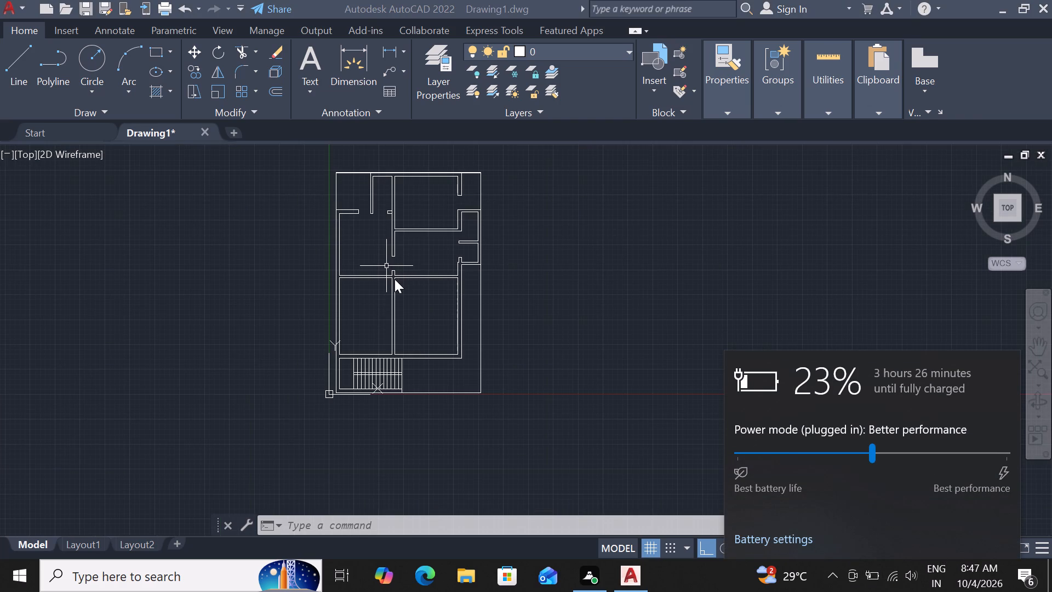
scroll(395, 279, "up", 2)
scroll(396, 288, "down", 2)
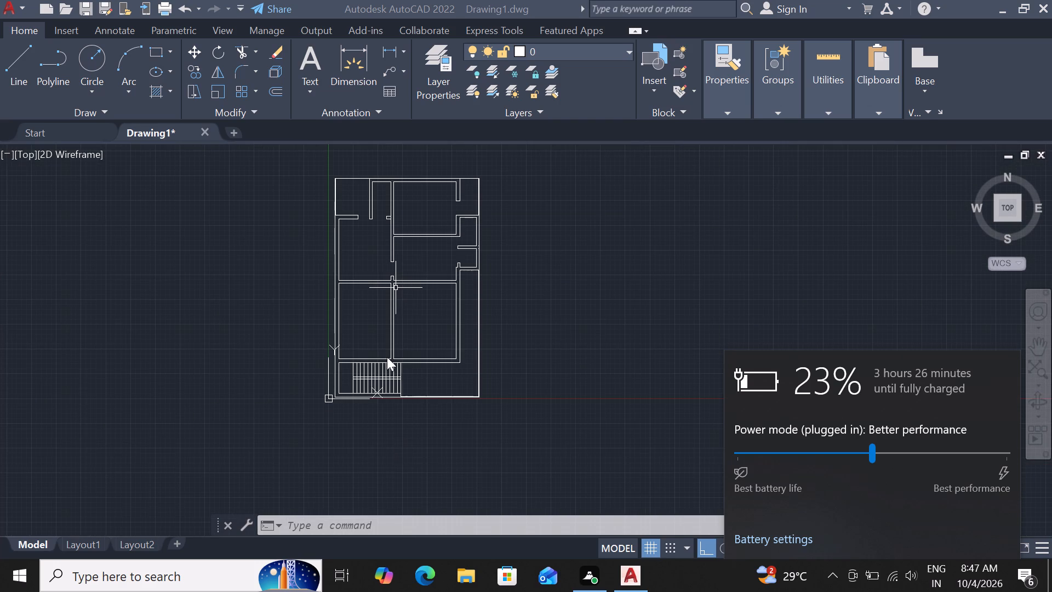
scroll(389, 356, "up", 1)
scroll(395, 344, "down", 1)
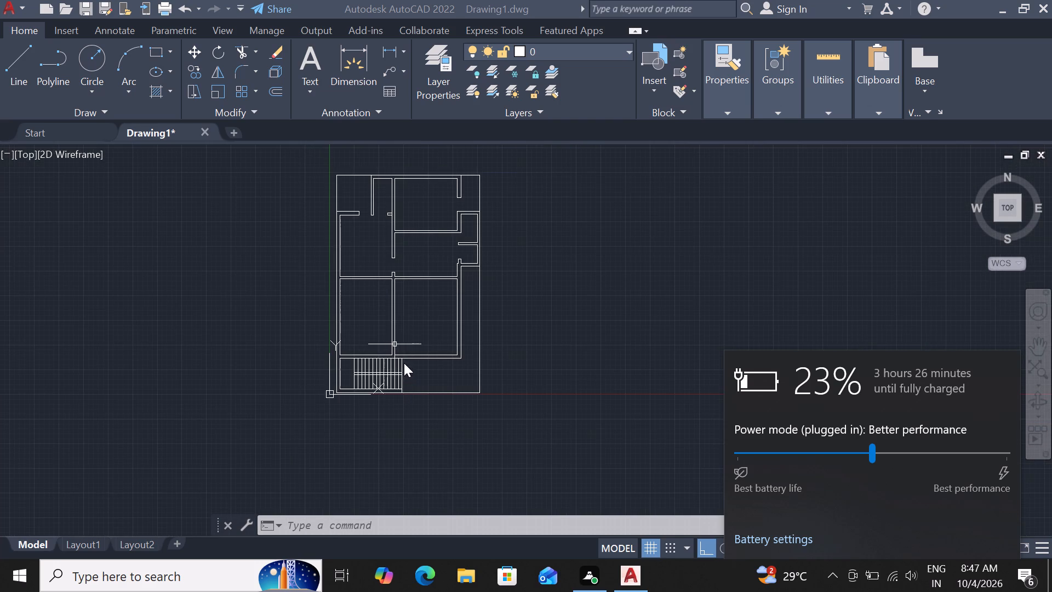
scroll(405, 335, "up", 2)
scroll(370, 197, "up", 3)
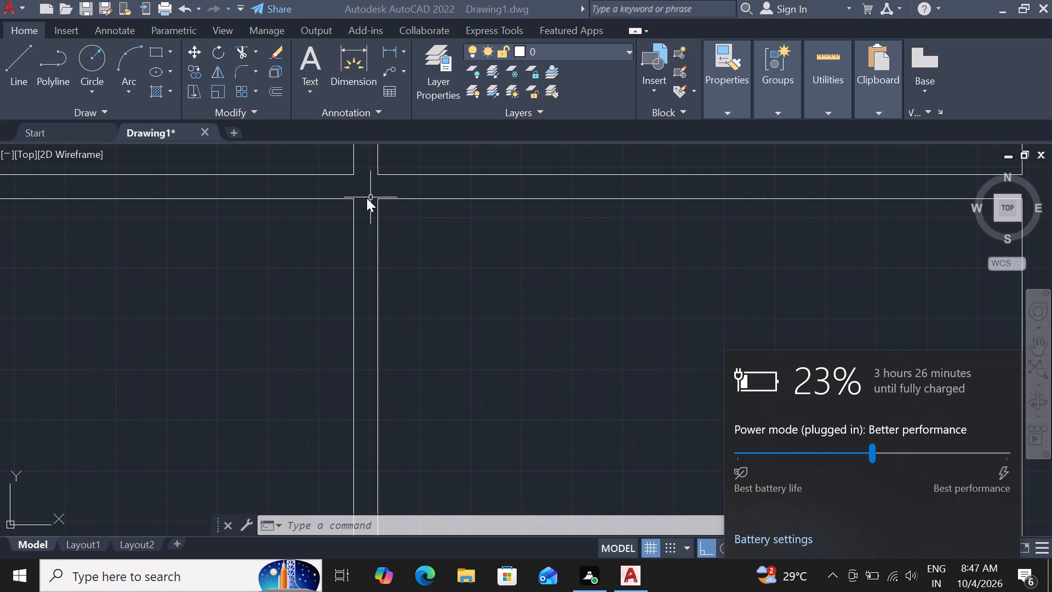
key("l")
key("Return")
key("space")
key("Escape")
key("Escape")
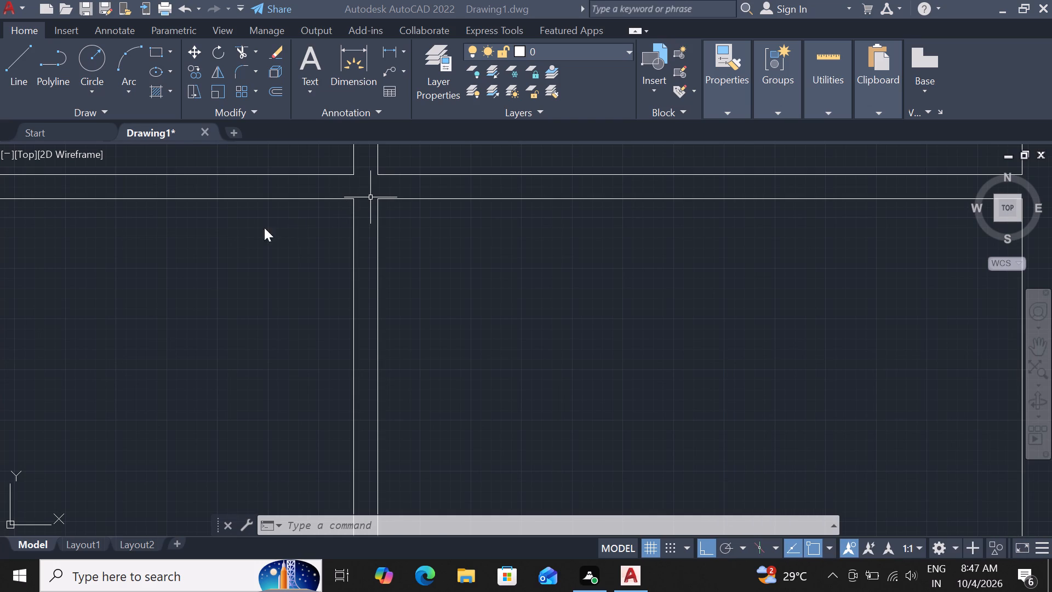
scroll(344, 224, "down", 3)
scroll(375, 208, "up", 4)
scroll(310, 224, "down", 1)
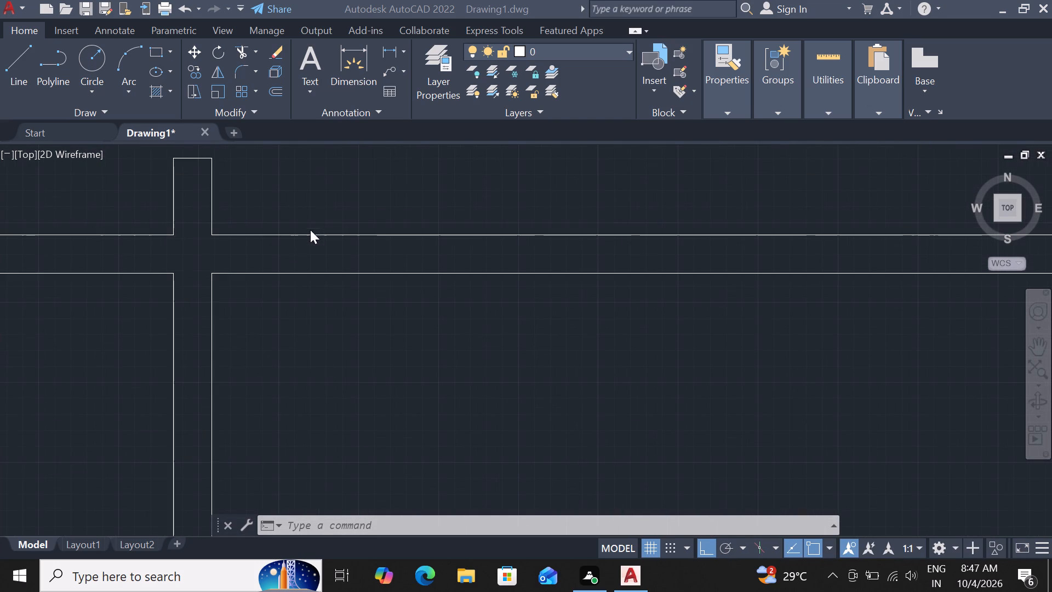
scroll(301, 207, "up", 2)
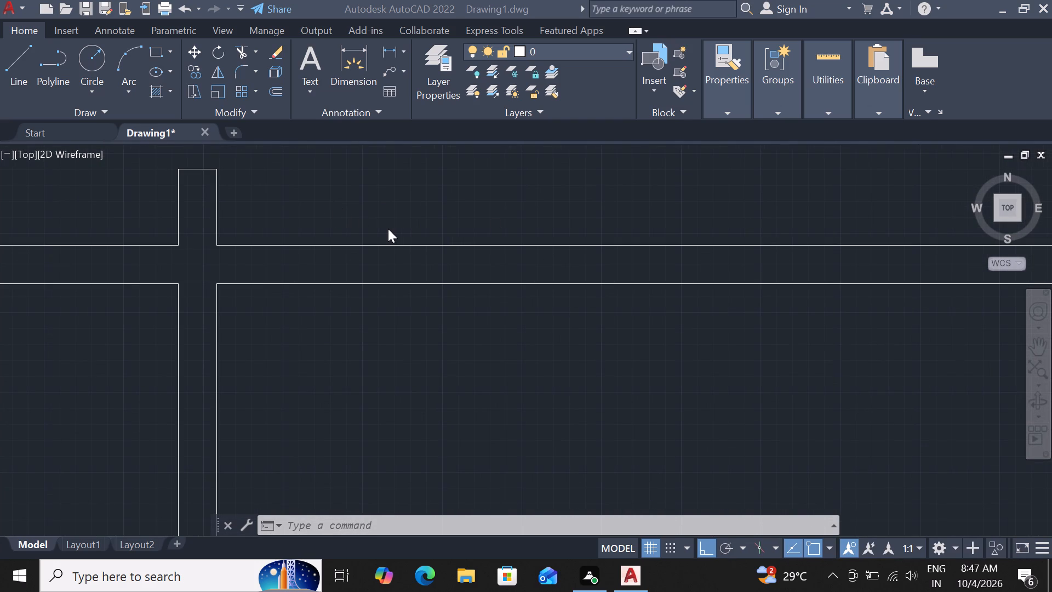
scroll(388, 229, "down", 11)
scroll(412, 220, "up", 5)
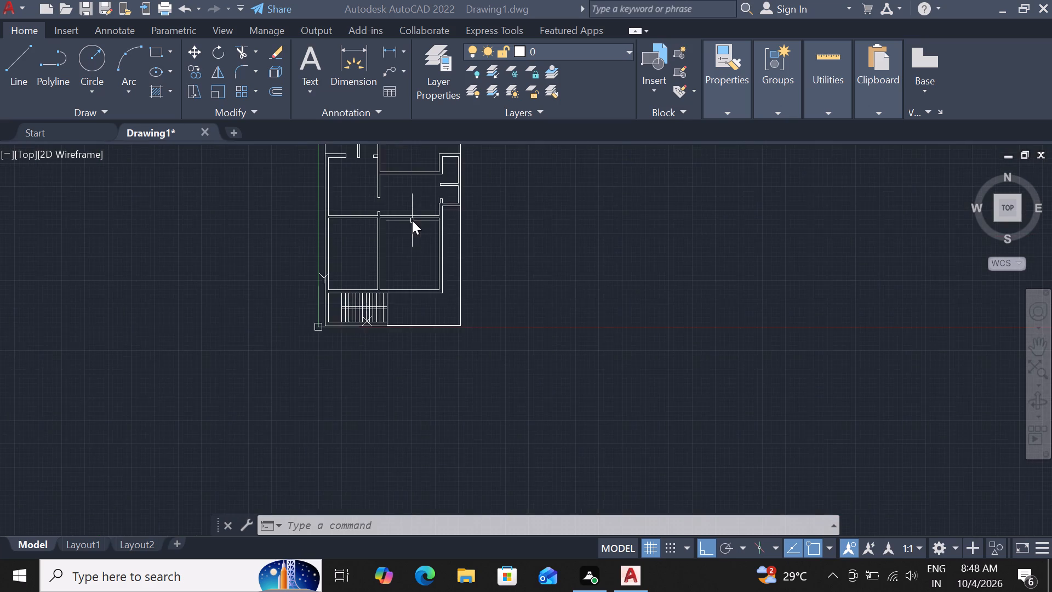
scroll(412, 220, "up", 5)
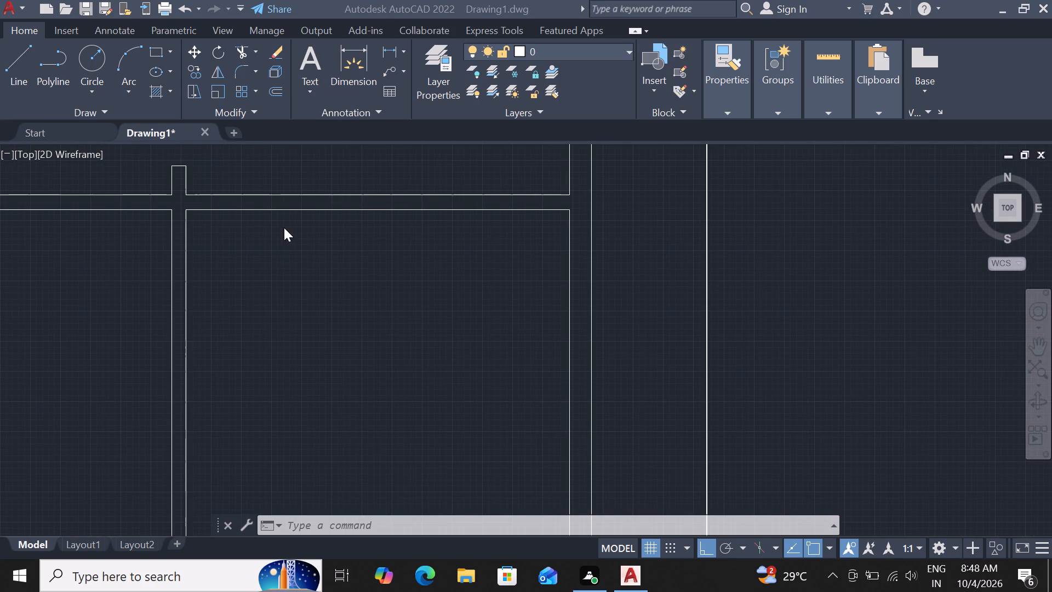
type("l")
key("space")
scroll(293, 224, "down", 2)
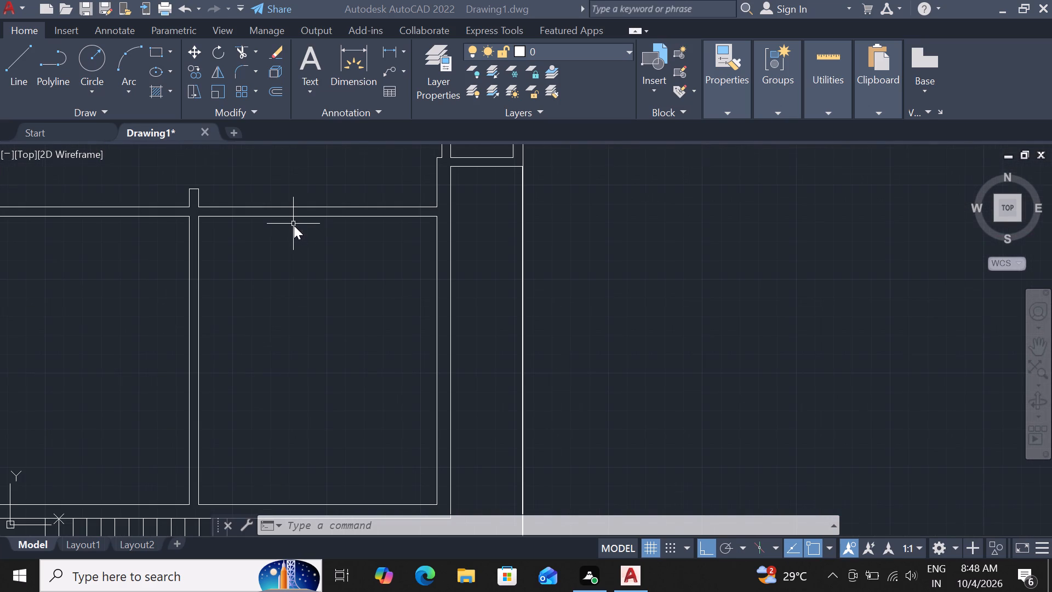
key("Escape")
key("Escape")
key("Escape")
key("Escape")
Draw a line across the central wall's two faces where it meets the cross wall's south face.
left_click(304, 523)
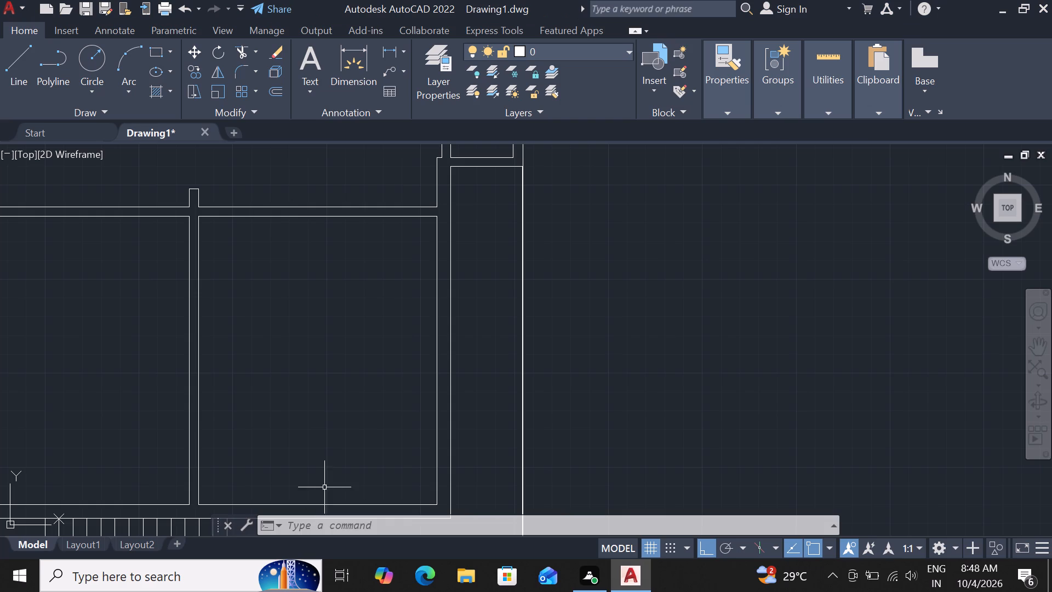
type("l")
key("space")
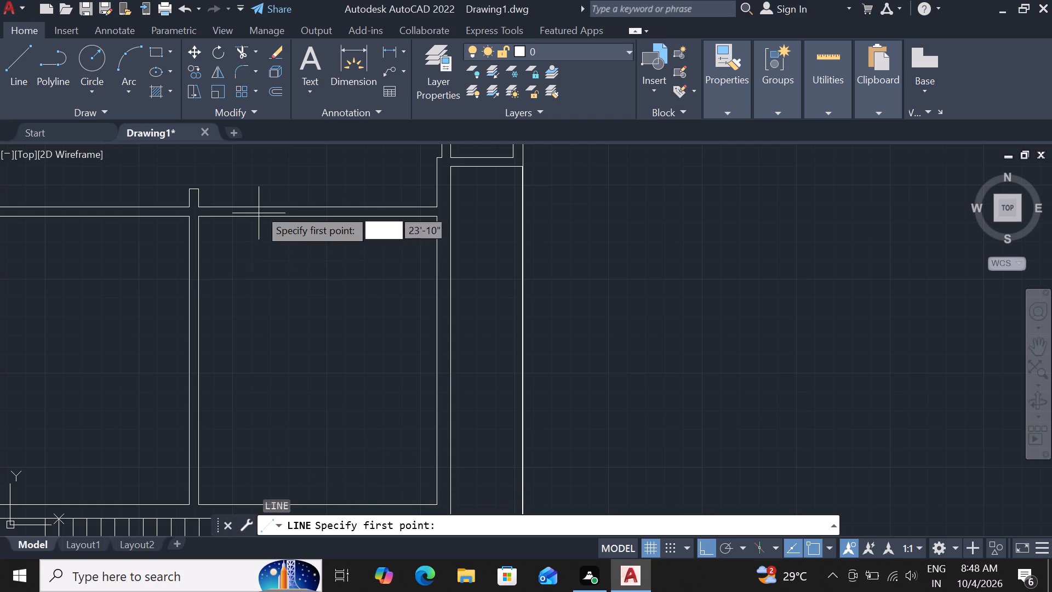
scroll(202, 231, "up", 3)
scroll(344, 286, "down", 3)
scroll(313, 273, "up", 4)
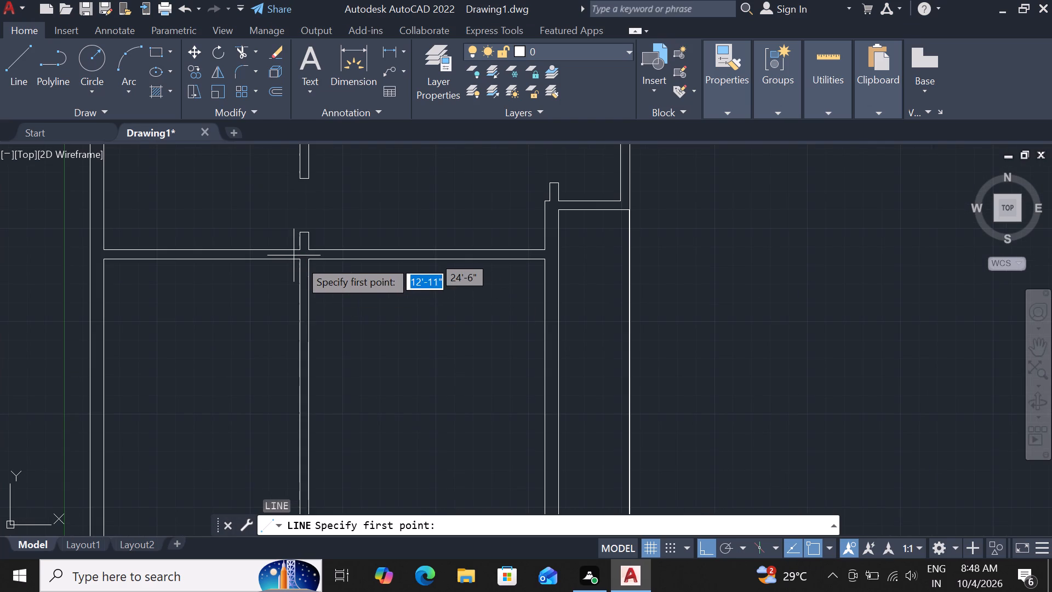
scroll(317, 242, "down", 2)
scroll(254, 208, "up", 3)
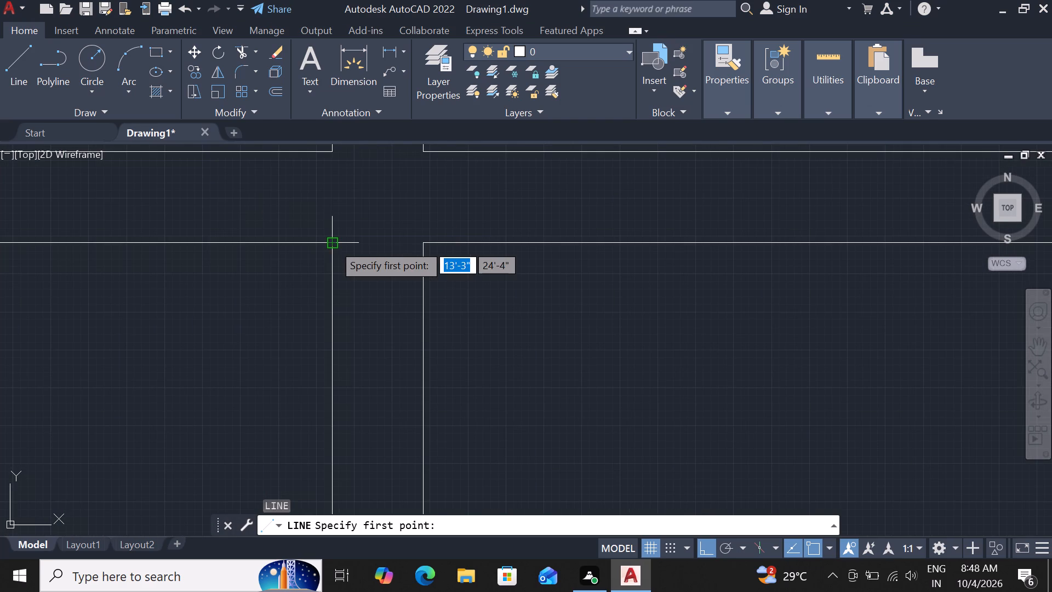
left_click(333, 243)
left_click(424, 243)
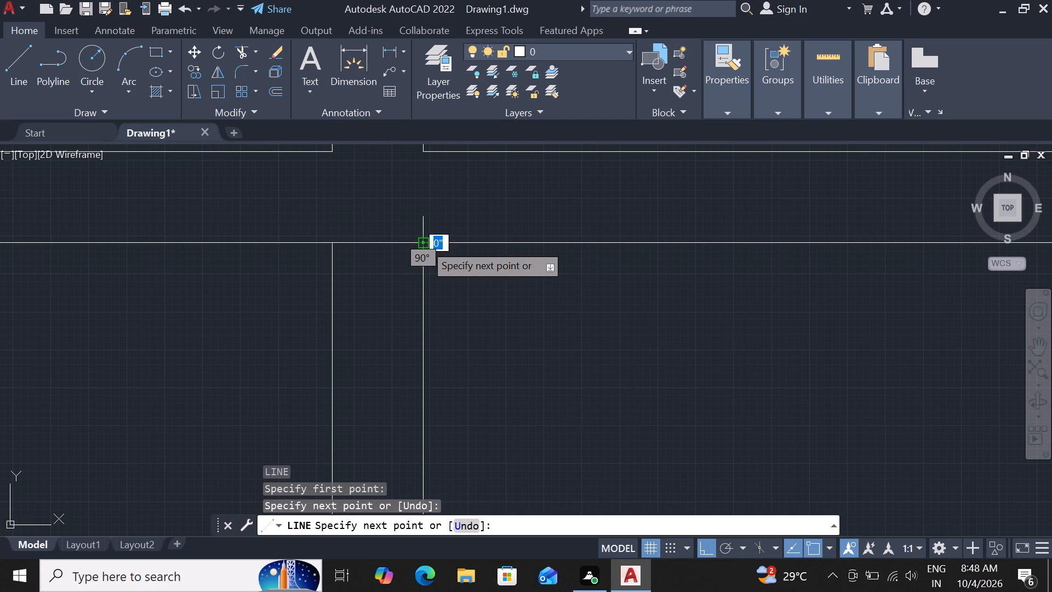
key("Escape")
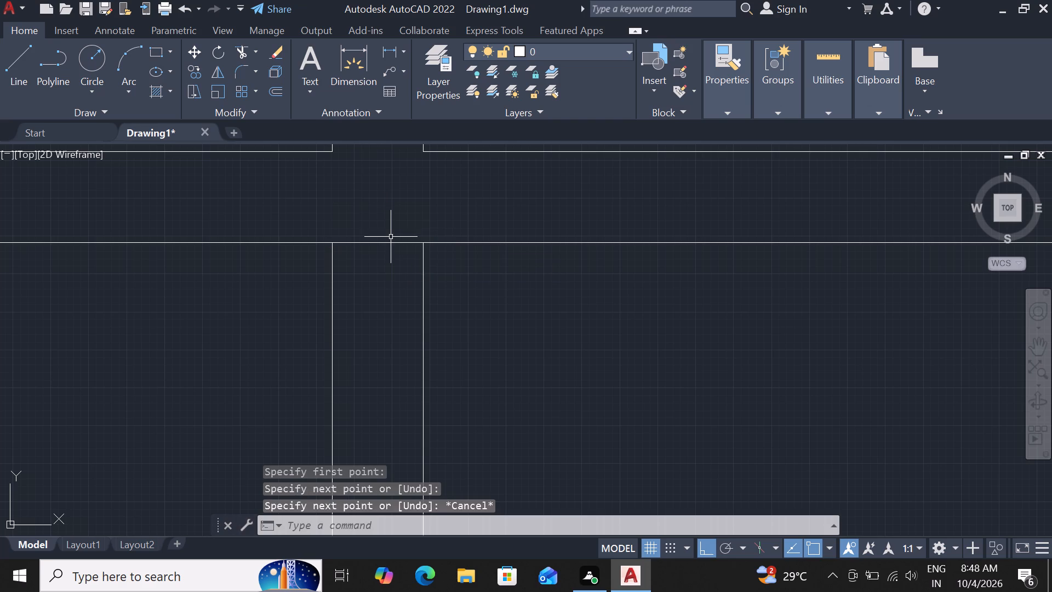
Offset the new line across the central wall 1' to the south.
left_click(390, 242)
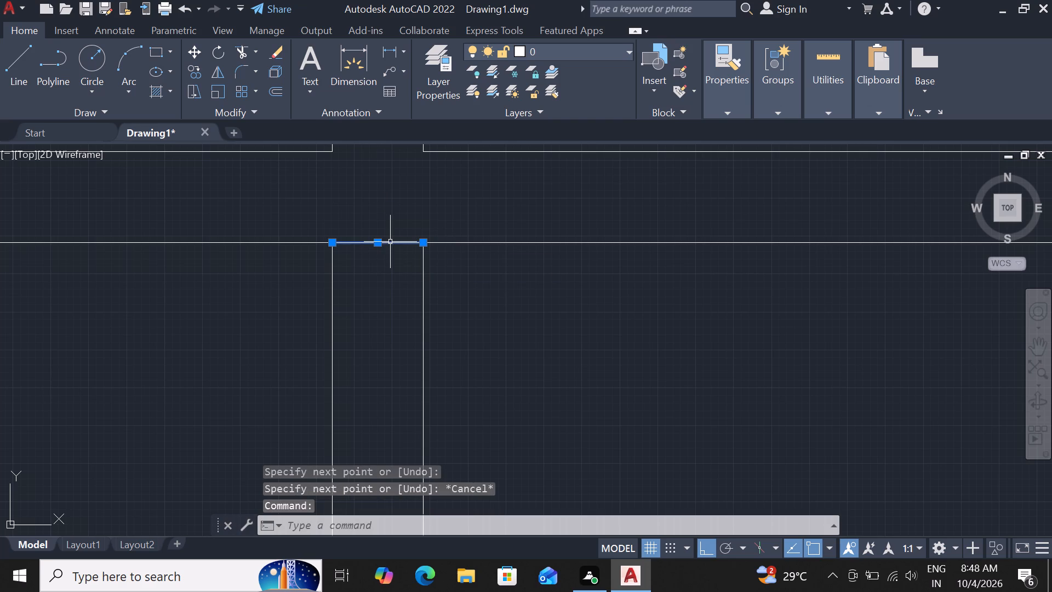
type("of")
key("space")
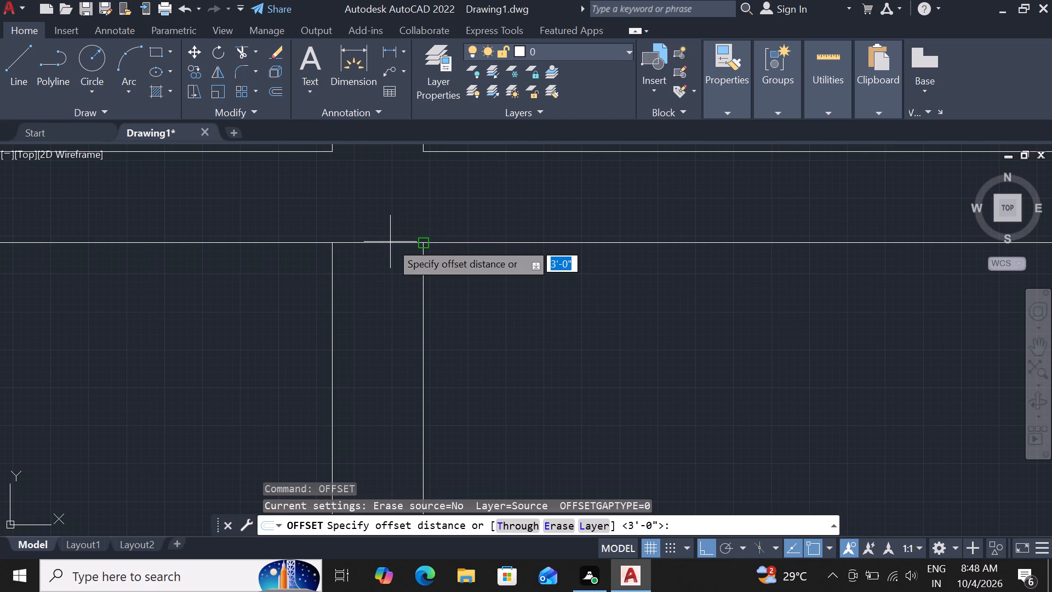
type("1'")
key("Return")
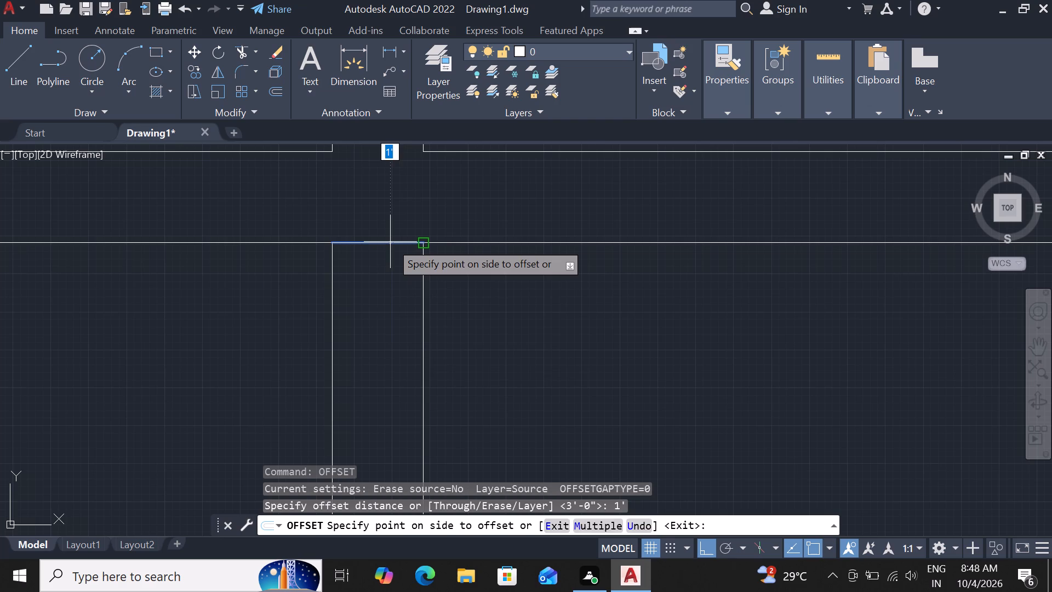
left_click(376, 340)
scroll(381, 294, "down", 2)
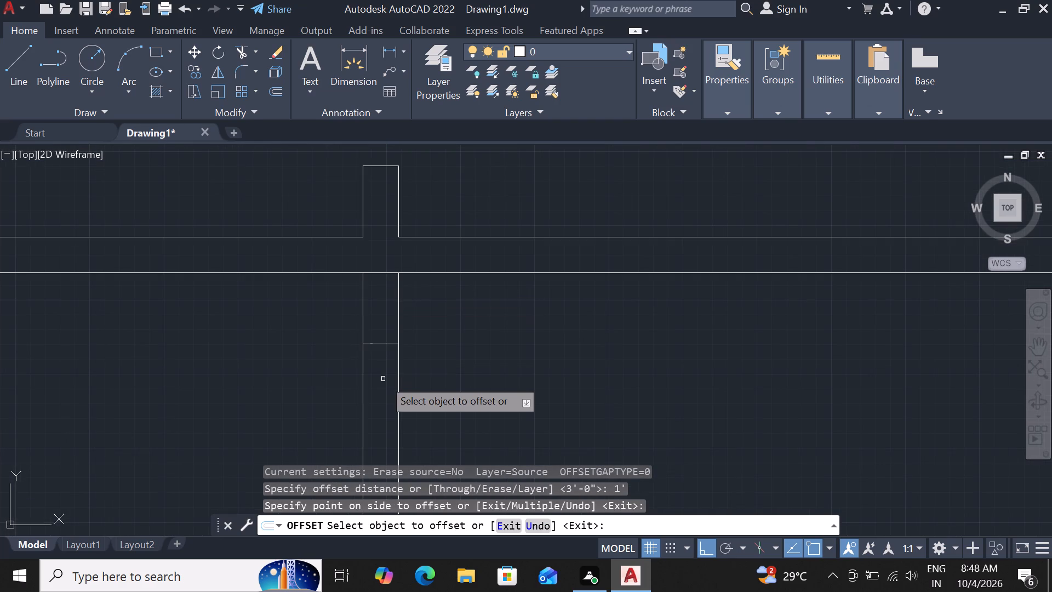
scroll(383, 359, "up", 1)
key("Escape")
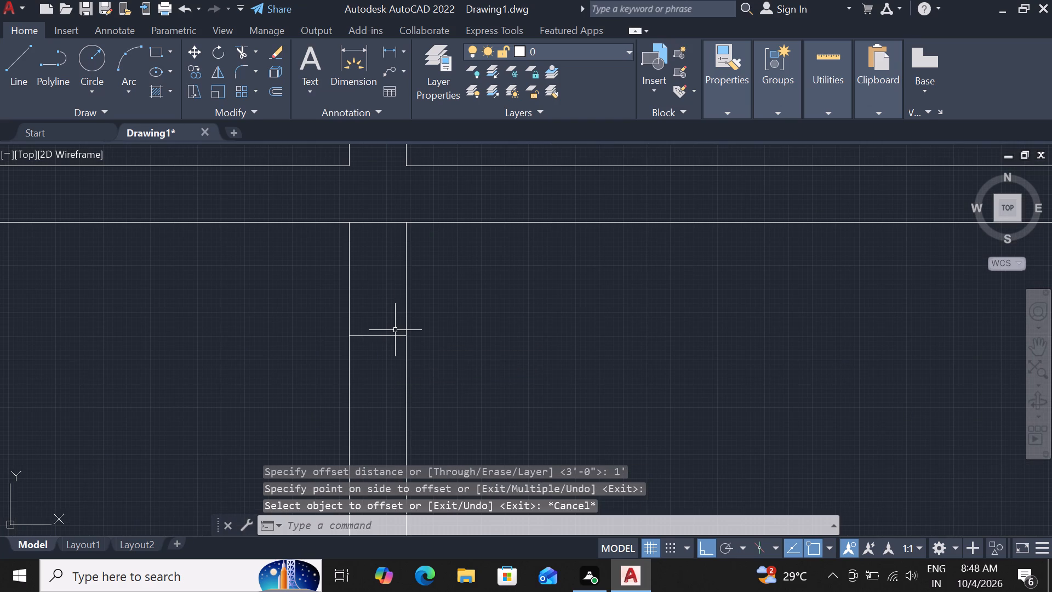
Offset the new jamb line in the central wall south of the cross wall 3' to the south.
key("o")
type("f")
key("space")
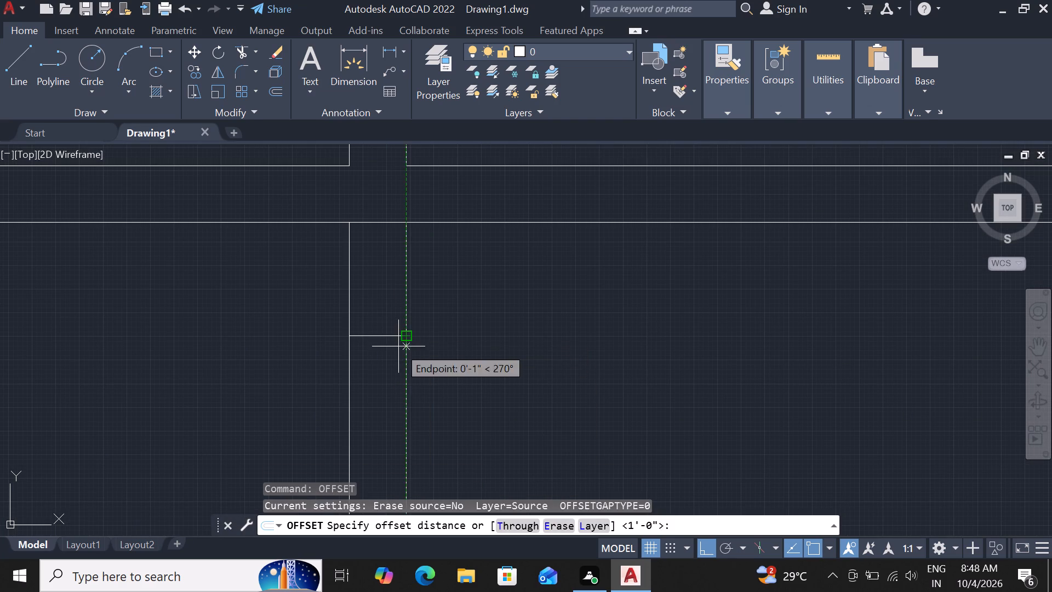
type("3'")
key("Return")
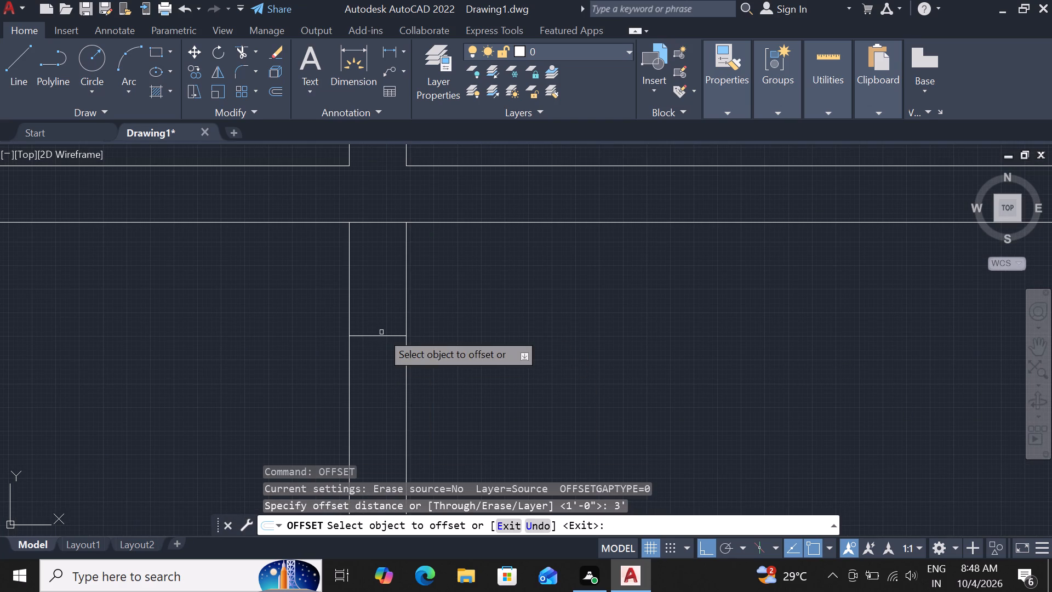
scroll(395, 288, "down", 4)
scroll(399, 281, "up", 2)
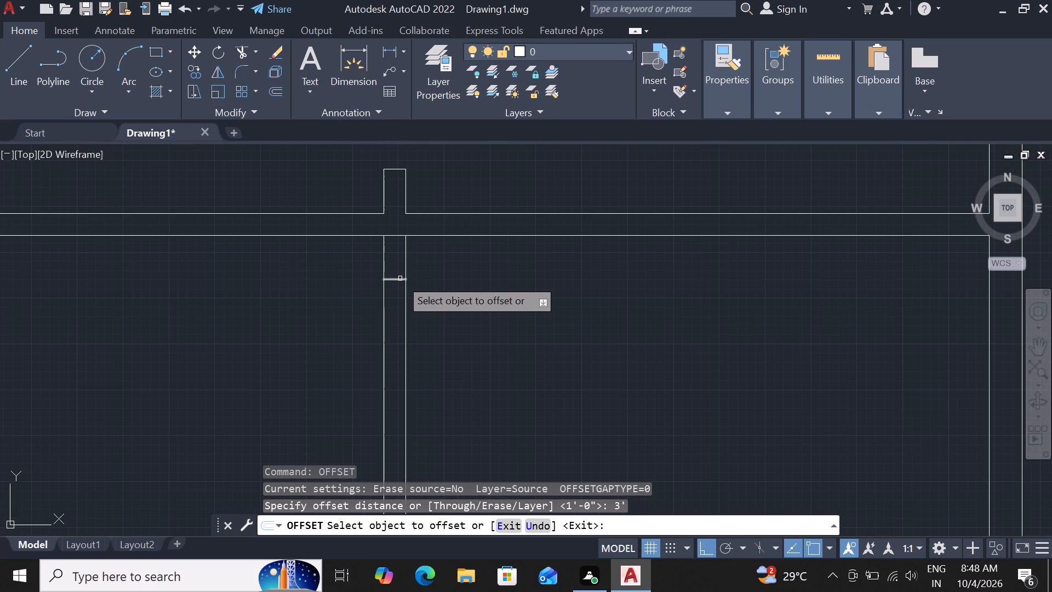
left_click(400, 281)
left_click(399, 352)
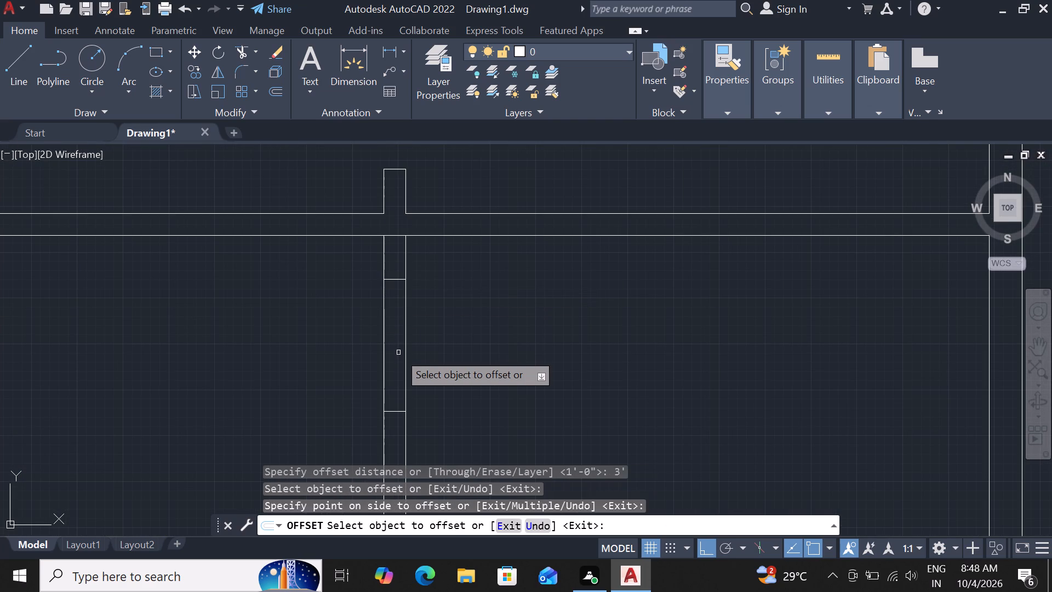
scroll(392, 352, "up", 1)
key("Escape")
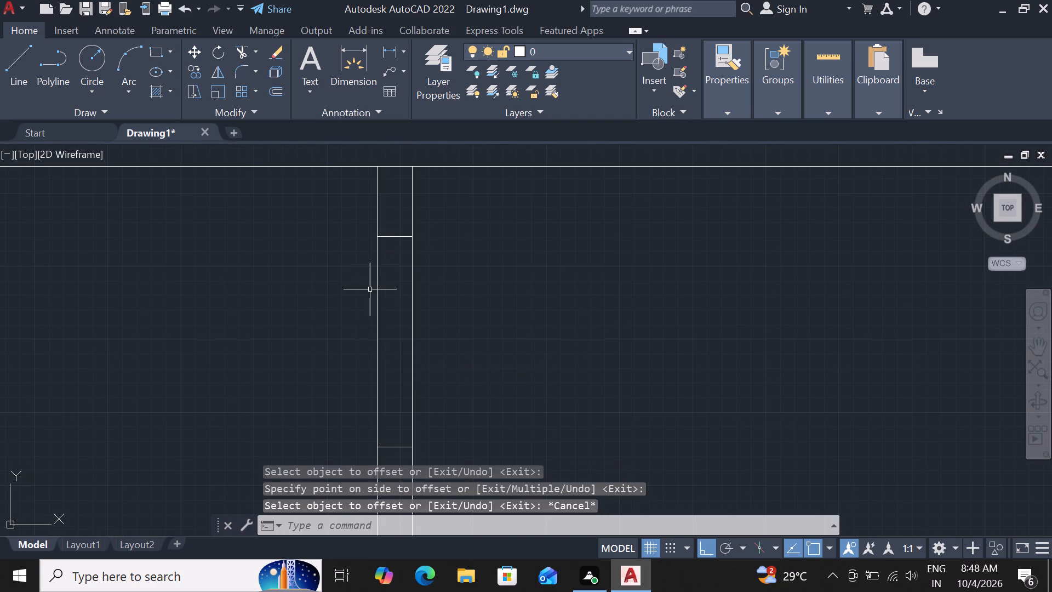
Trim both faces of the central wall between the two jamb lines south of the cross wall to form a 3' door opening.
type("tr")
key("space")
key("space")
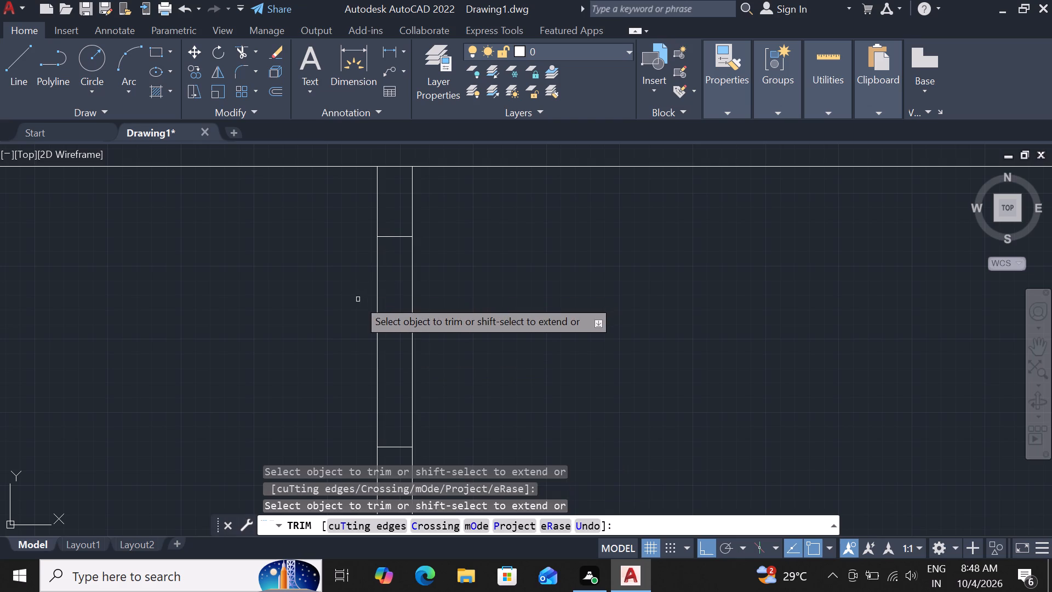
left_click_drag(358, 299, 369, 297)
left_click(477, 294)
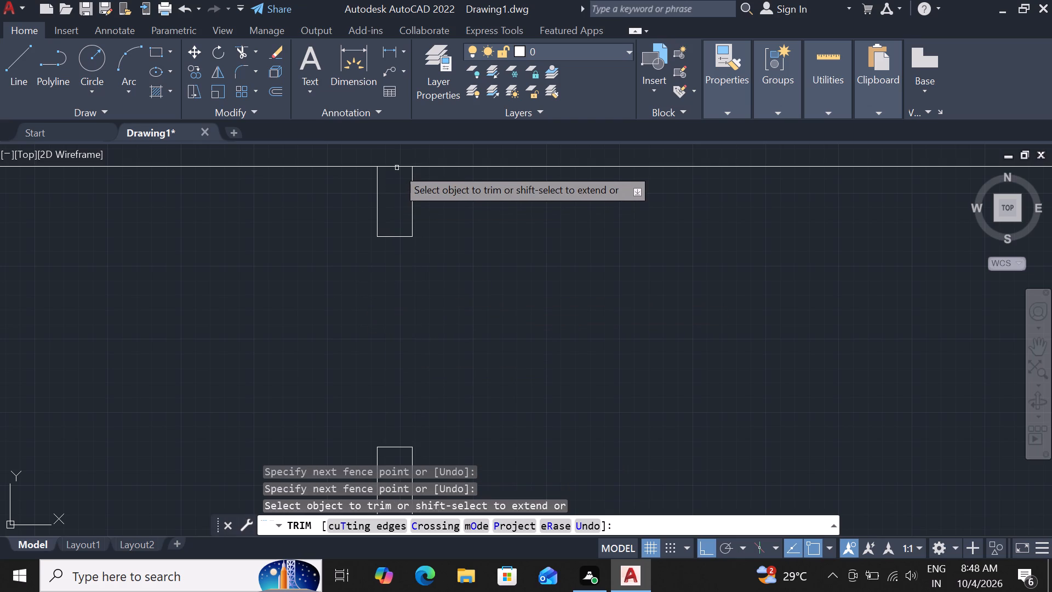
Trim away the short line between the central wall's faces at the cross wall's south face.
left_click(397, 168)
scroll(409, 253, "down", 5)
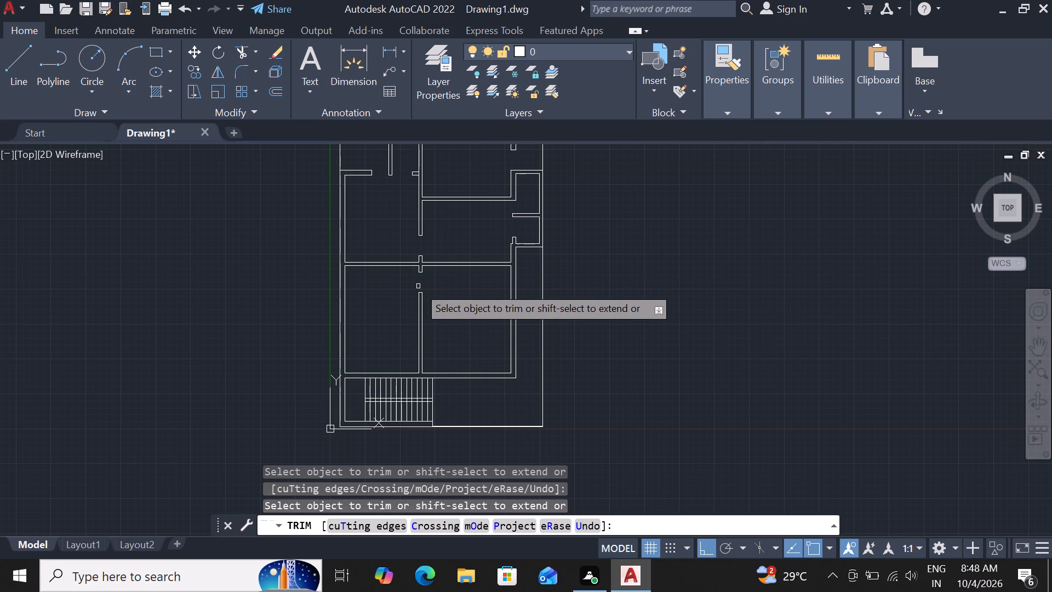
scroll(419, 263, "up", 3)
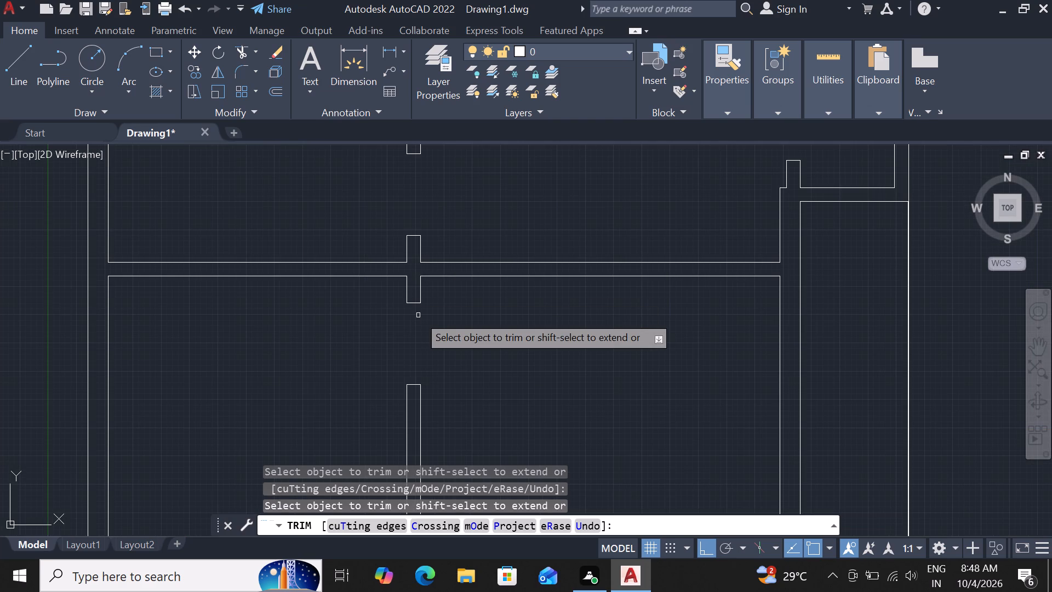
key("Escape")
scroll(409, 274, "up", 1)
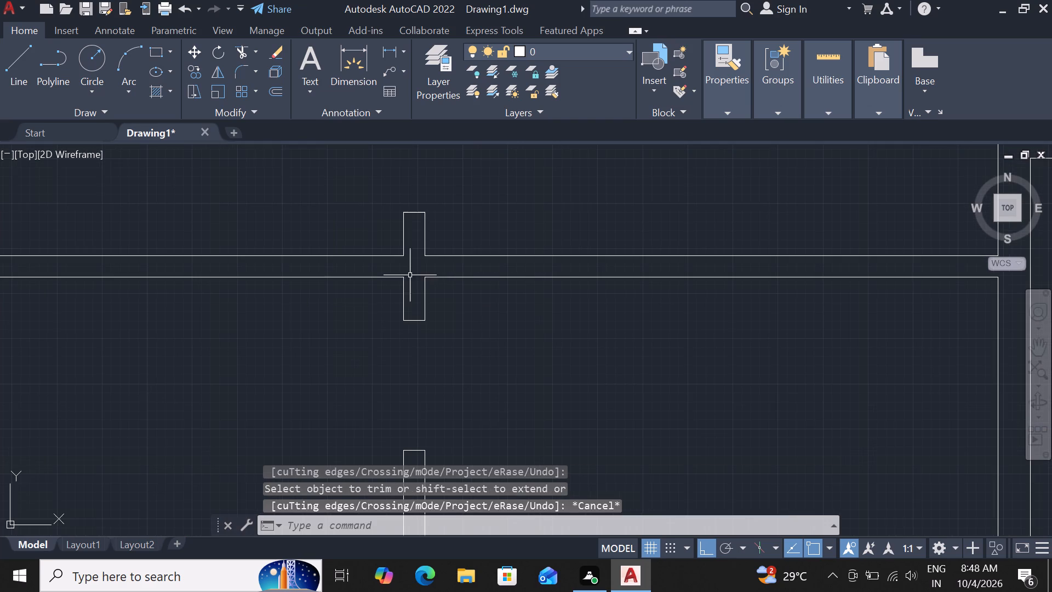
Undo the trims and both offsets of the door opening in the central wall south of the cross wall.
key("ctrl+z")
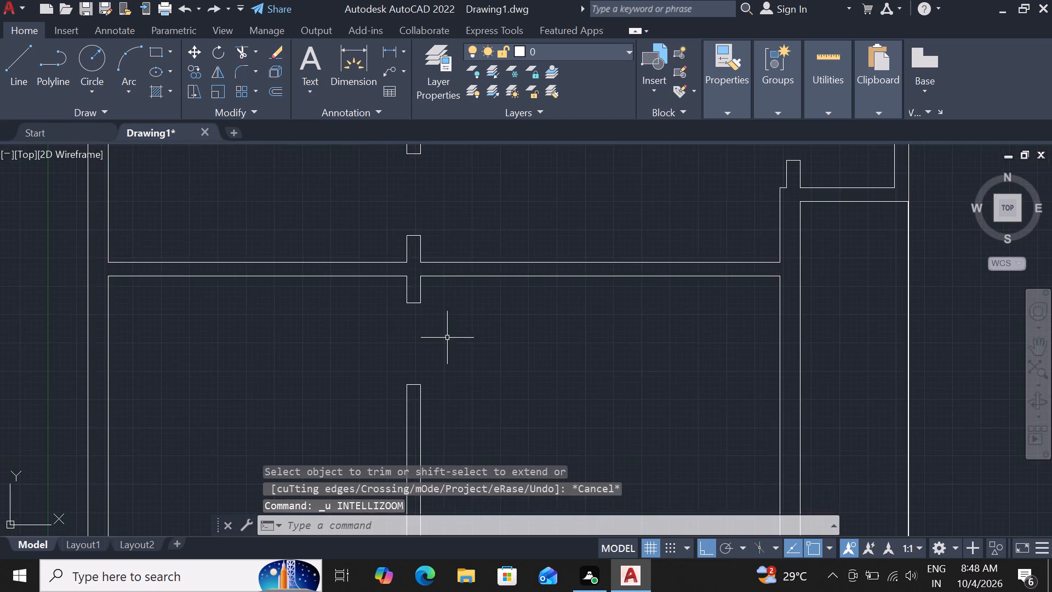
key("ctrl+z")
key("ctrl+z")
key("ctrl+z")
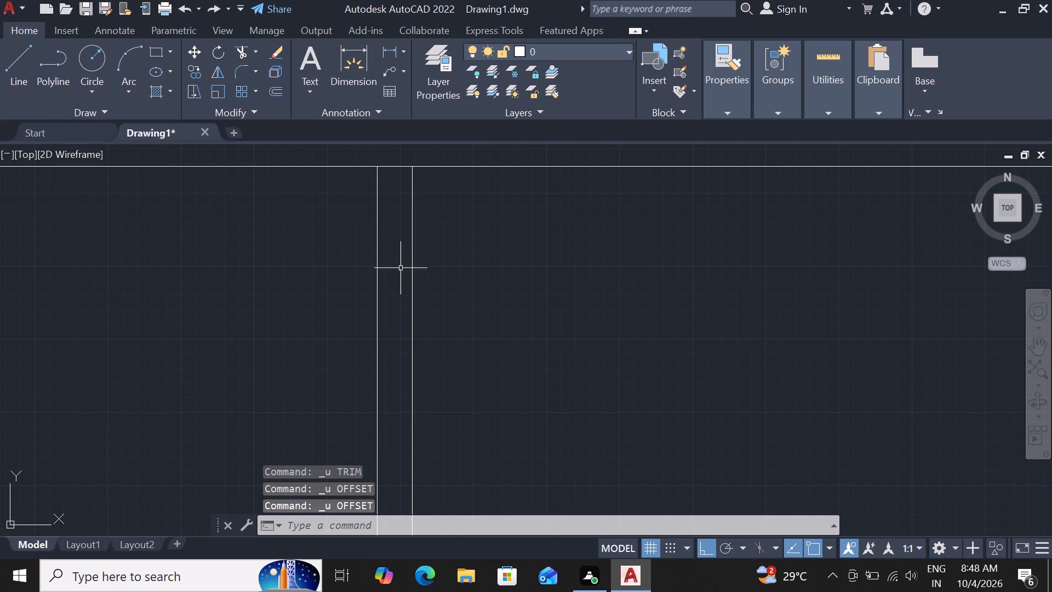
Offset the line across the central wall at the cross wall's south face 3' to the south.
scroll(387, 219, "down", 2)
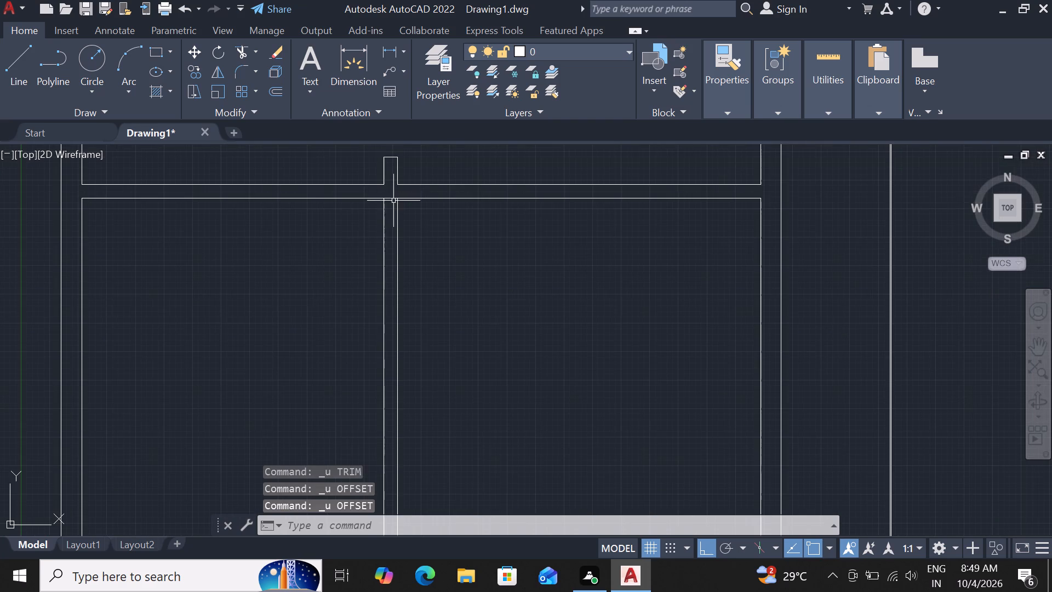
scroll(393, 201, "up", 1)
left_click(394, 197)
type("of 3'")
key("Return")
left_click(381, 297)
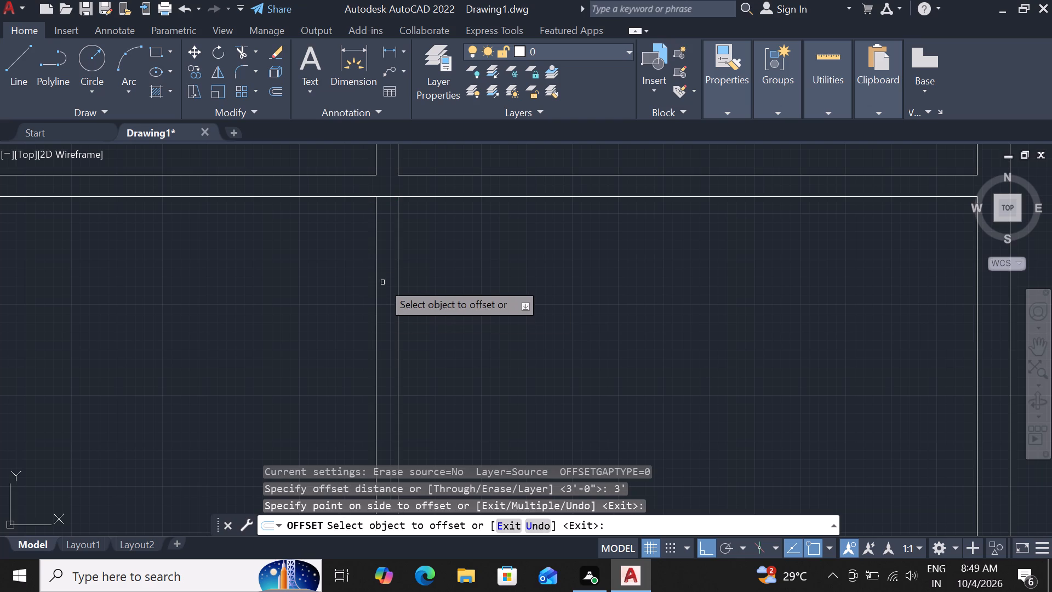
Offset the short line across the central wall at the cross wall's south face 3' to the south.
left_click(390, 198)
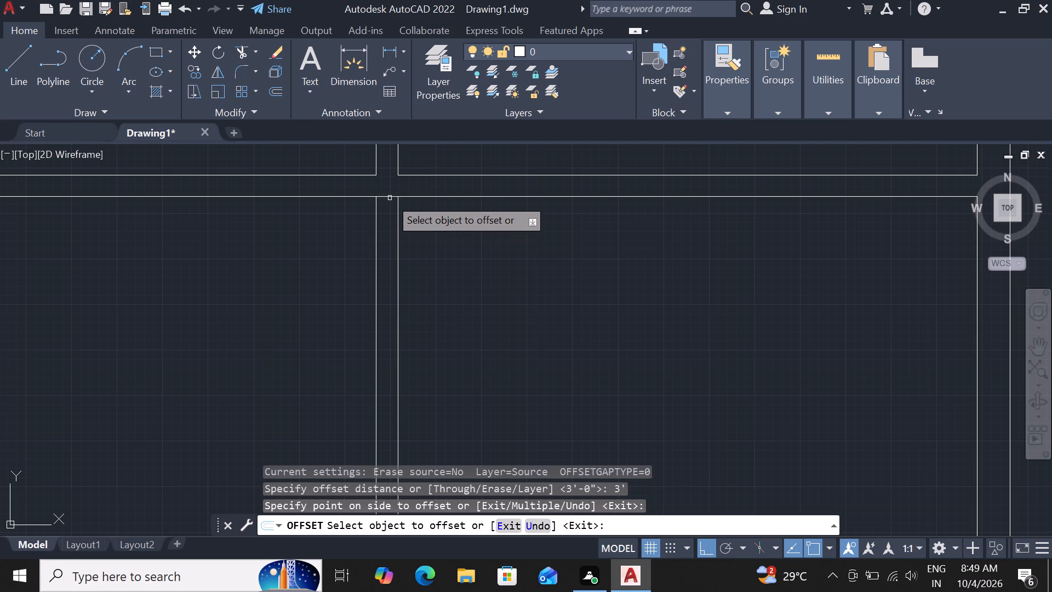
left_click(395, 286)
scroll(381, 292, "up", 1)
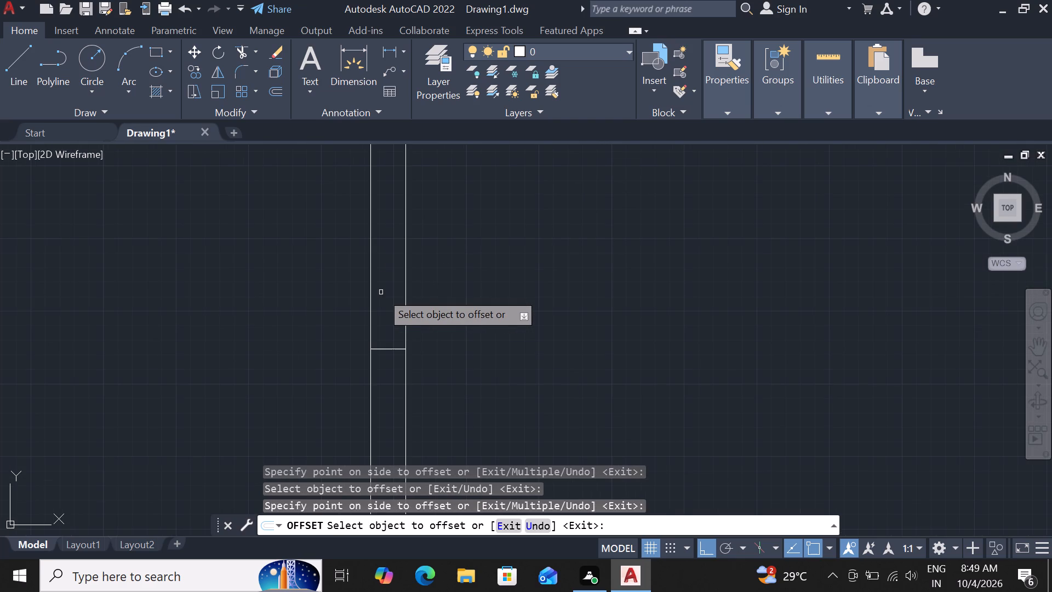
key("Escape")
Trim both faces of the central wall between the cross wall and the 3' jamb line south of it to form a door opening.
type("tr")
key("space")
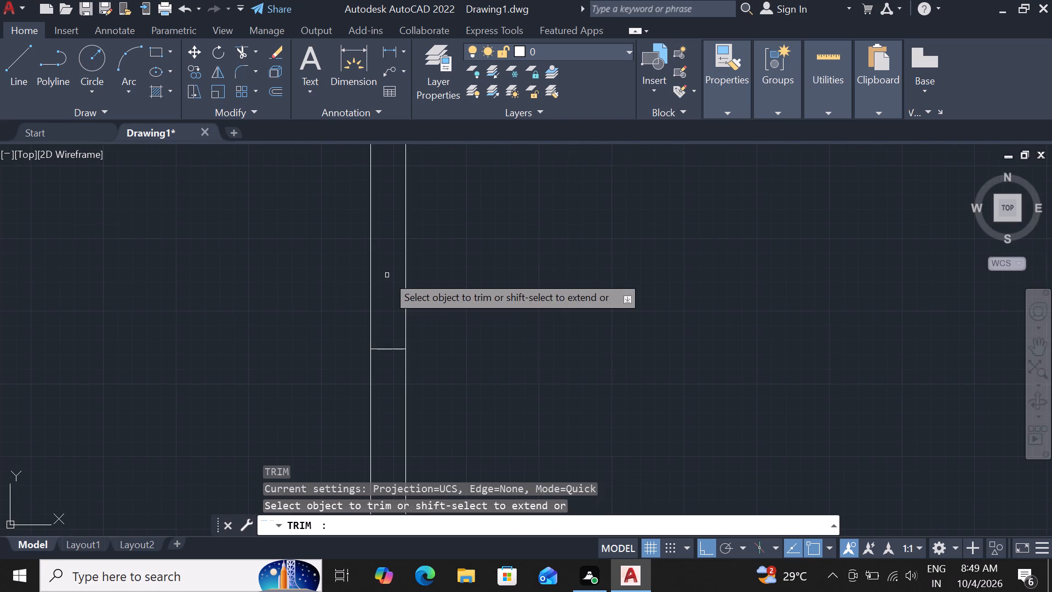
key("space")
left_click_drag(338, 284, 347, 270)
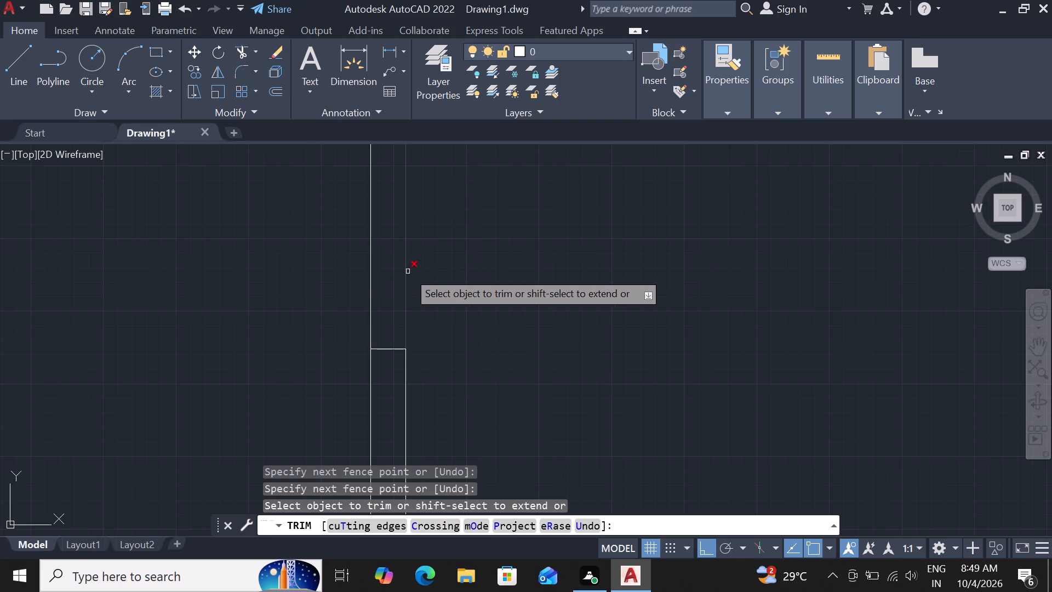
left_click(409, 271)
left_click(360, 284)
Remove the stray short line inside the central wall's door opening north of the cross wall.
scroll(435, 292, "down", 3)
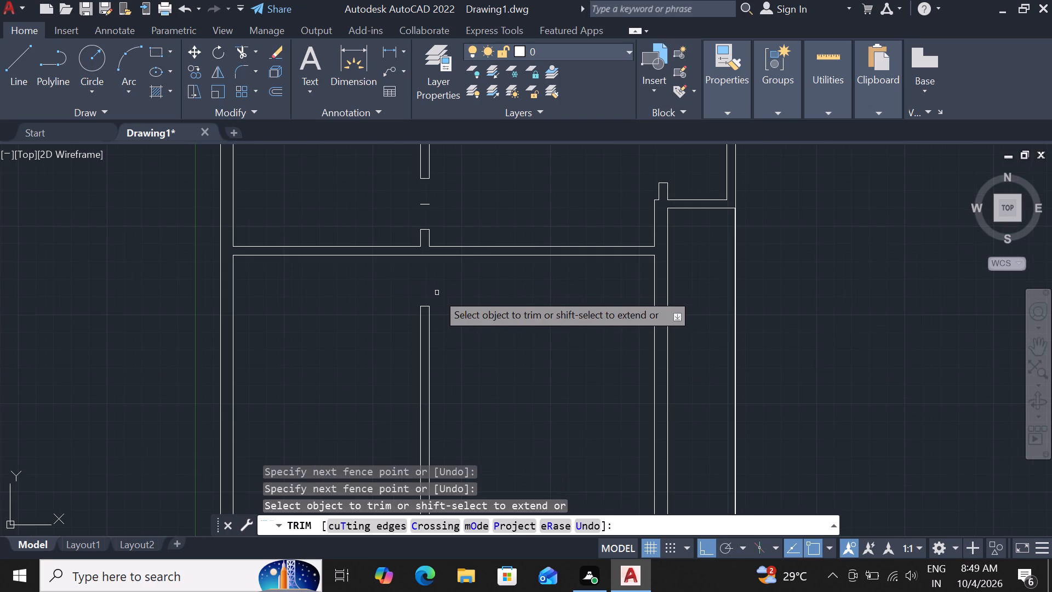
left_click(426, 205)
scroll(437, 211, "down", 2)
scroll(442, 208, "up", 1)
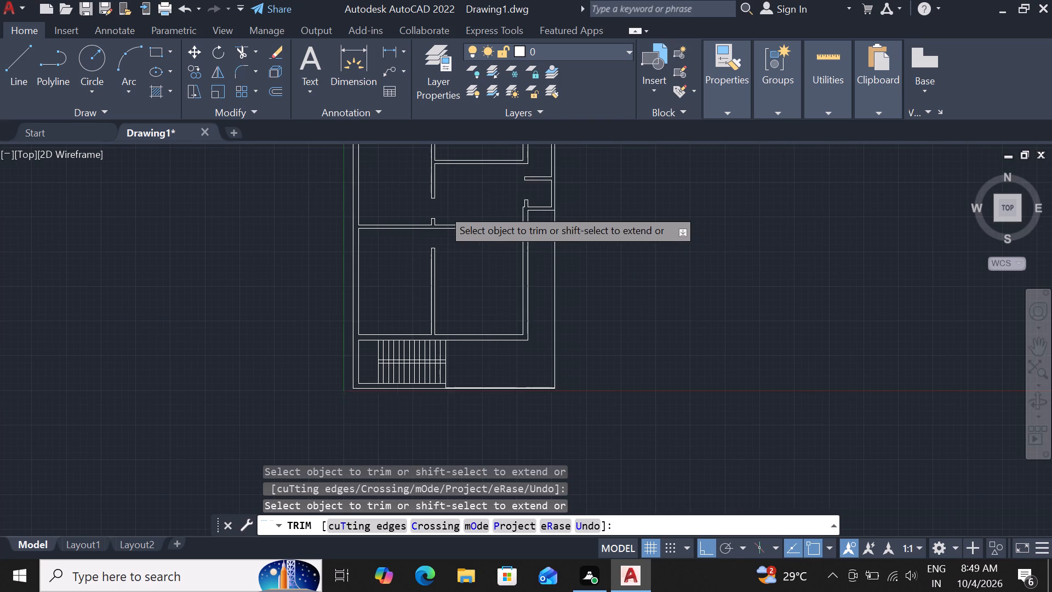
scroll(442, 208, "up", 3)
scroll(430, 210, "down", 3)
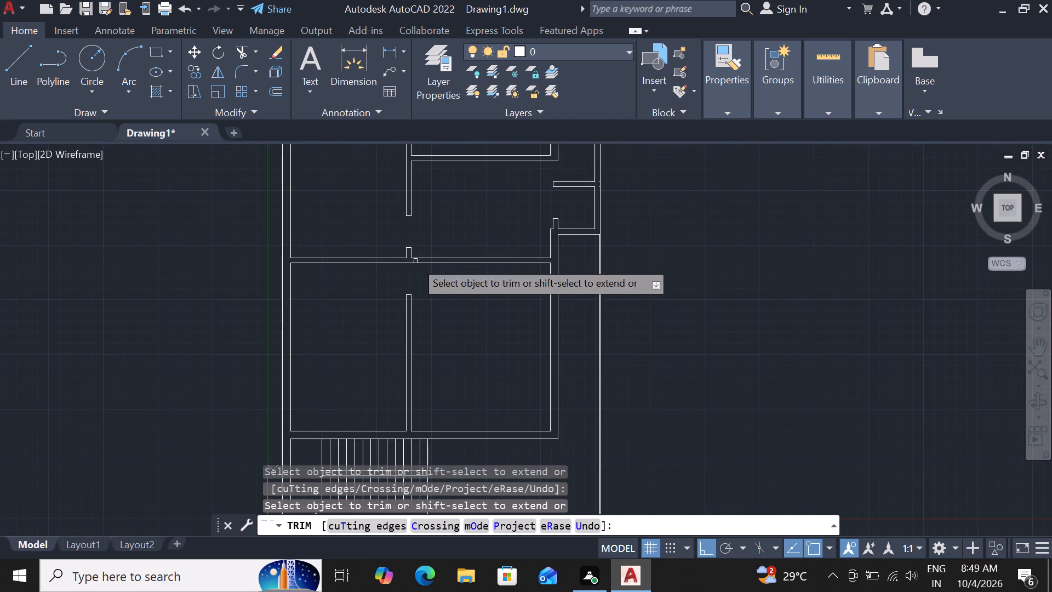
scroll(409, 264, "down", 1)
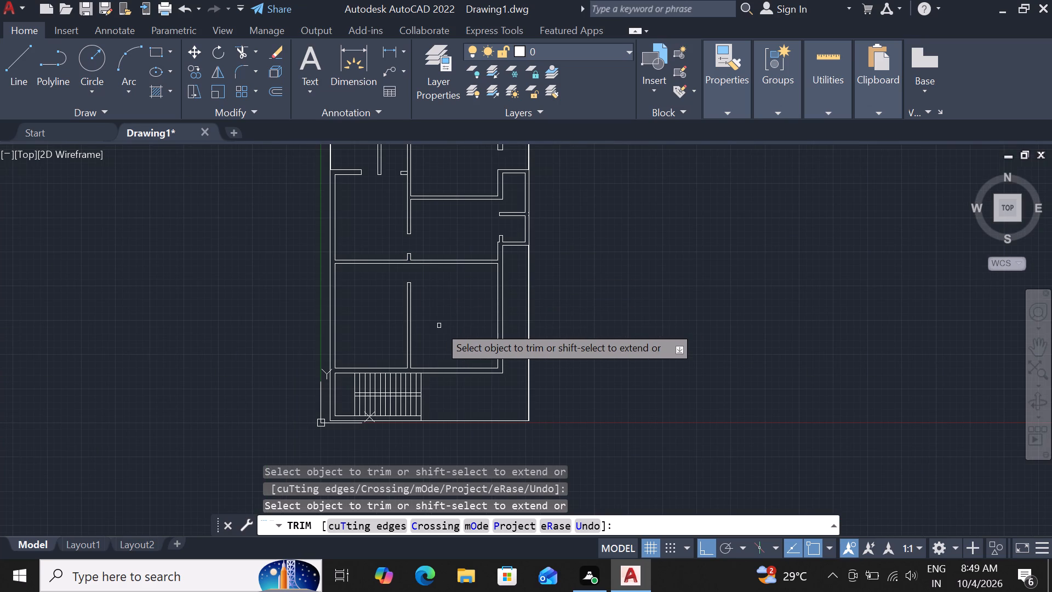
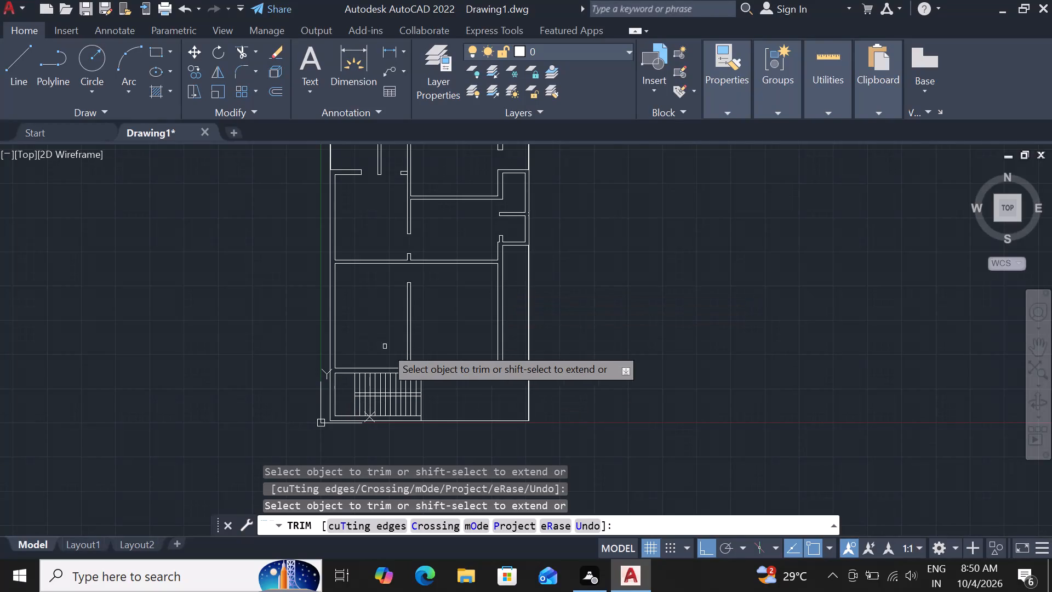
Finish trimming and examine the whole floor plan's walls and door openings, from the north rooms down to the staircase.
scroll(445, 377, "down", 1)
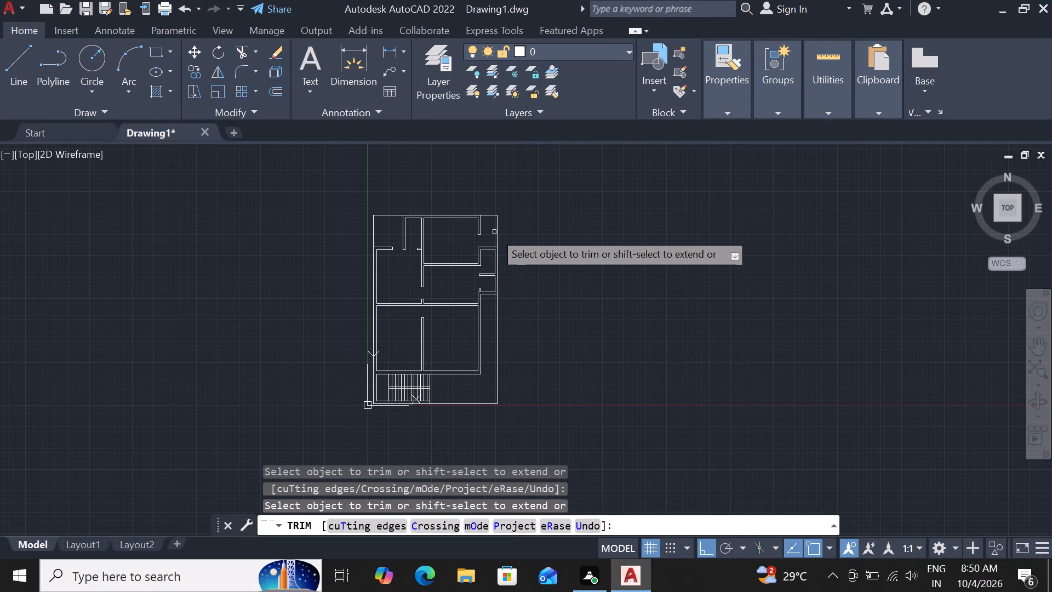
key("Escape")
scroll(478, 213, "up", 1)
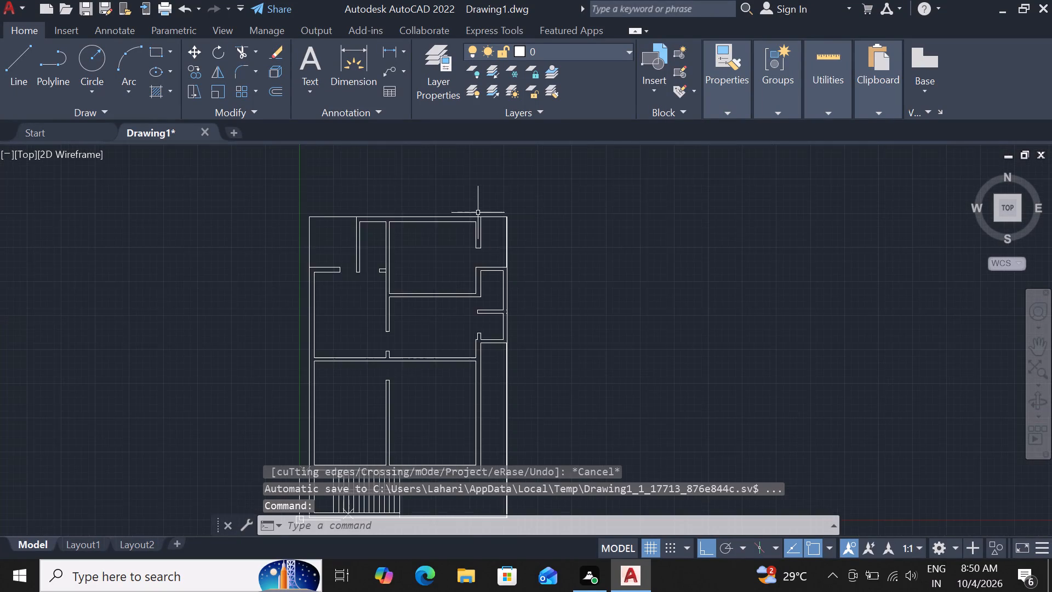
scroll(478, 213, "up", 1)
scroll(476, 212, "down", 3)
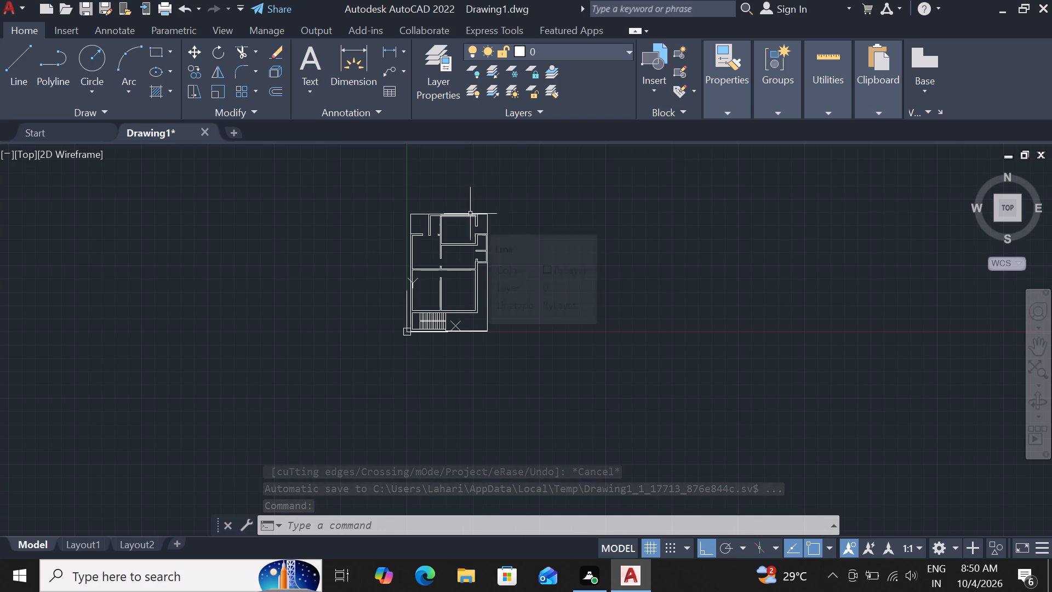
scroll(479, 176, "up", 2)
scroll(515, 210, "down", 2)
scroll(526, 221, "up", 2)
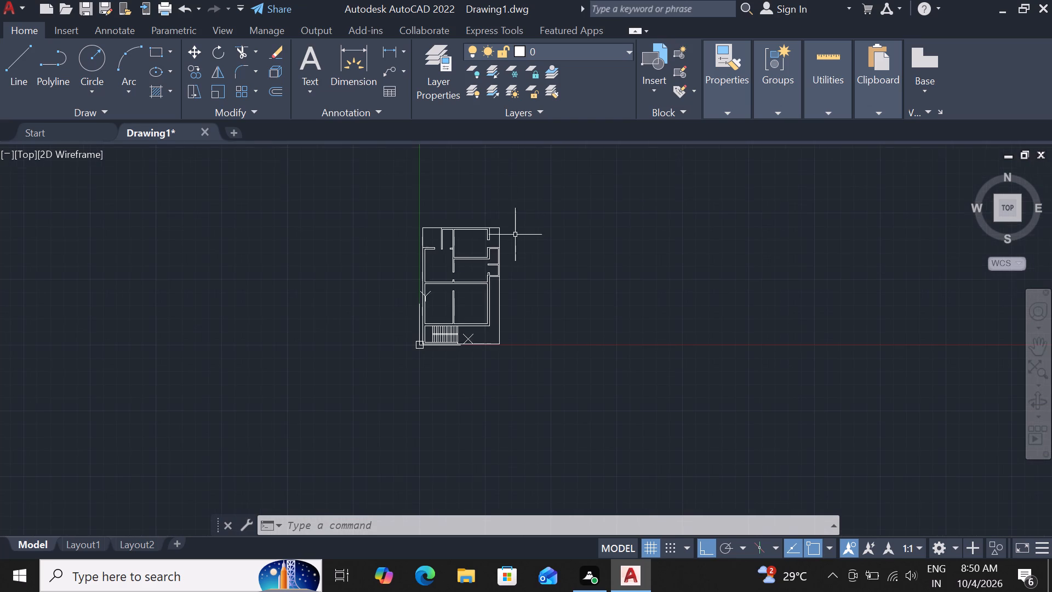
scroll(520, 229, "up", 1)
scroll(526, 221, "down", 2)
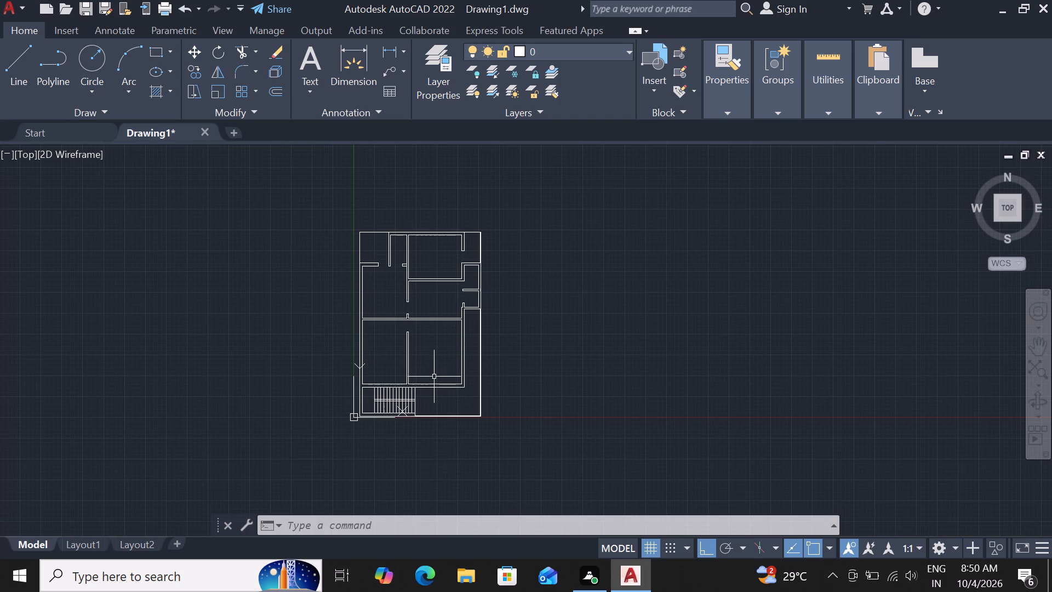
scroll(439, 393, "up", 1)
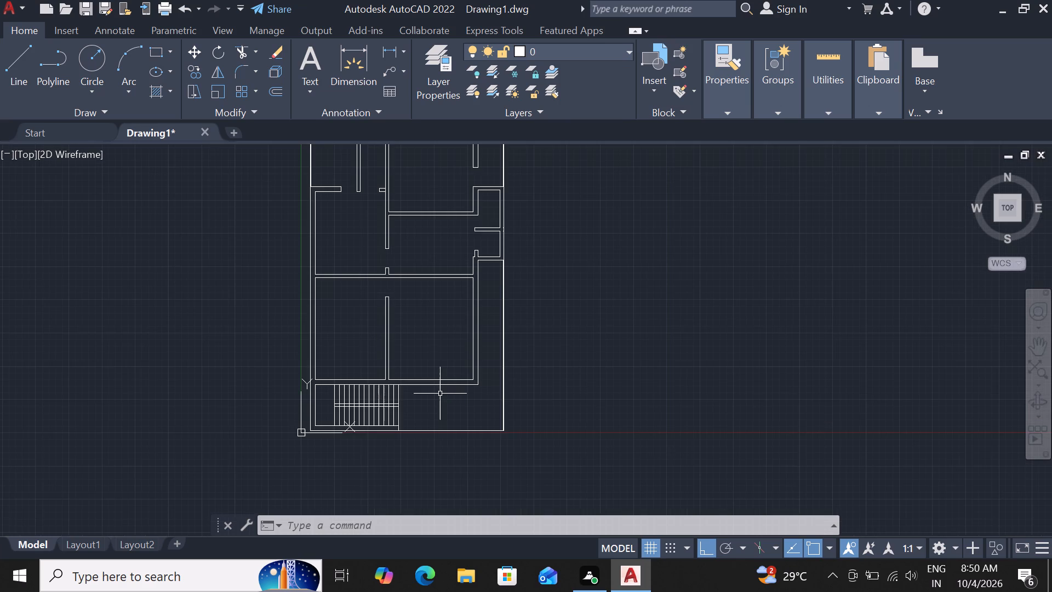
scroll(399, 374, "up", 2)
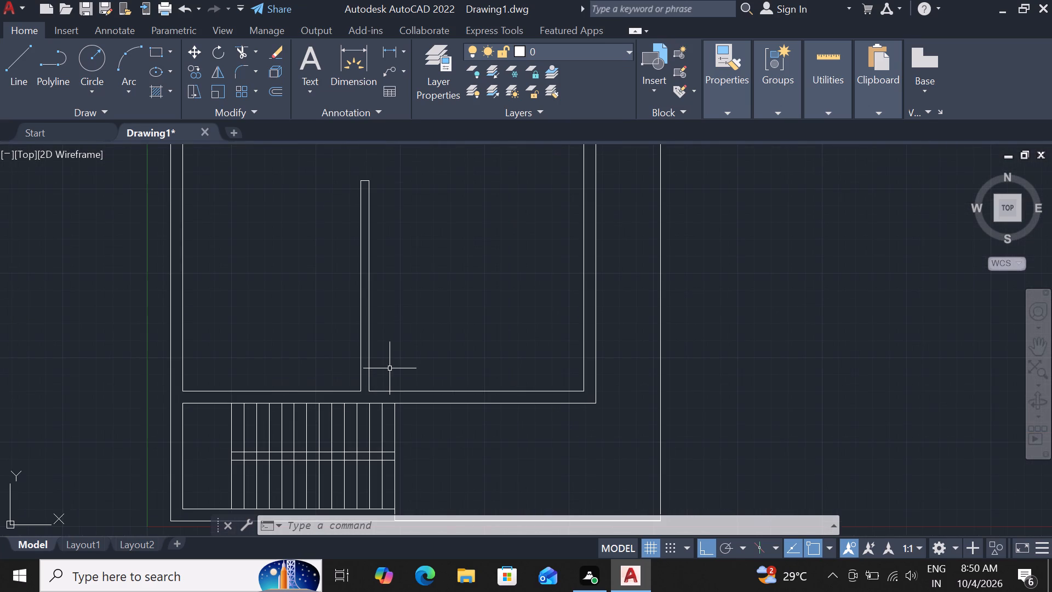
scroll(301, 325, "down", 2)
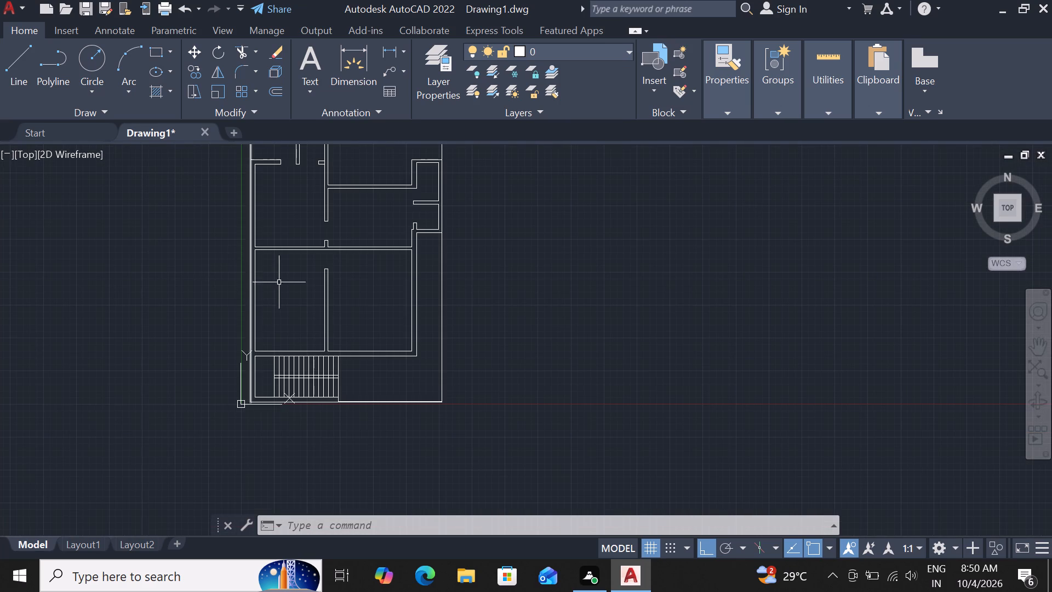
Label the room north of the staircase, west of the central wall, KITCHEN in center-justified single-line text, height 1', rotation 0.
scroll(279, 282, "up", 1)
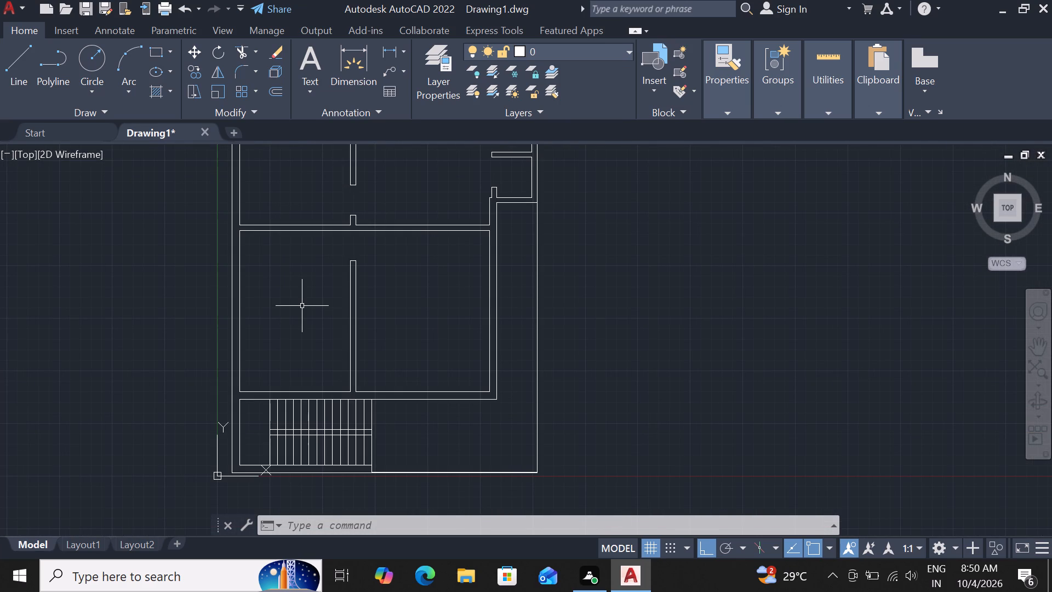
type("dt")
key("space")
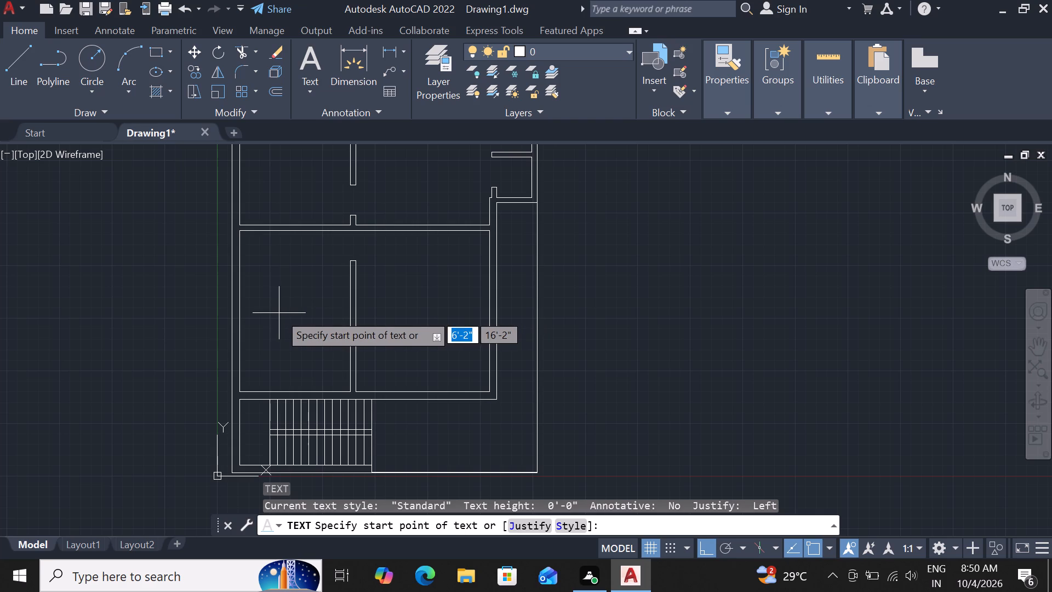
left_click(513, 528)
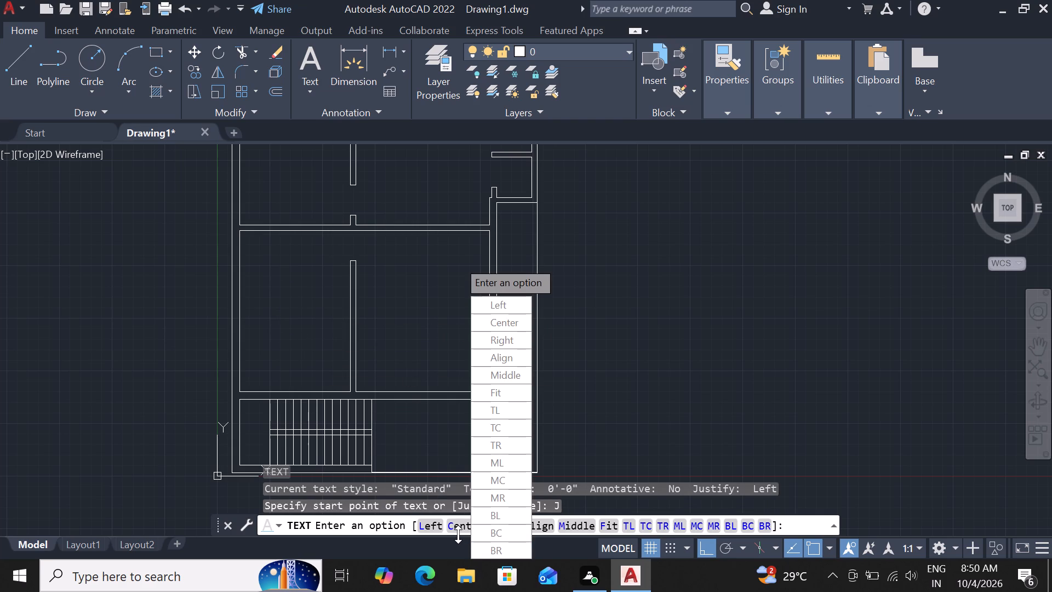
left_click(456, 532)
left_click(453, 526)
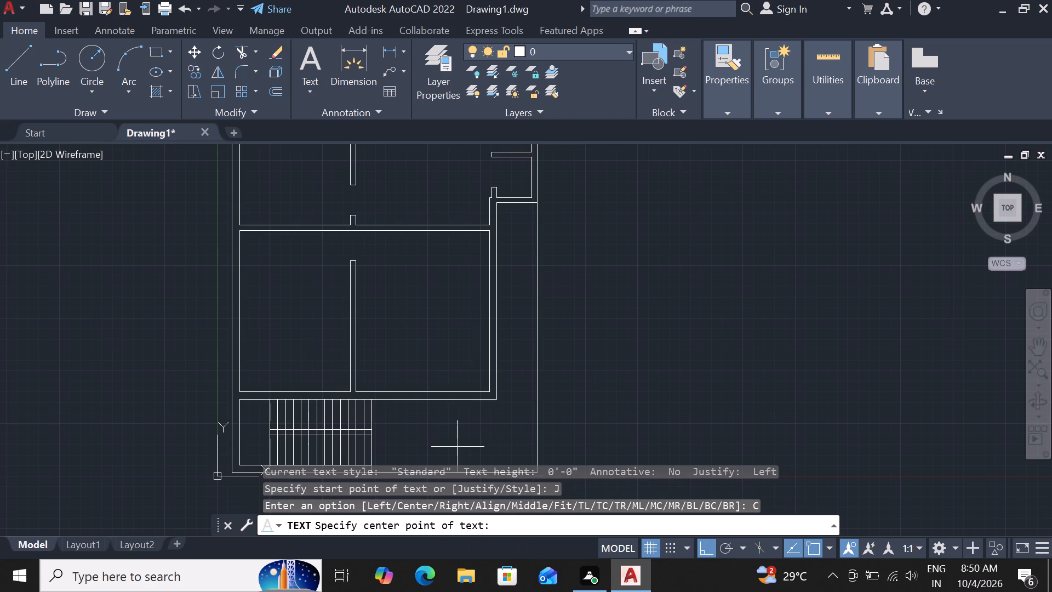
left_click(294, 310)
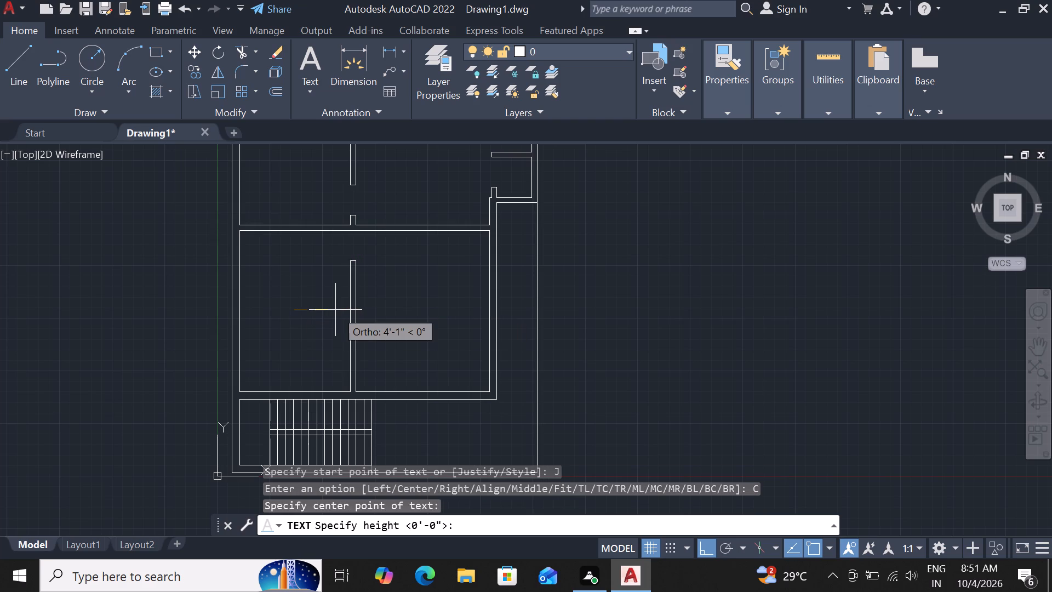
type("1'")
key("Return")
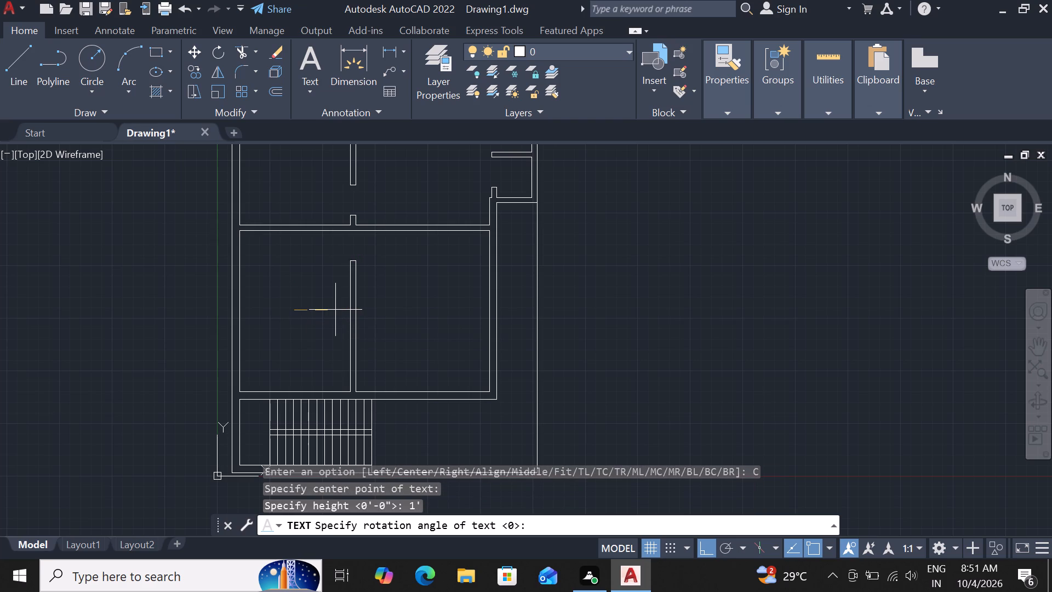
key("o")
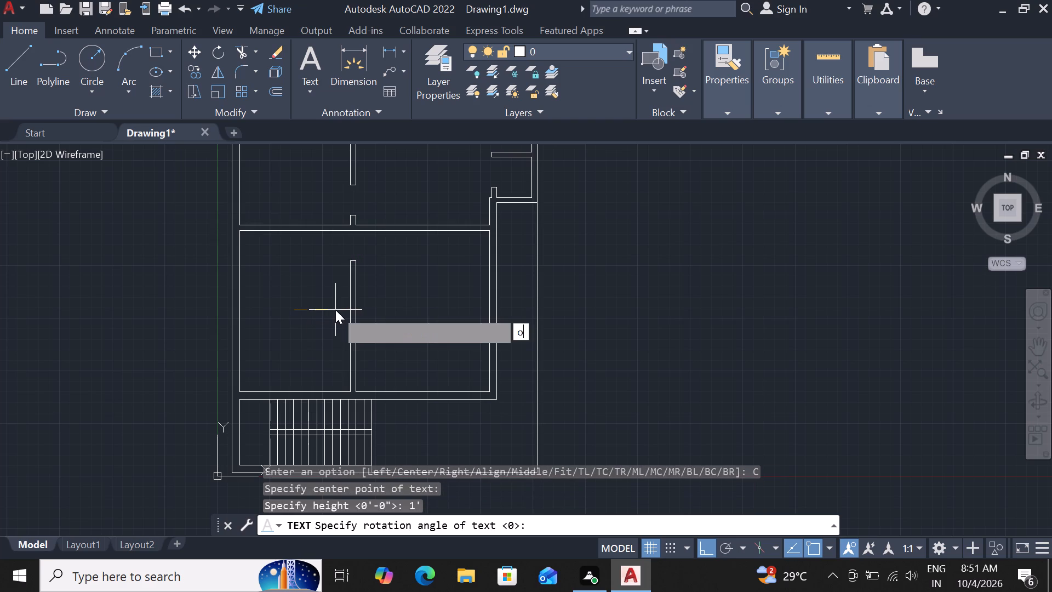
key("Delete")
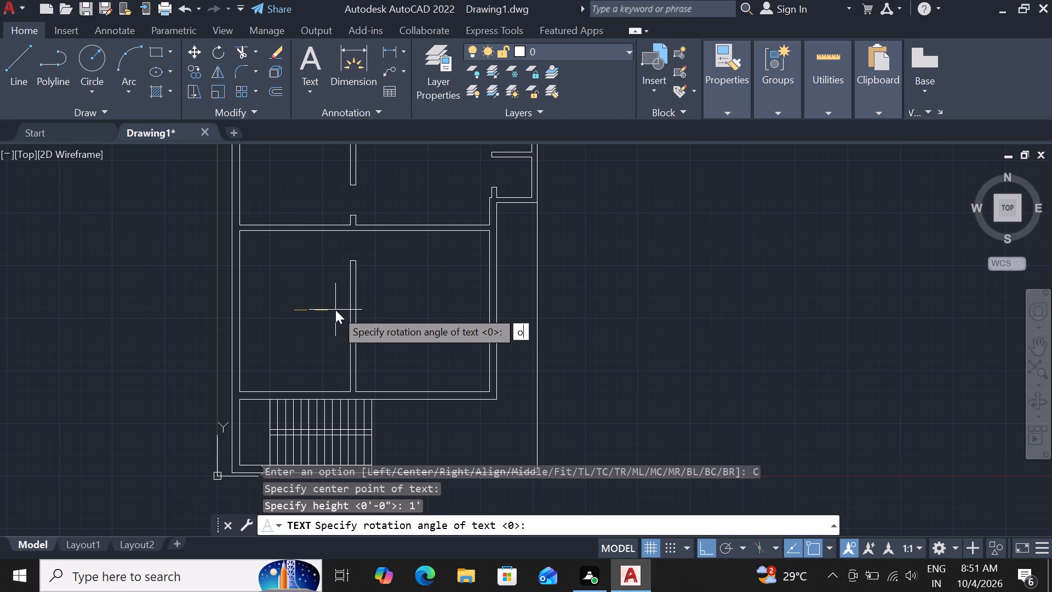
key("BackSpace")
key("0")
key("Return")
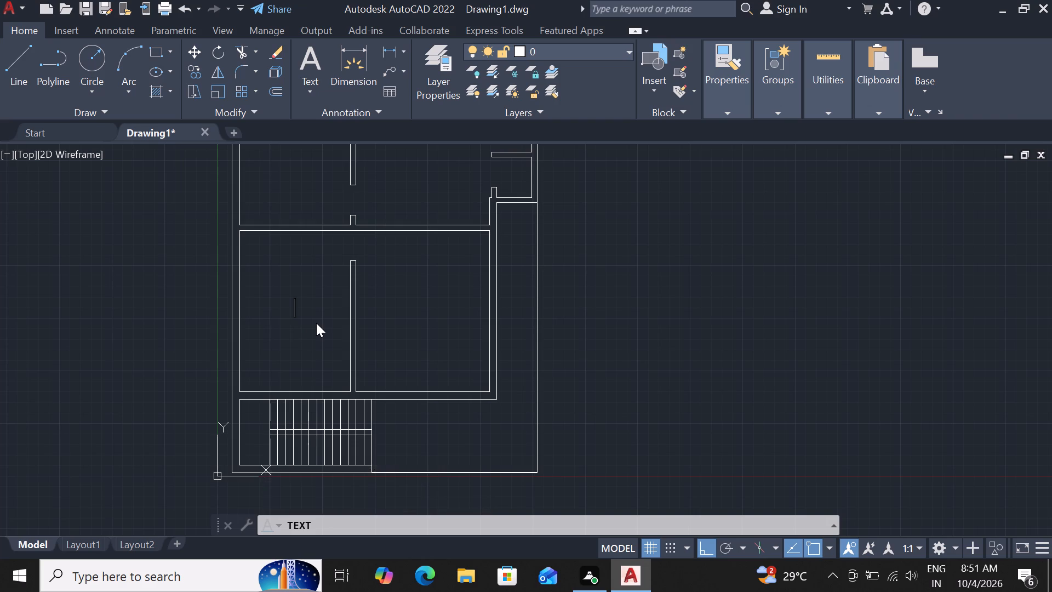
type("kit")
key("BackSpace")
key("BackSpace")
key("BackSpace")
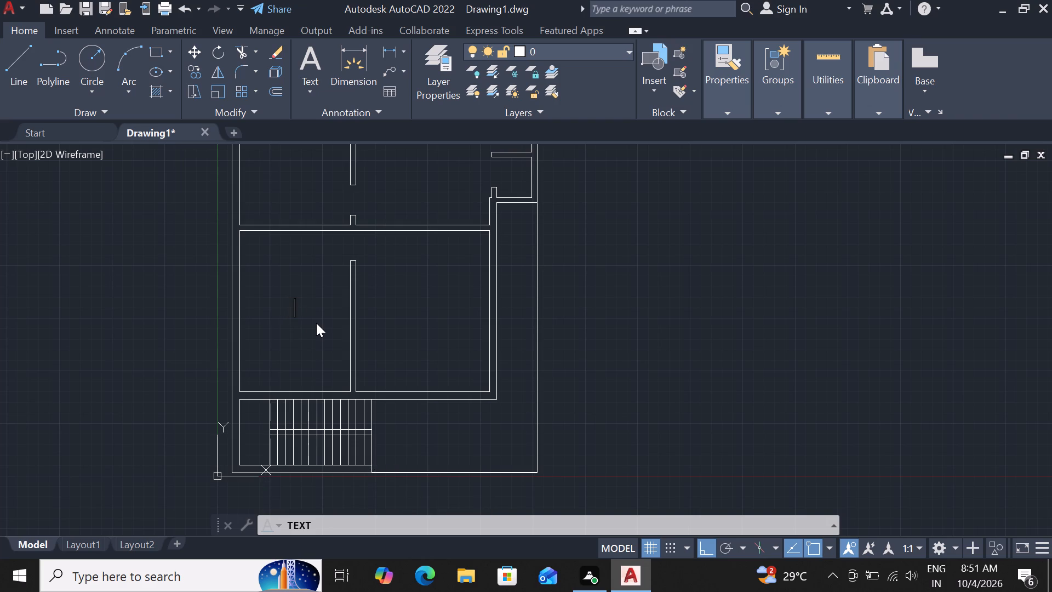
type("KIT")
type("CHEN")
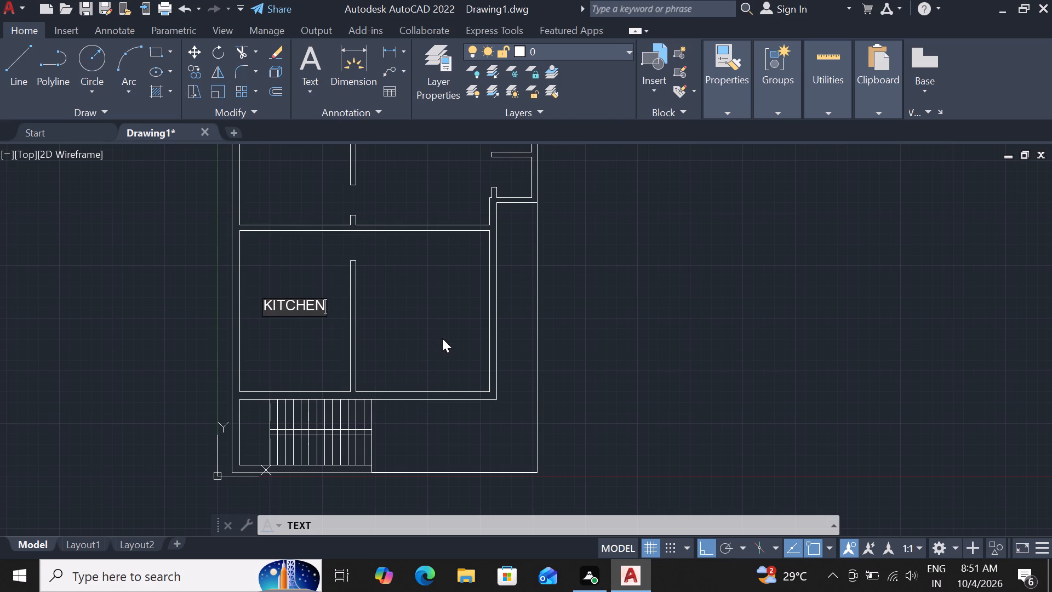
Add the label HALL in the room east of the kitchen, across the central wall.
left_click(414, 314)
type("HALL")
Add the label BED in the room directly north of the kitchen.
scroll(440, 314, "down", 1)
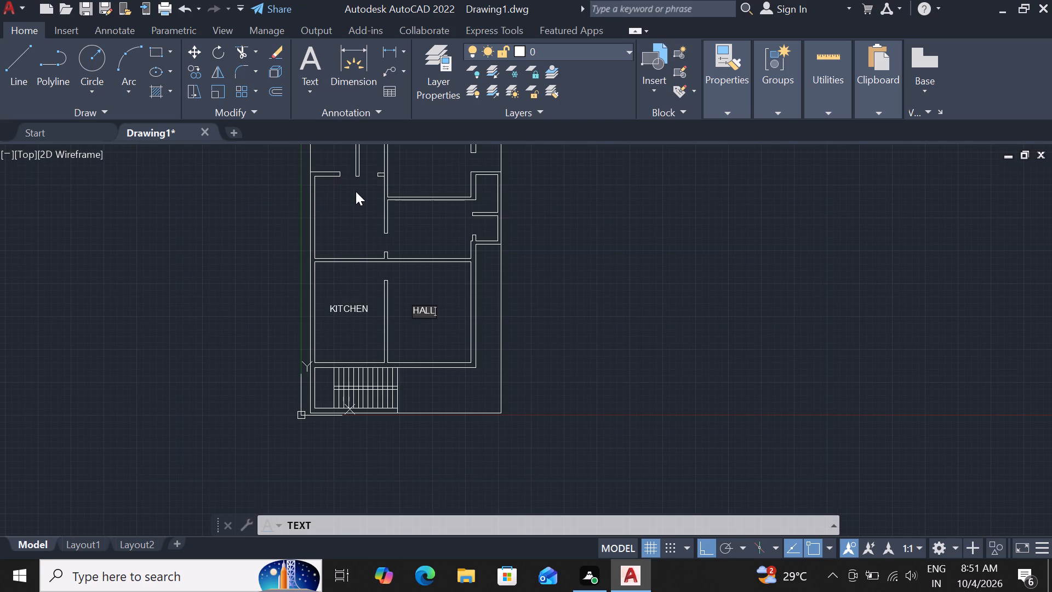
left_click(345, 214)
type("BED")
Add the label BALCONY in the space at the plan's northwest corner, north of the bedroom.
scroll(353, 287, "down", 2)
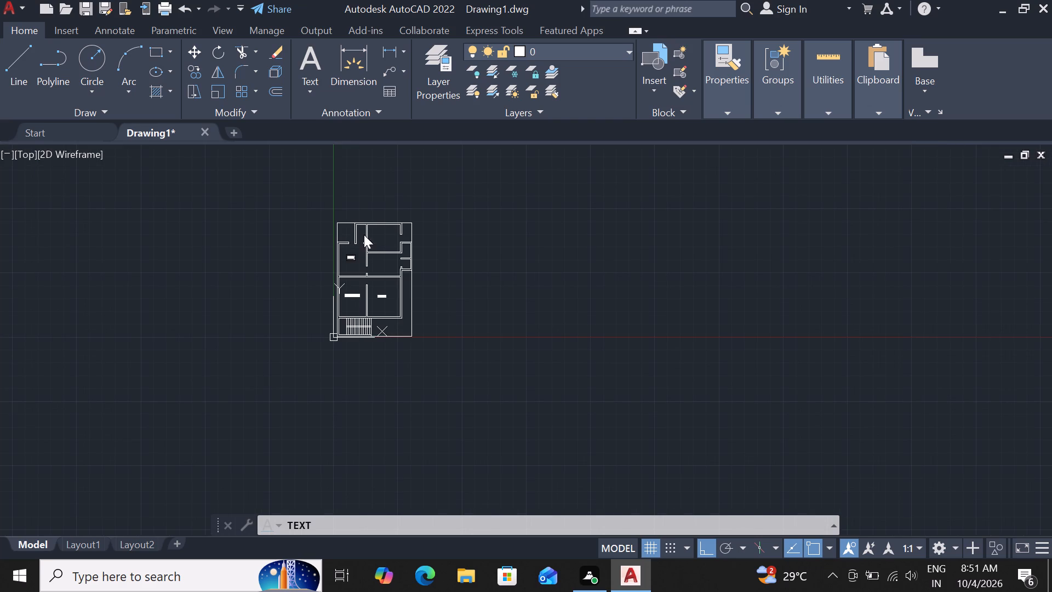
scroll(321, 228, "up", 3)
scroll(371, 247, "up", 1)
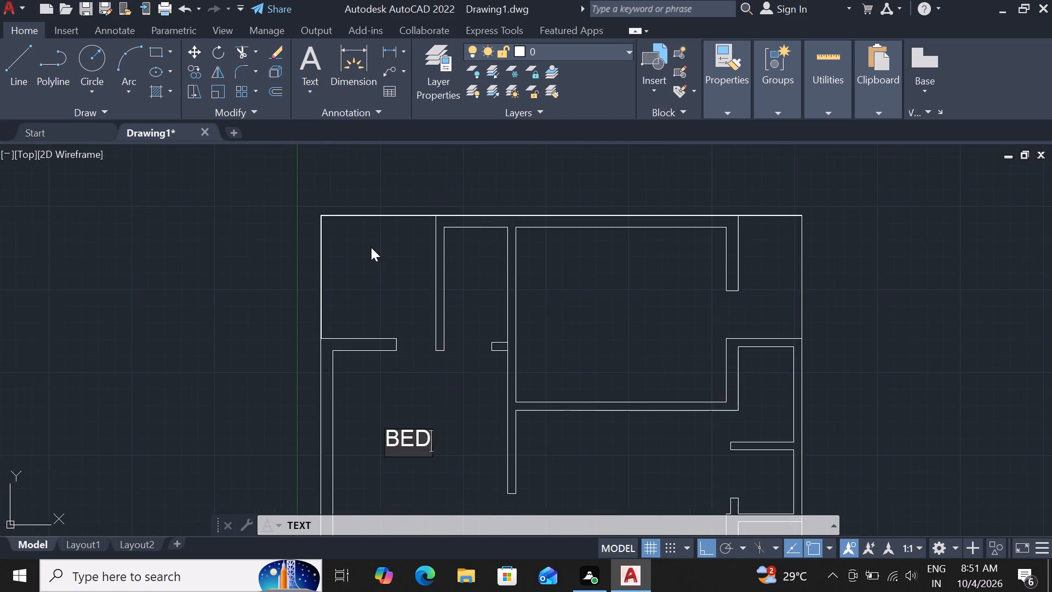
scroll(371, 247, "up", 1)
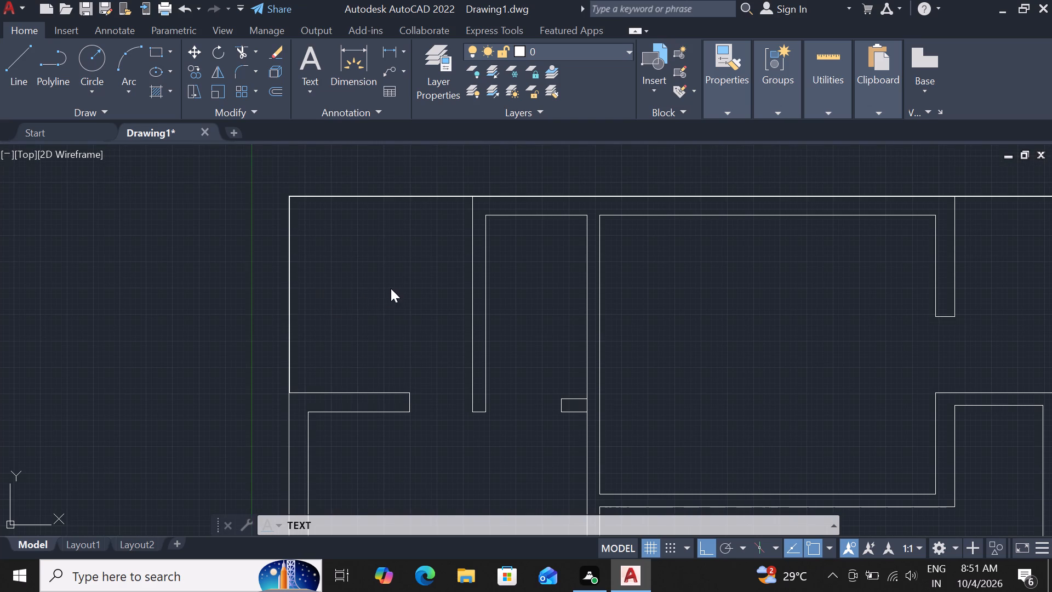
left_click(391, 288)
type("BA")
type("LCONY")
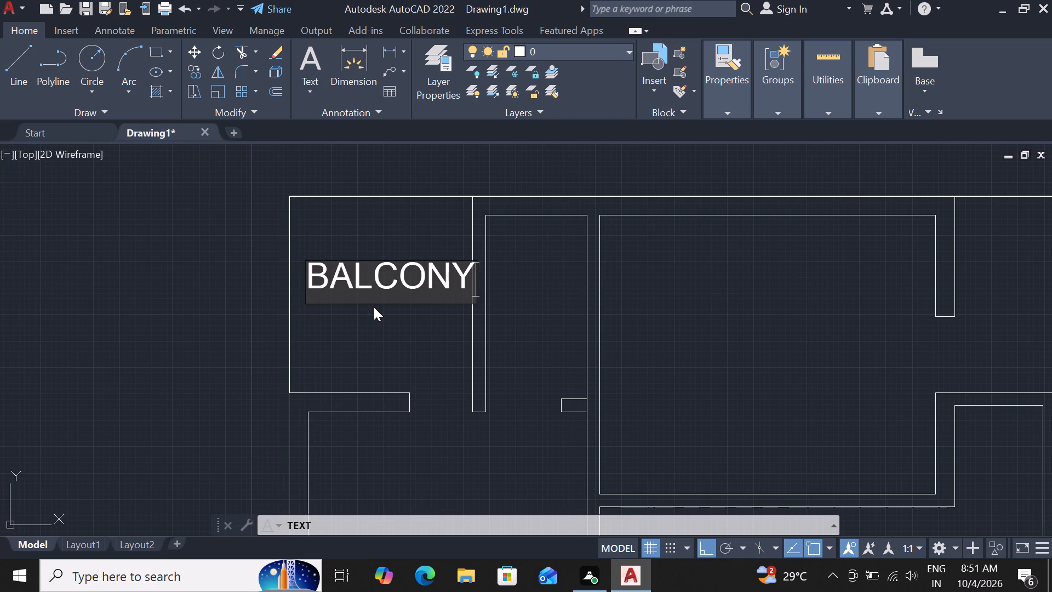
key("BackSpace")
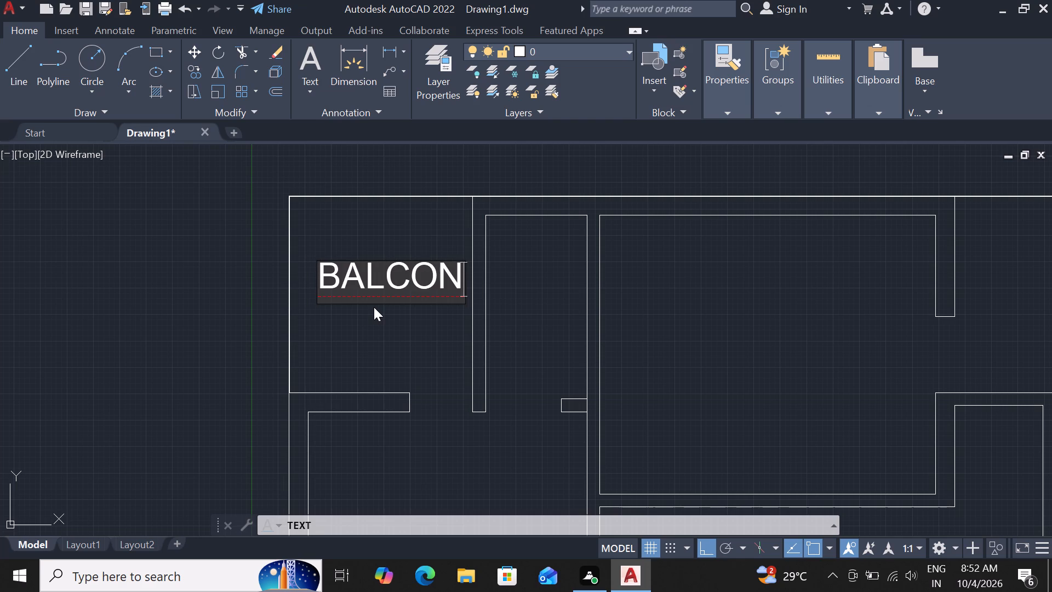
key("y")
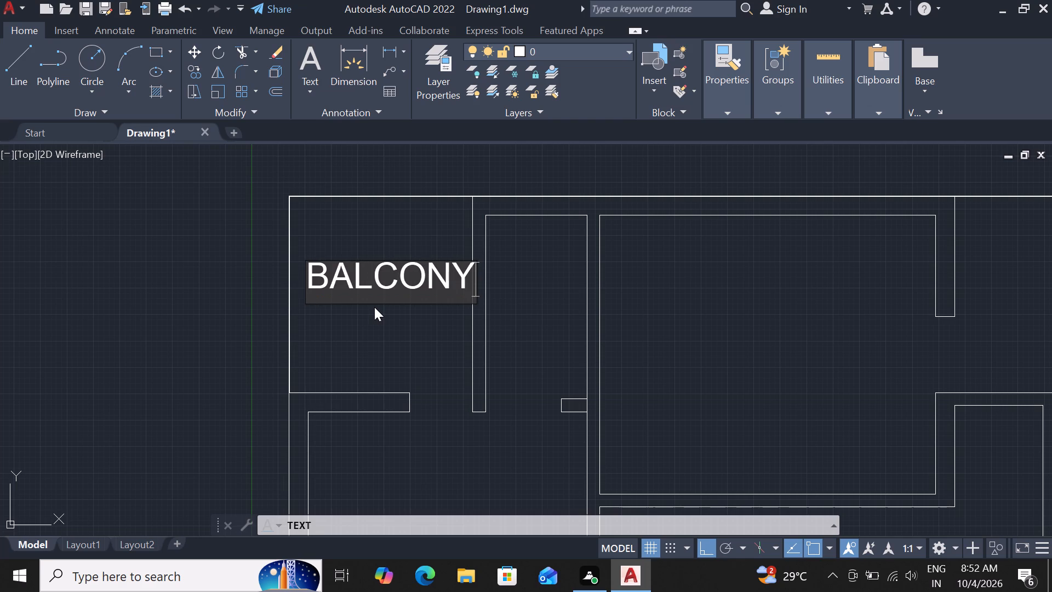
Label the narrow room east of the balcony TOILET, split over two lines as TOIL and ET.
left_click(532, 282)
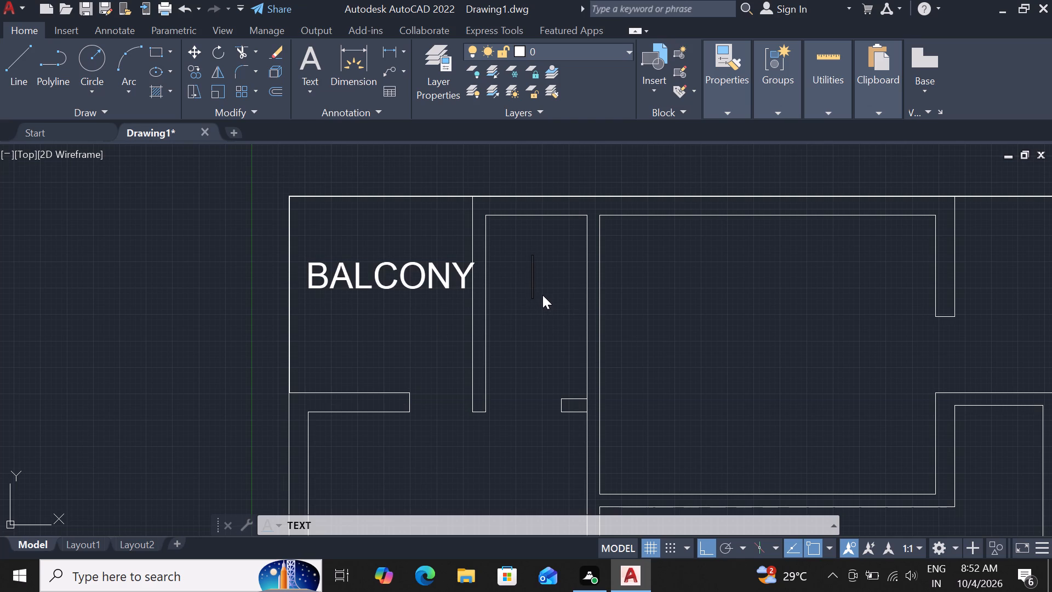
key("t")
type("OI")
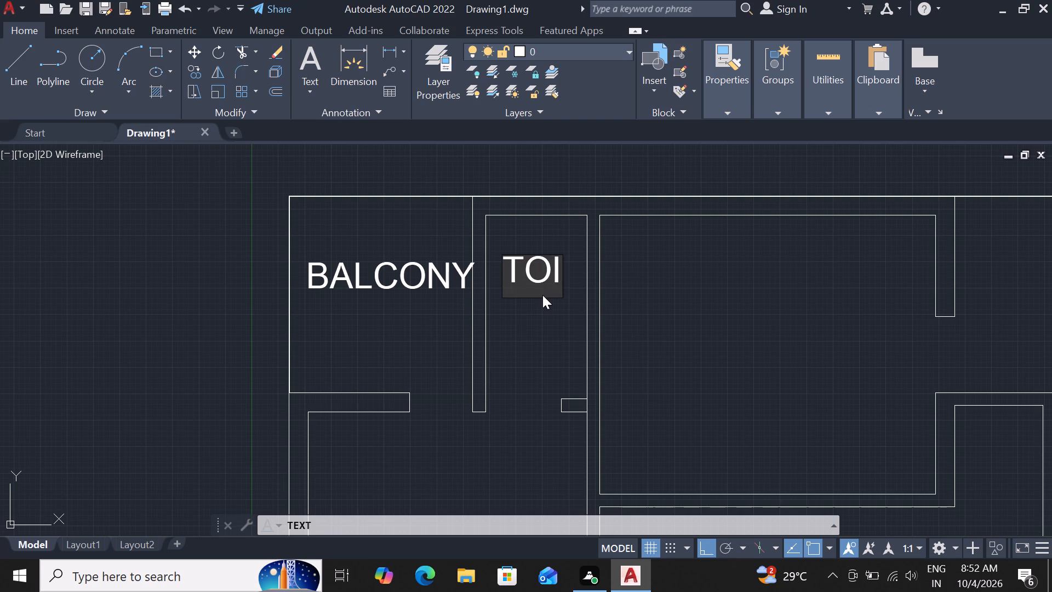
key("l")
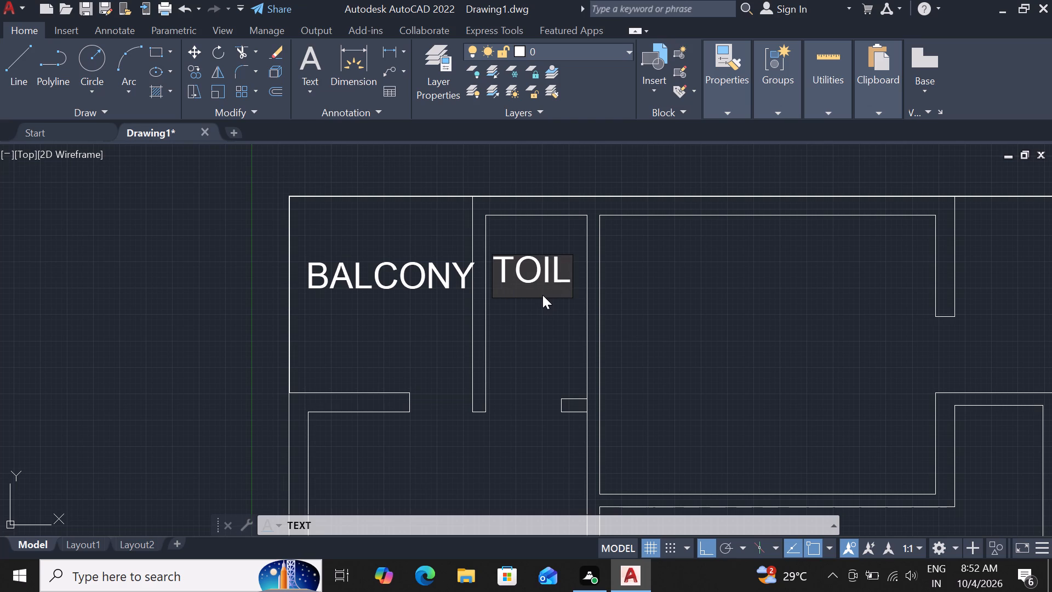
key("e")
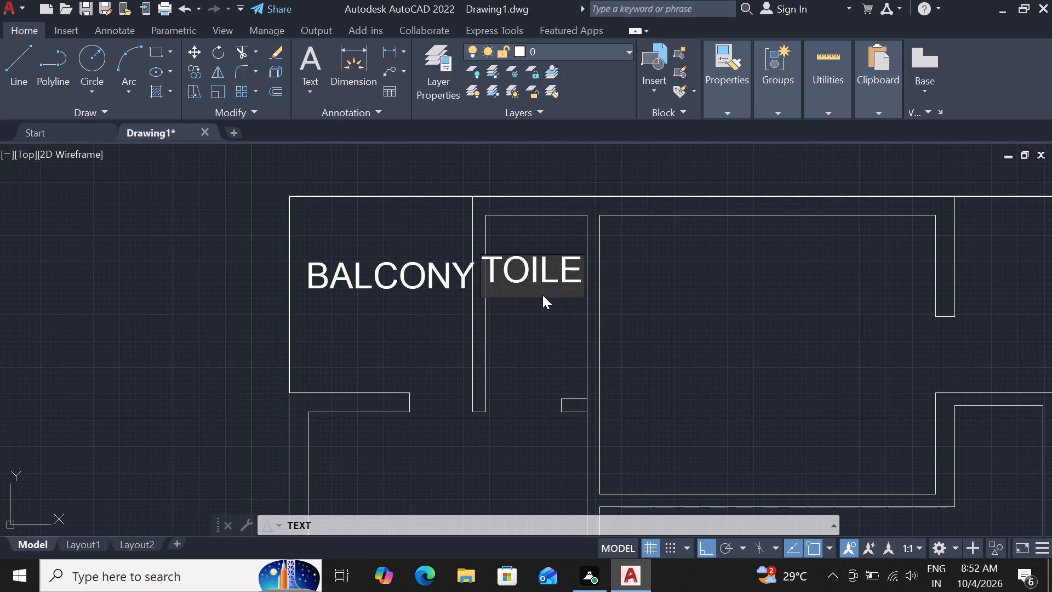
key("BackSpace")
key("Return")
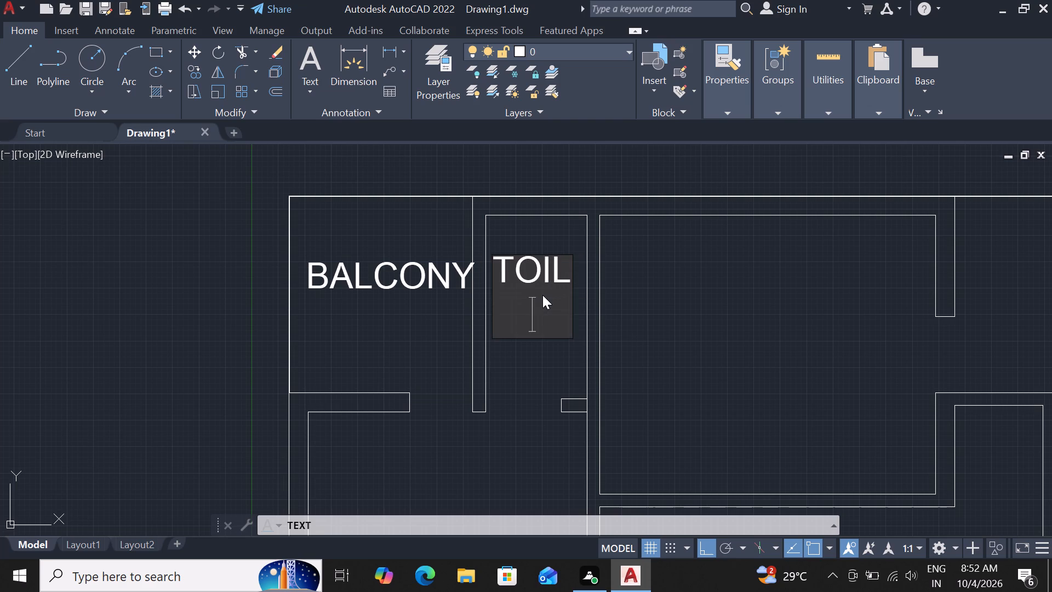
type("ET")
Add the label BED in the large room east of the toilet.
left_click(747, 323)
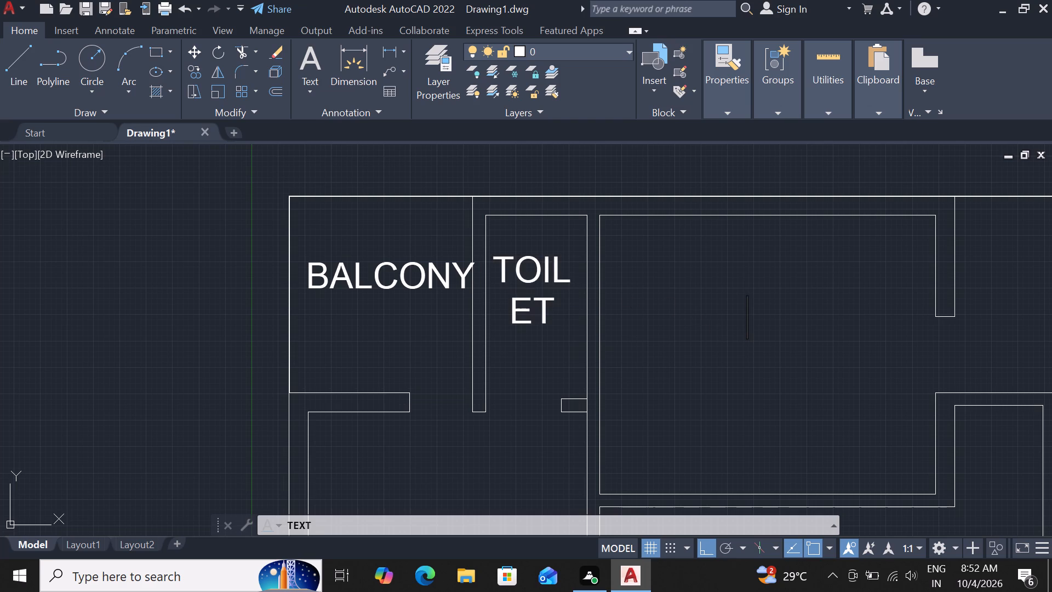
type("BED")
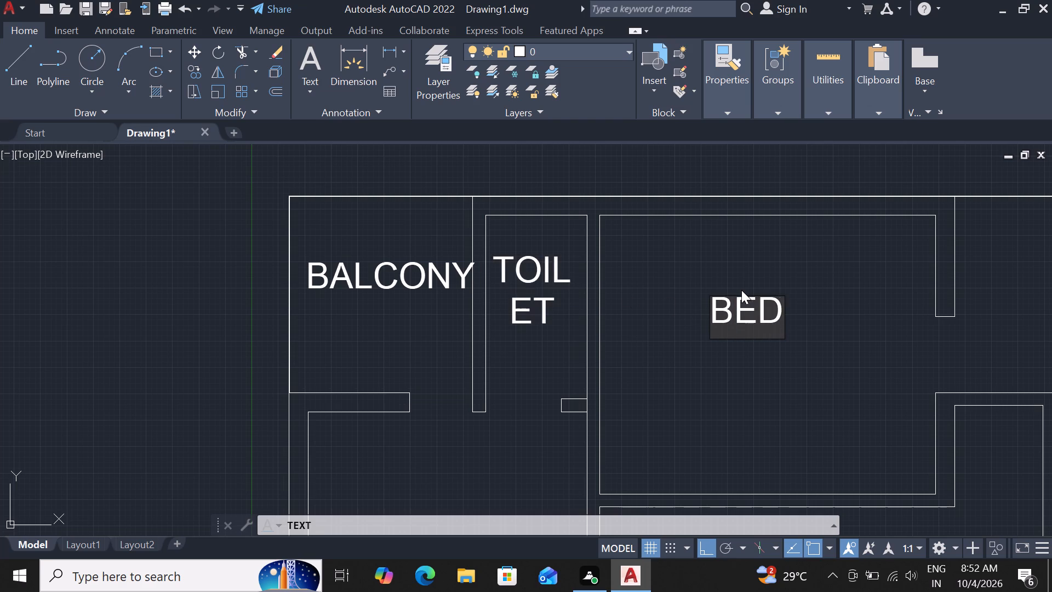
Add the label OPEN SPACE in the area between the northeast bedroom and the hall.
scroll(737, 284, "down", 2)
scroll(490, 265, "down", 1)
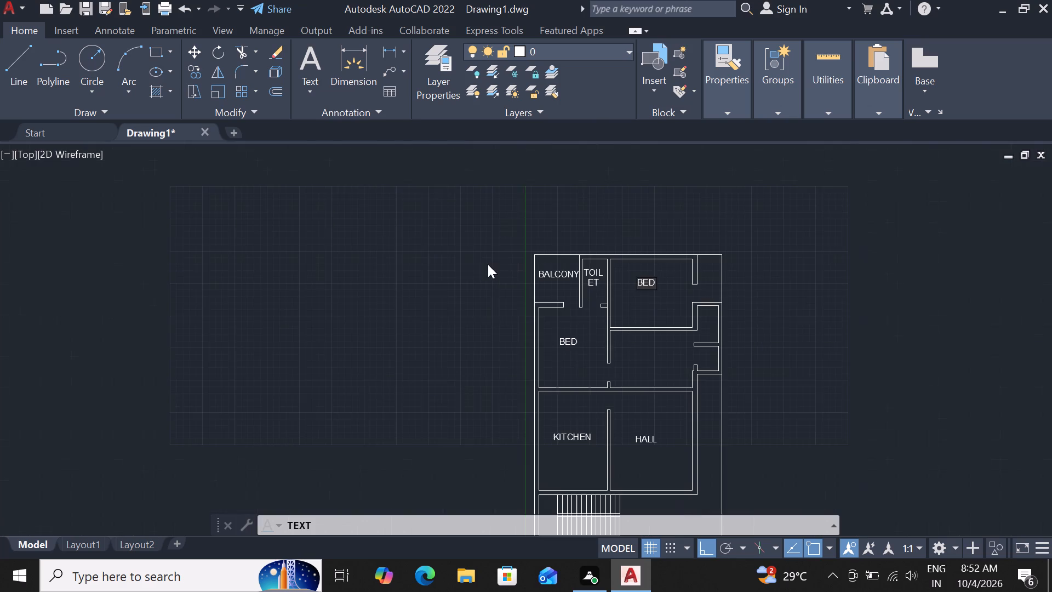
scroll(647, 348, "up", 1)
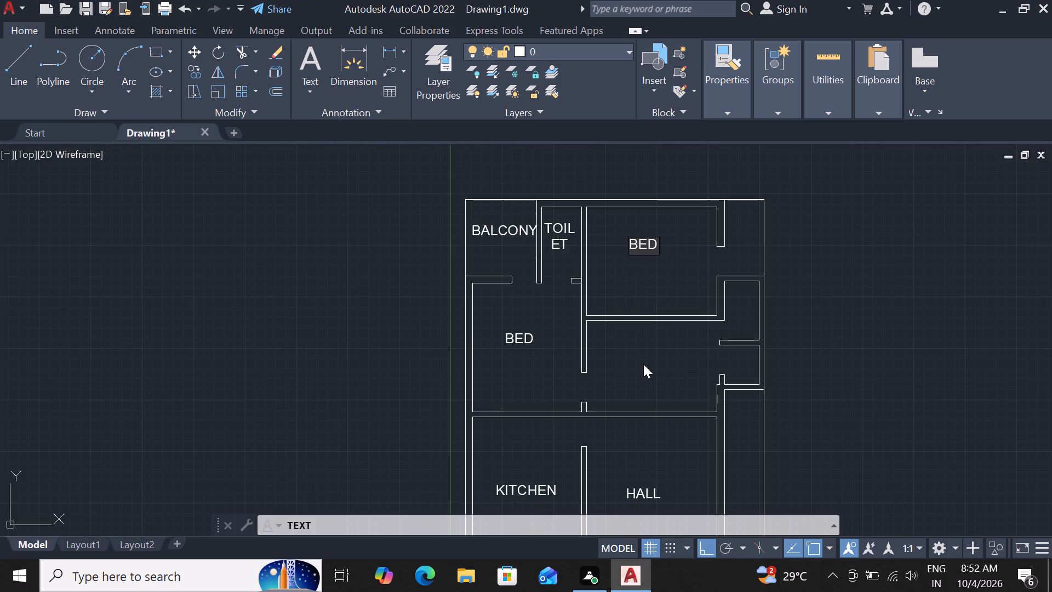
left_click(644, 364)
scroll(690, 383, "up", 1)
scroll(648, 358, "down", 2)
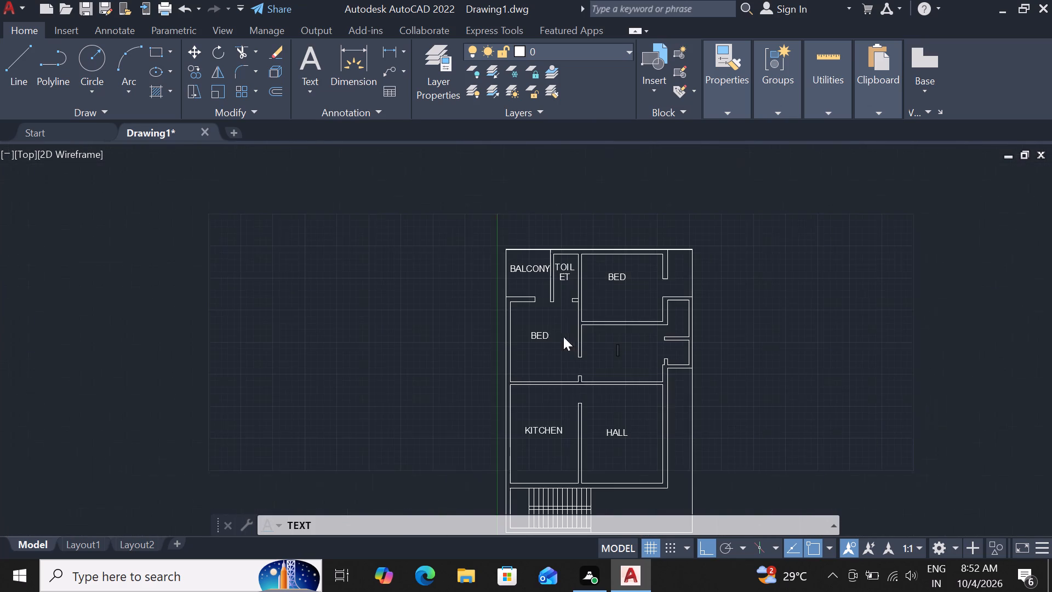
scroll(709, 392, "up", 1)
scroll(576, 320, "up", 1)
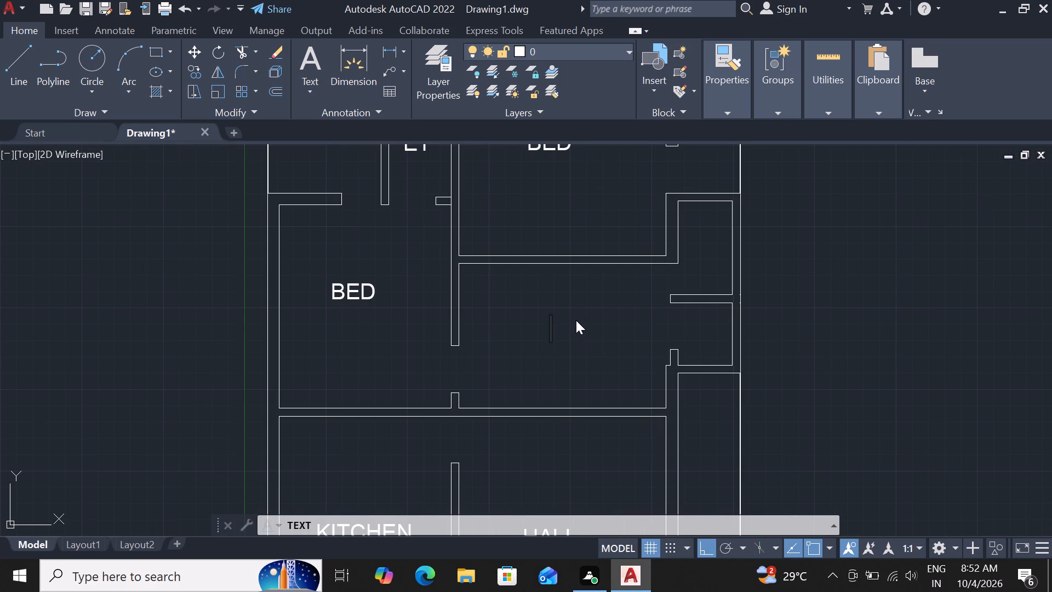
key("o")
type("PEN")
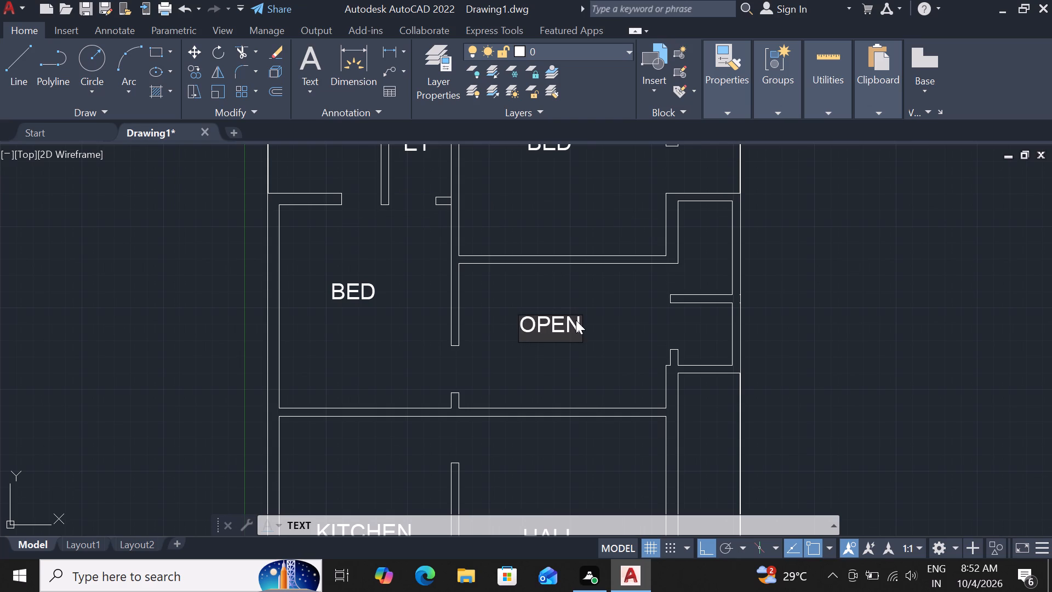
key("space")
type("SPACE")
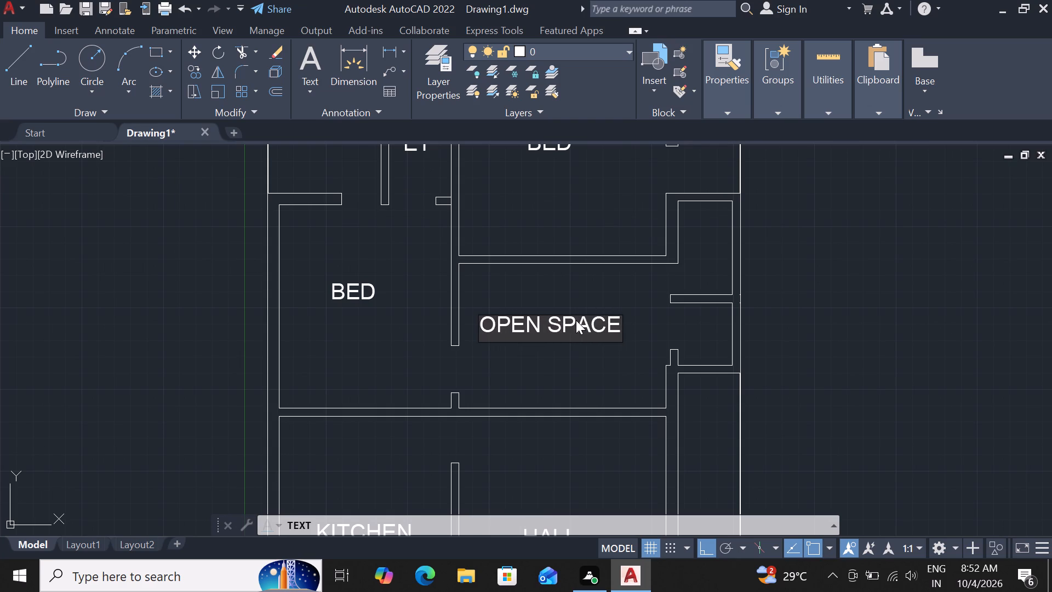
Add the label BATH in the upper of the two small rooms on the plan's east side.
scroll(616, 267, "down", 2)
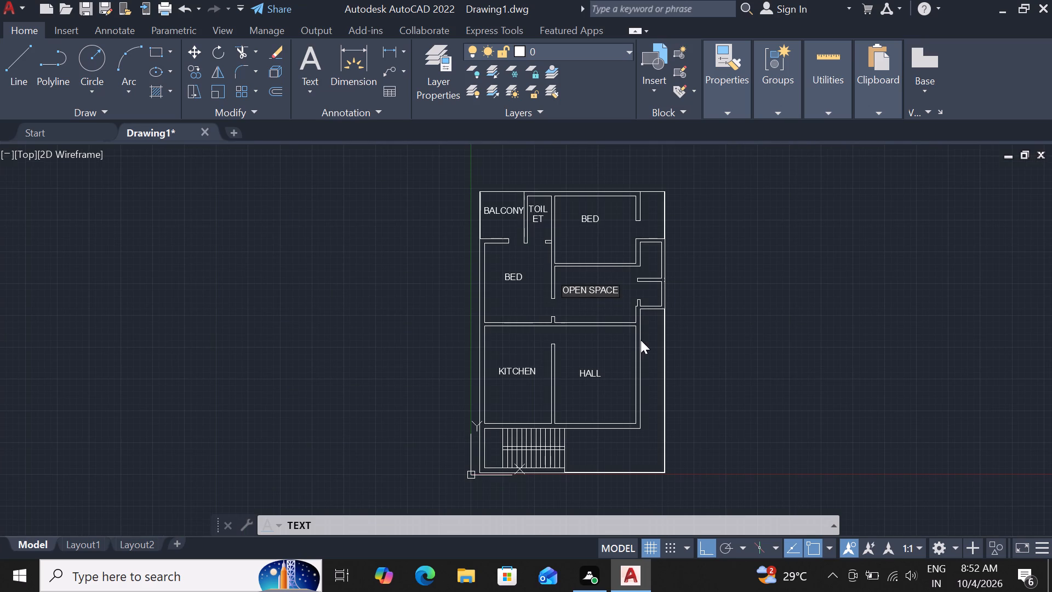
scroll(659, 366, "up", 1)
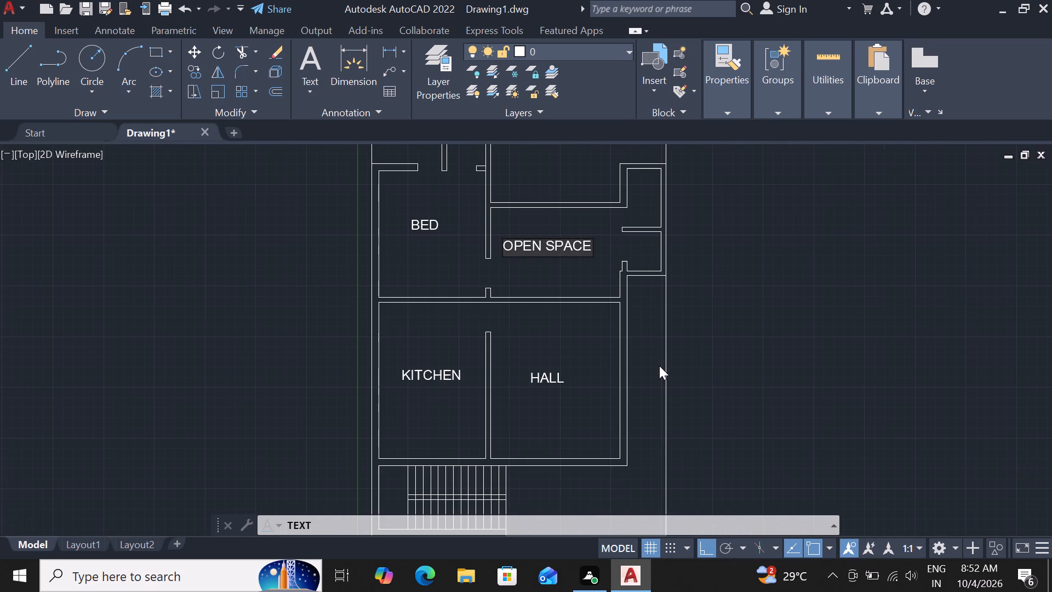
scroll(705, 343, "down", 1)
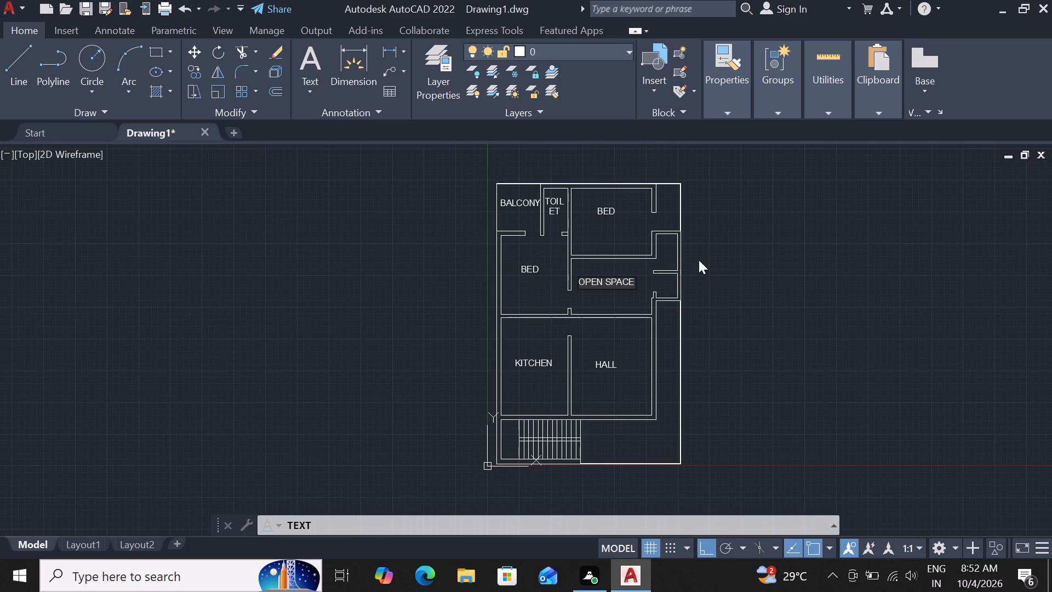
scroll(670, 242, "up", 3)
left_click(655, 283)
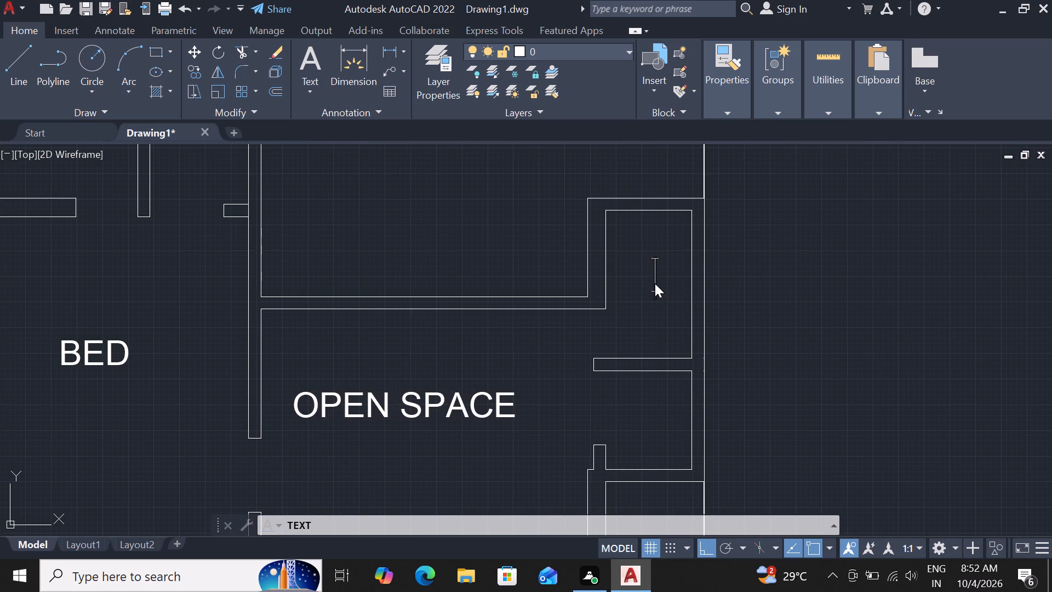
type("BATH")
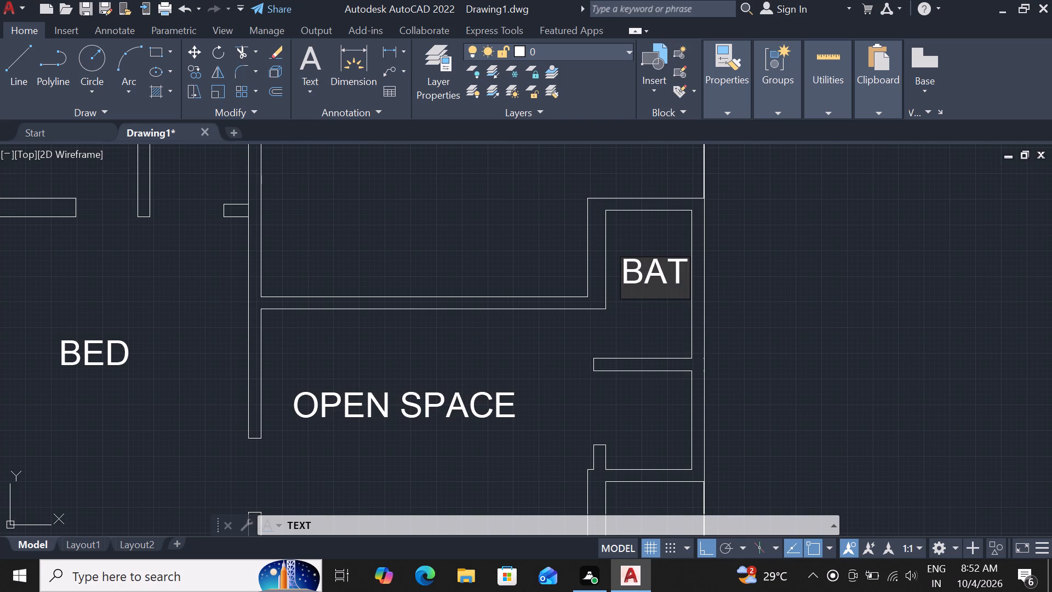
Add the label BATH at the lower small room east of the open space and end the text command.
scroll(624, 337, "down", 1)
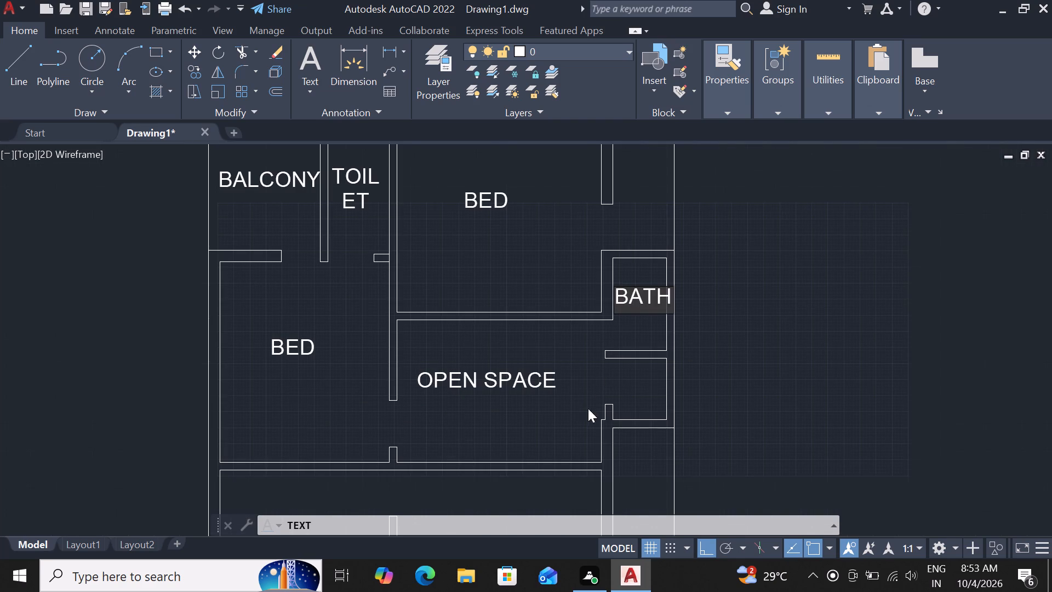
left_click(620, 388)
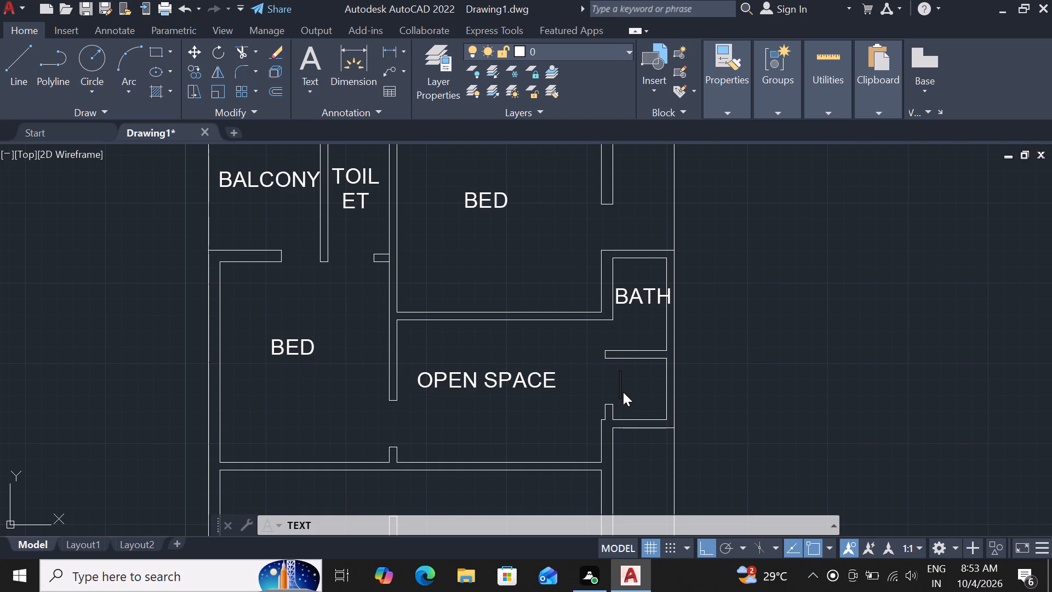
type("BATH")
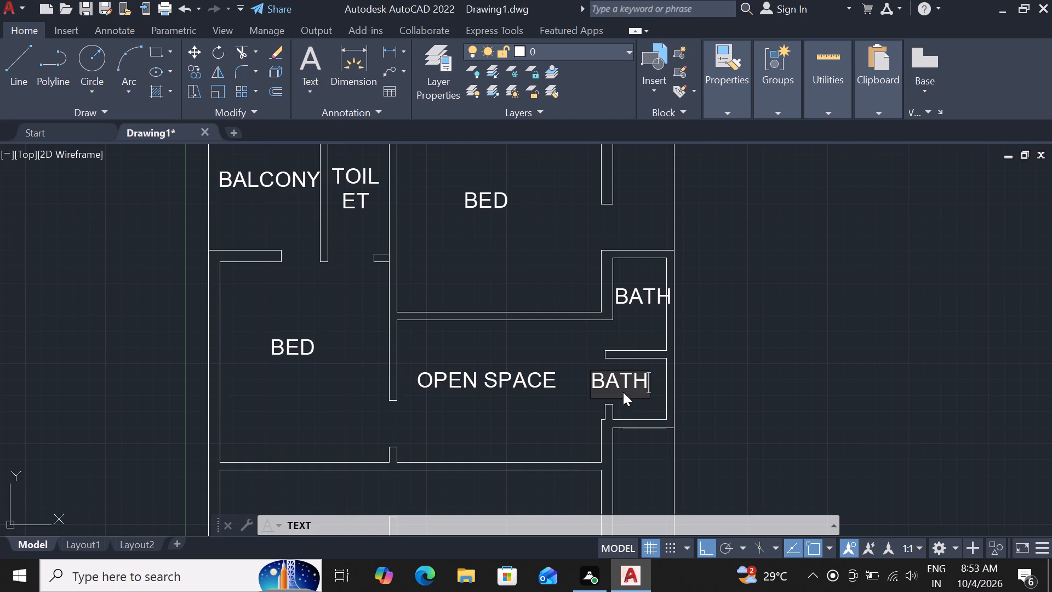
scroll(664, 120, "down", 2)
scroll(601, 375, "down", 3)
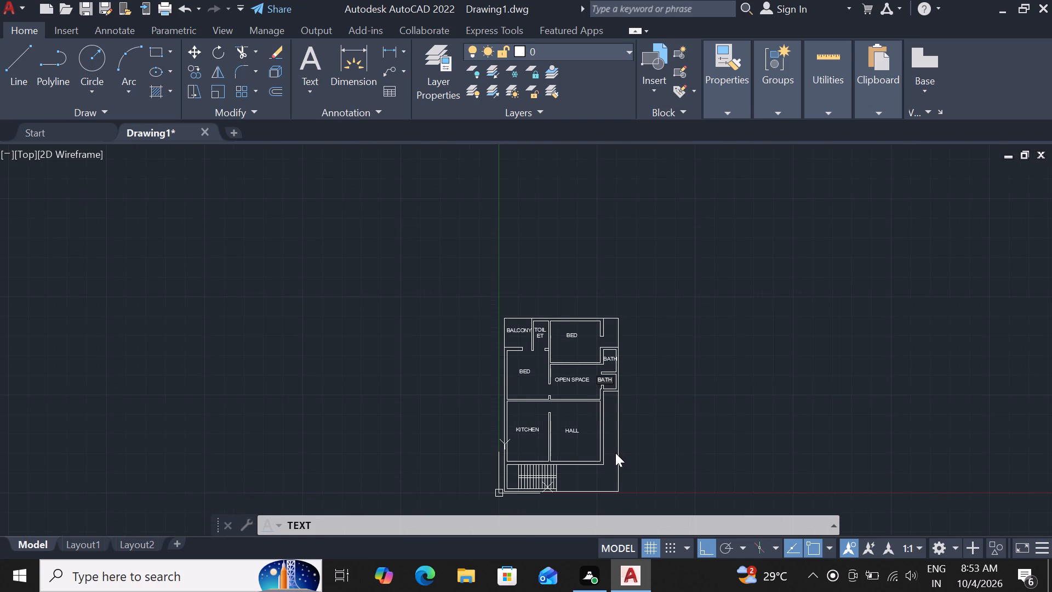
scroll(615, 453, "up", 1)
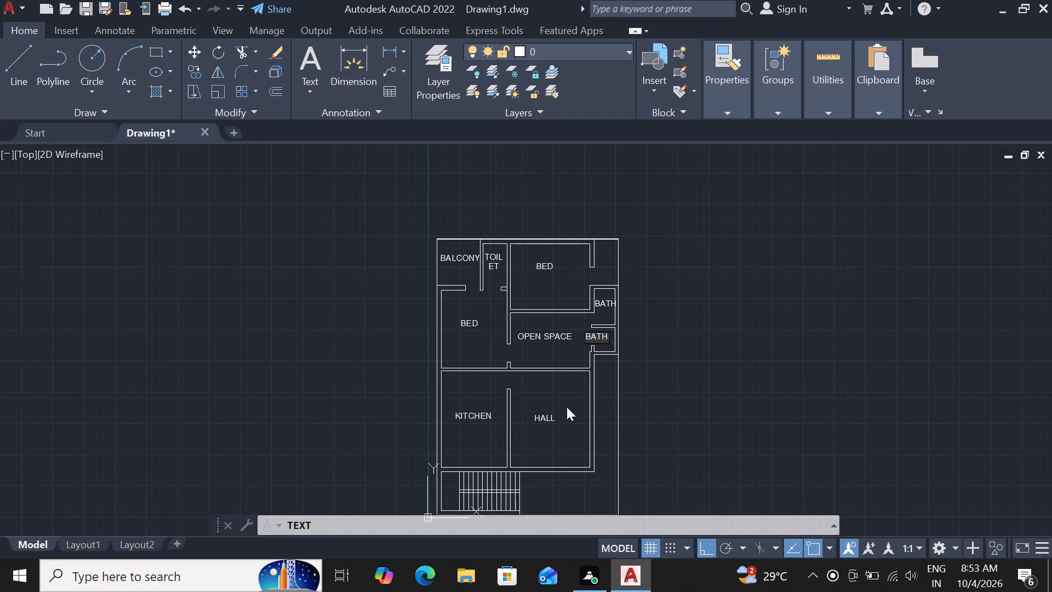
left_click(625, 414)
key("Escape")
Add the centered label WIDE BALCONY, 1' high and rotated 270°, in the narrow passage east of the hall.
scroll(593, 435, "up", 3)
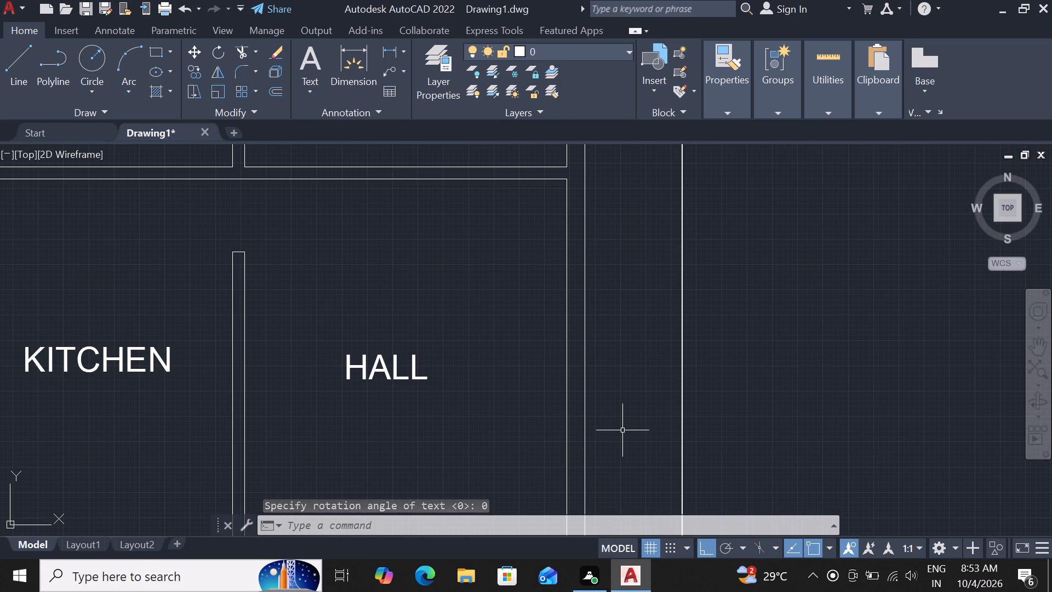
type("DT")
key("space")
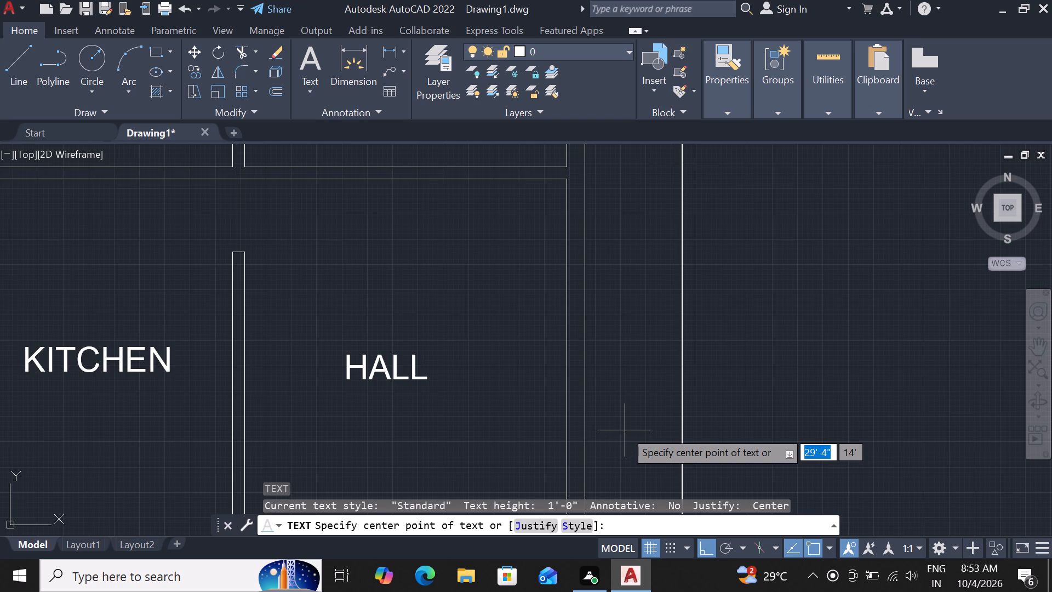
key("j")
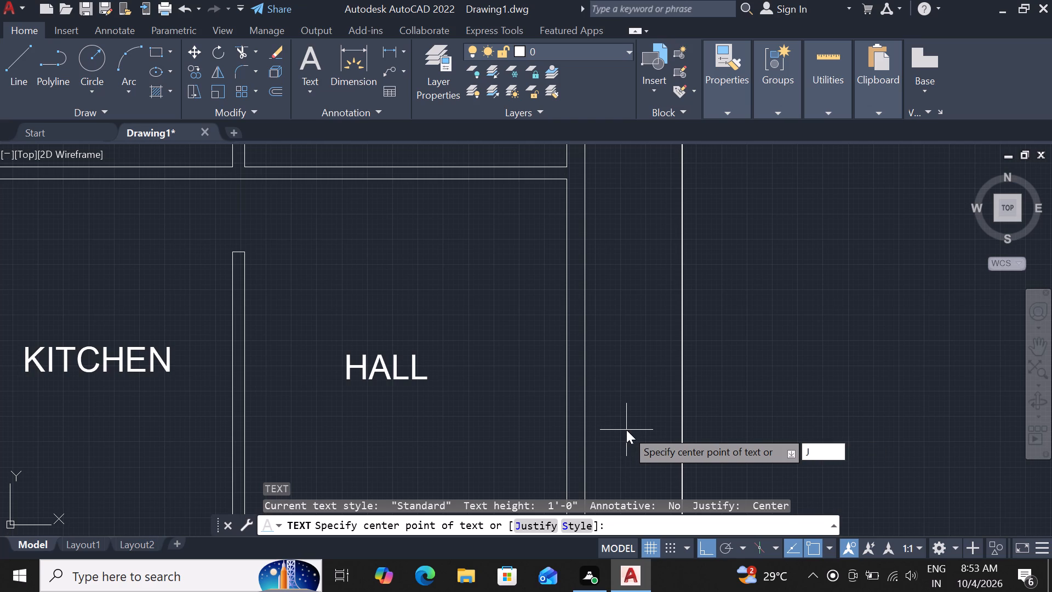
key("space")
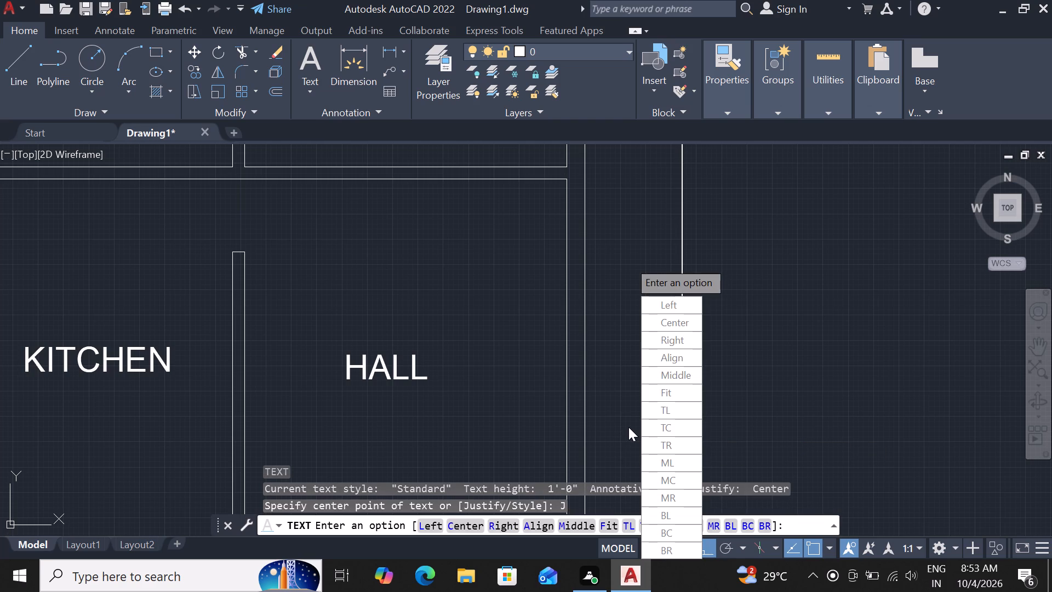
type("C")
key("space")
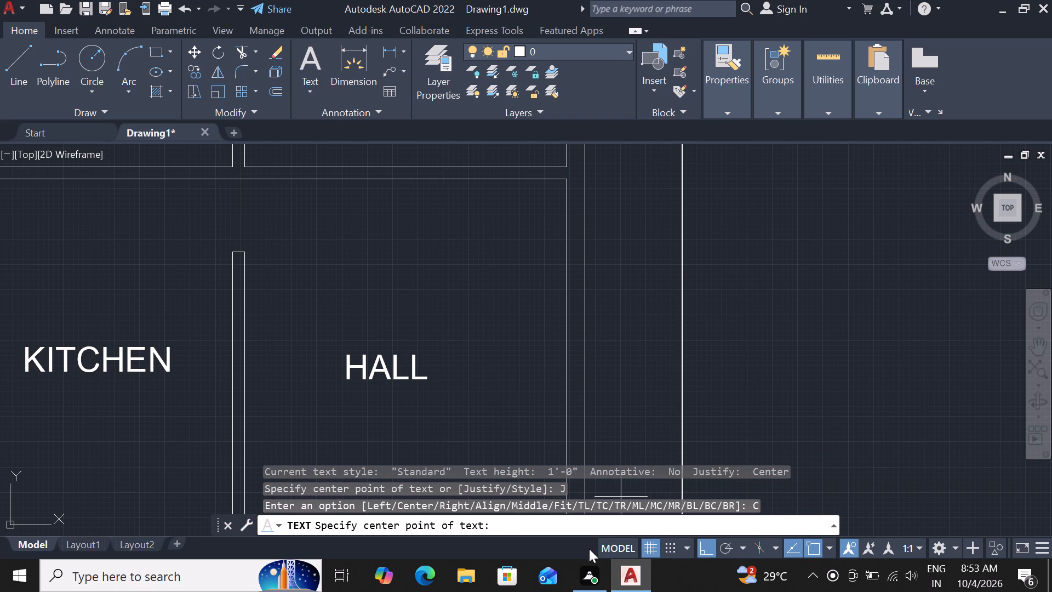
left_click(631, 379)
key("1")
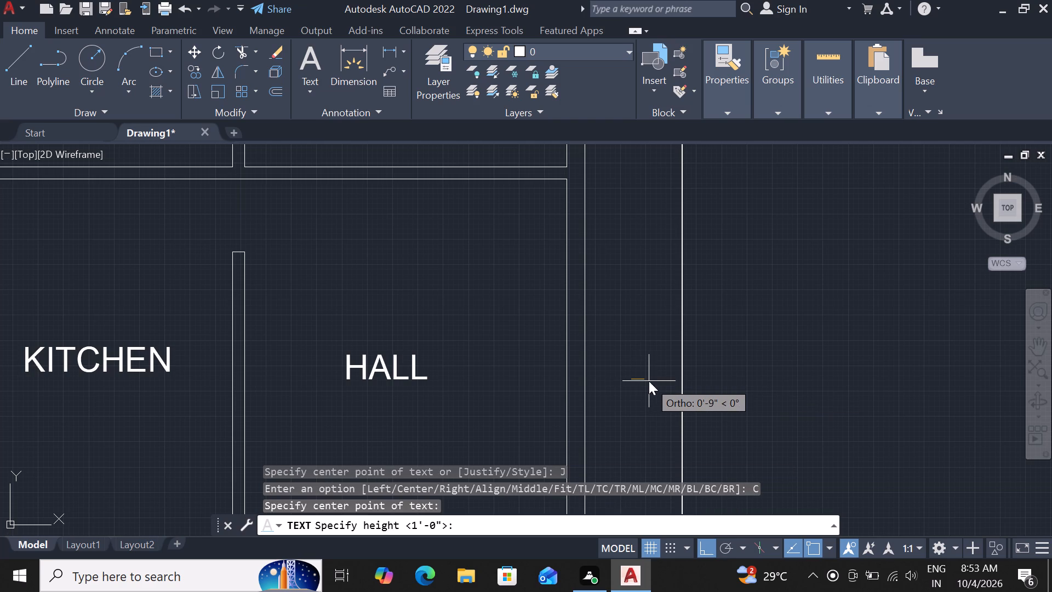
key("apostrophe")
key("Return")
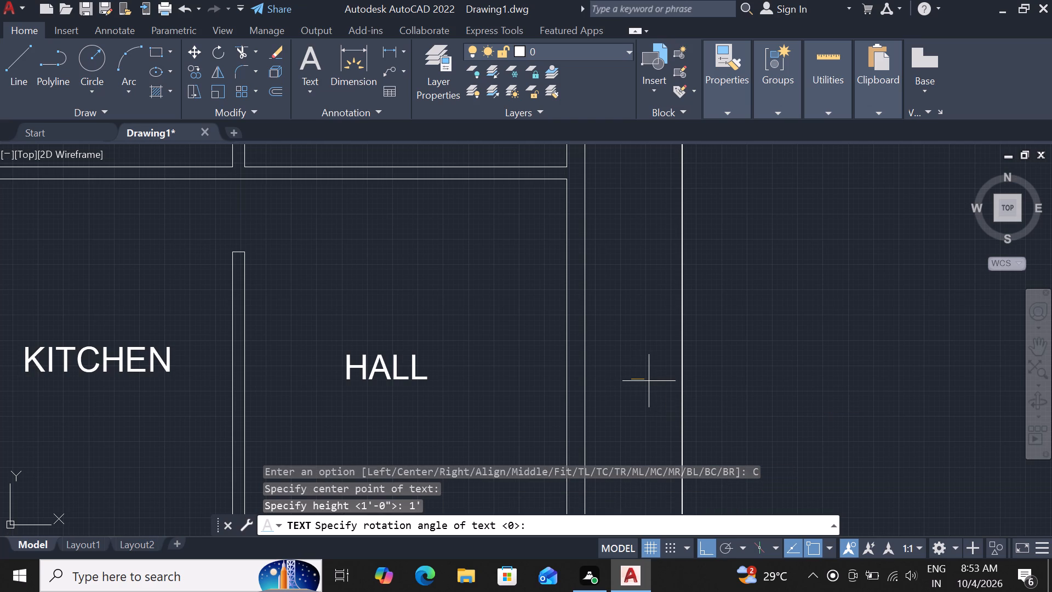
type("270")
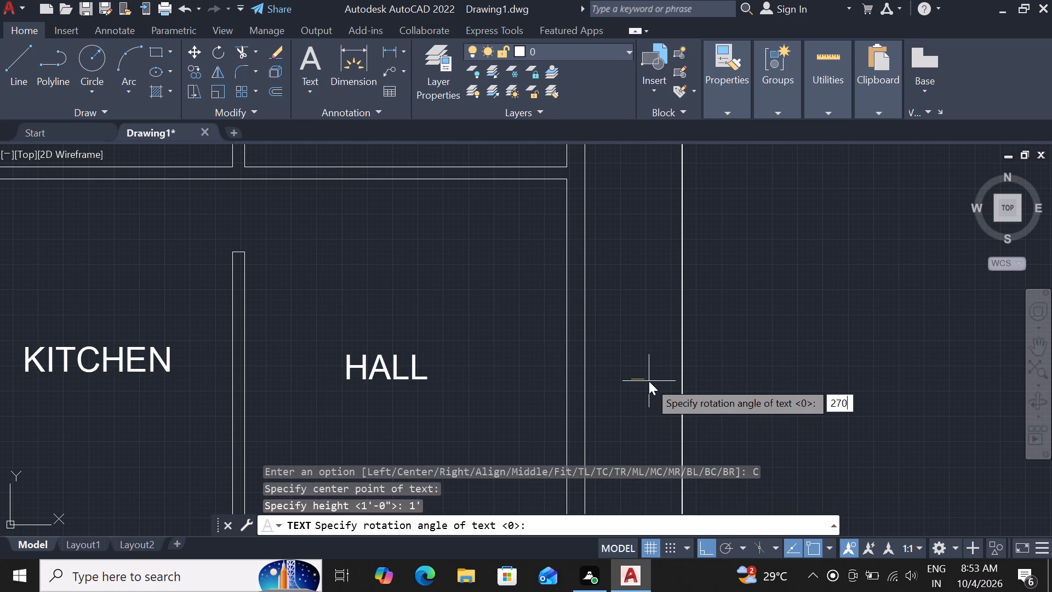
key("Return")
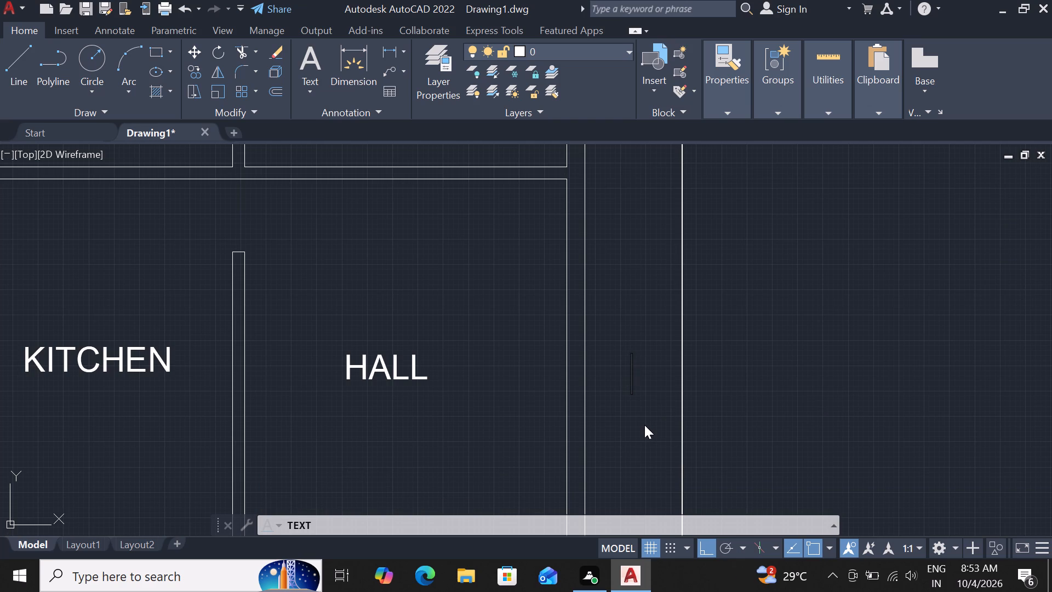
type("WIDE")
key("space")
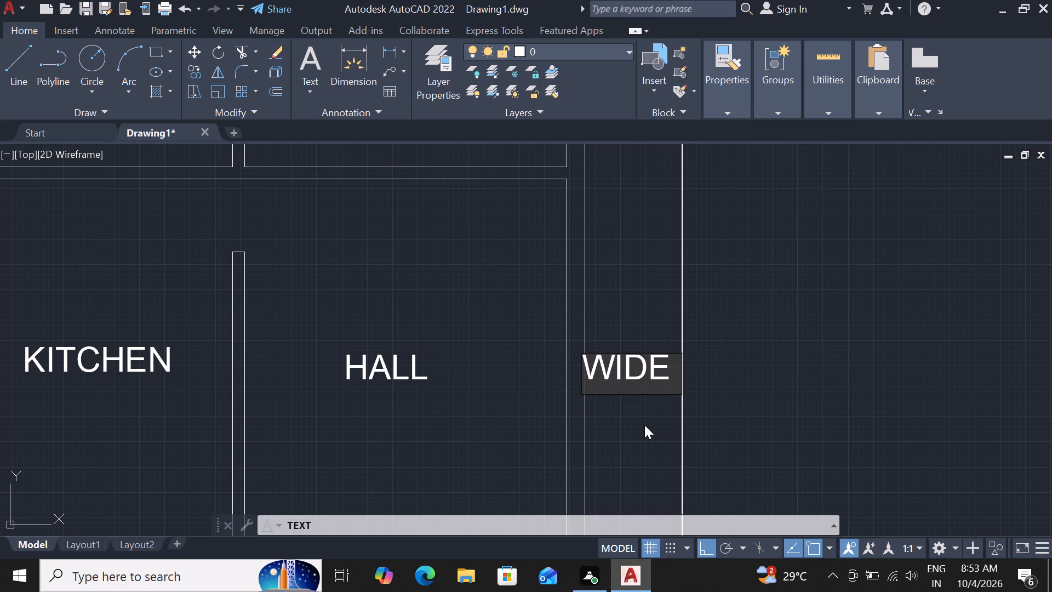
type("BALCONY")
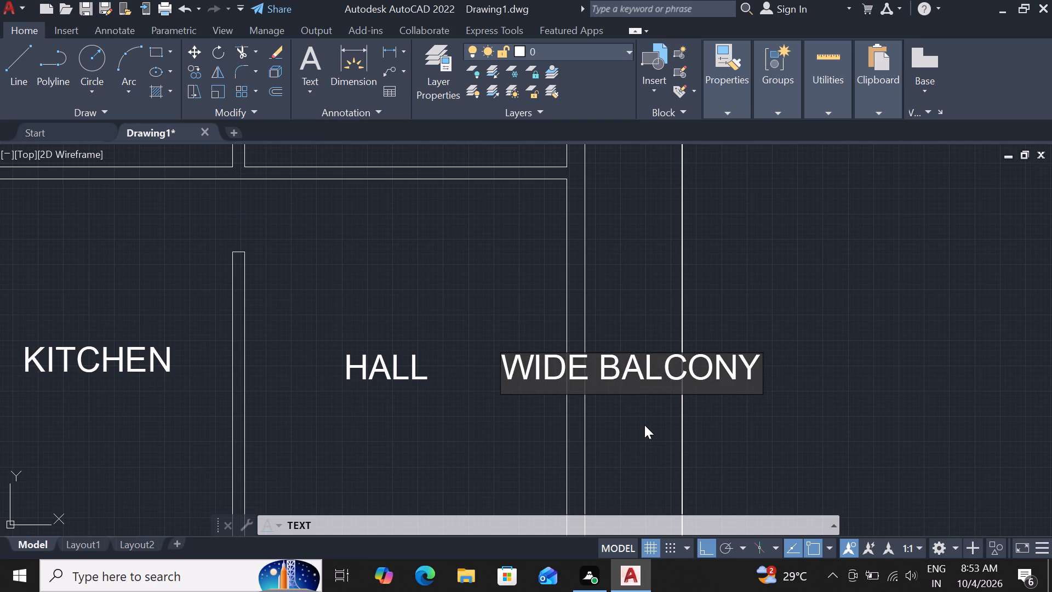
left_click(644, 425)
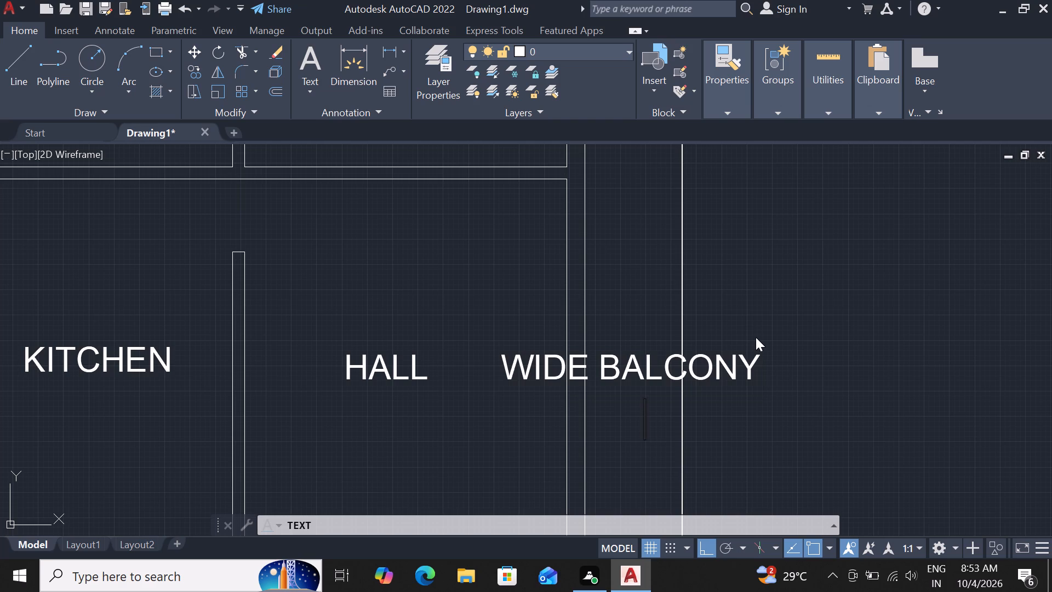
scroll(719, 315, "down", 4)
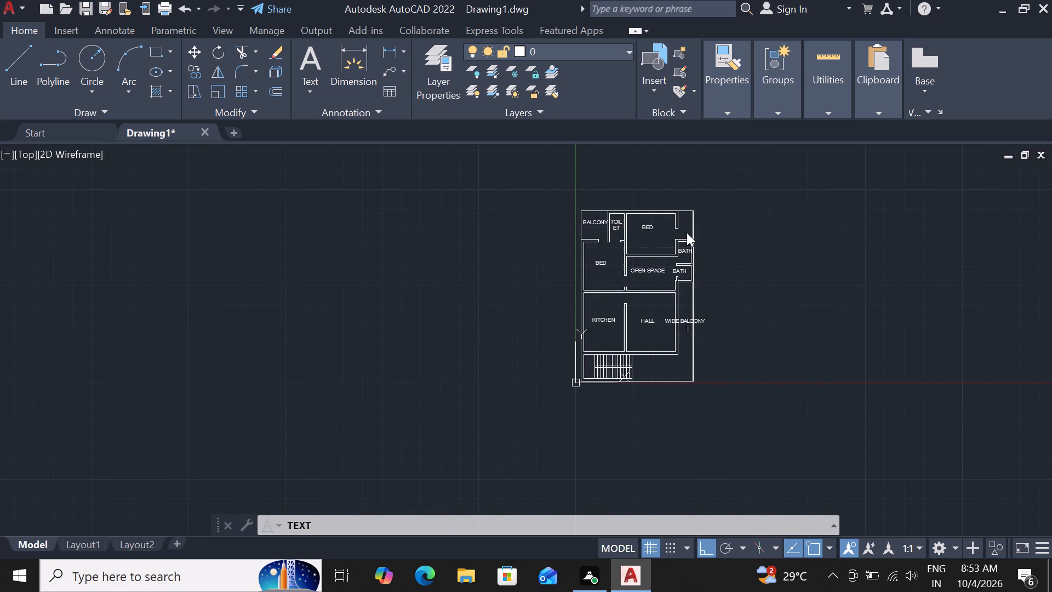
key("Return")
Examine the labelled floor plan, especially the northeast corner space beside the bedroom, for missing labels.
scroll(688, 230, "up", 2)
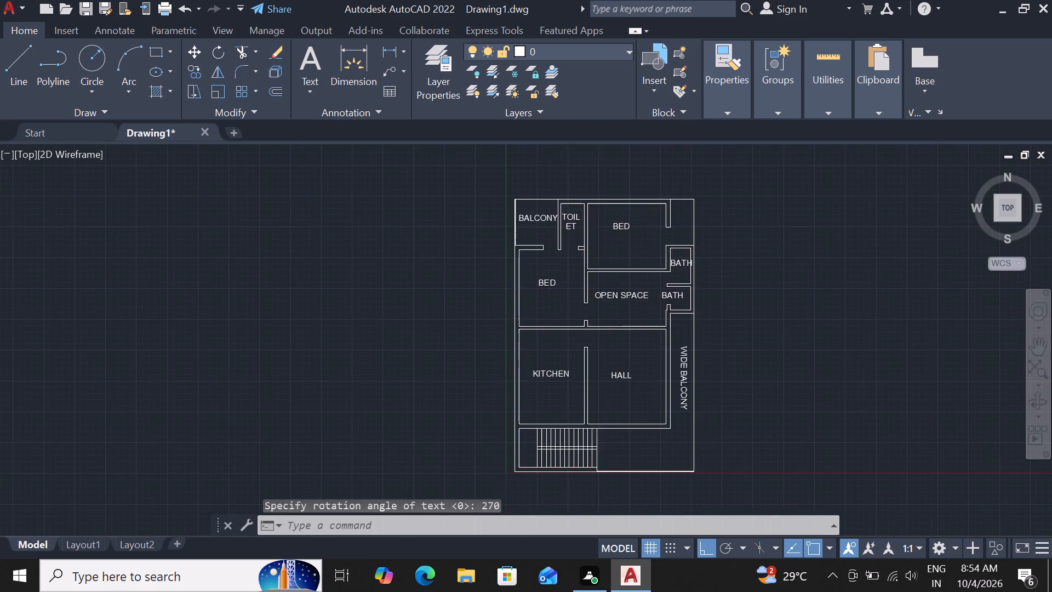
scroll(677, 210, "up", 1)
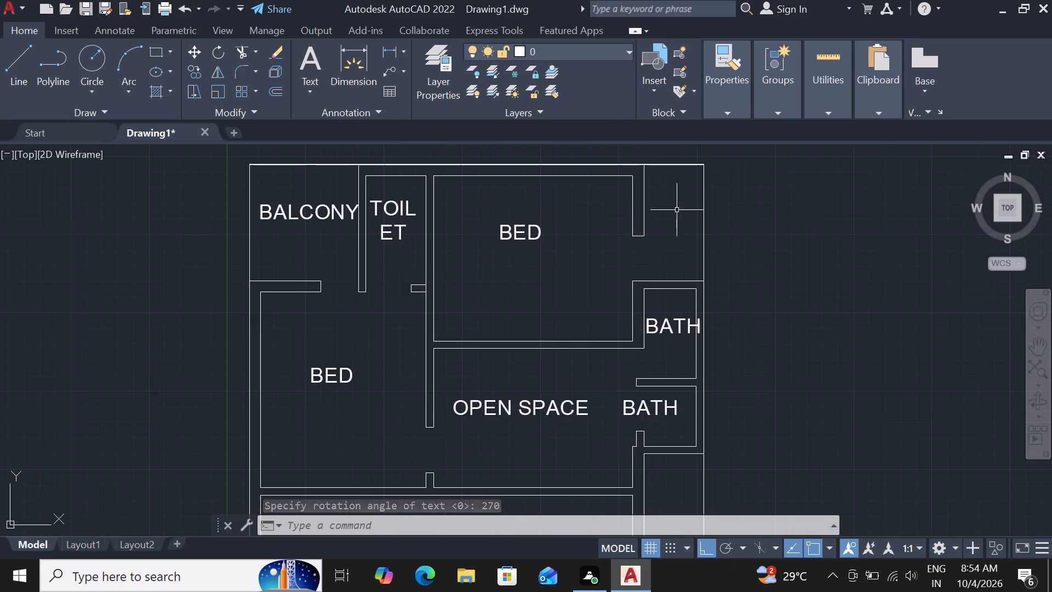
scroll(717, 242, "down", 4)
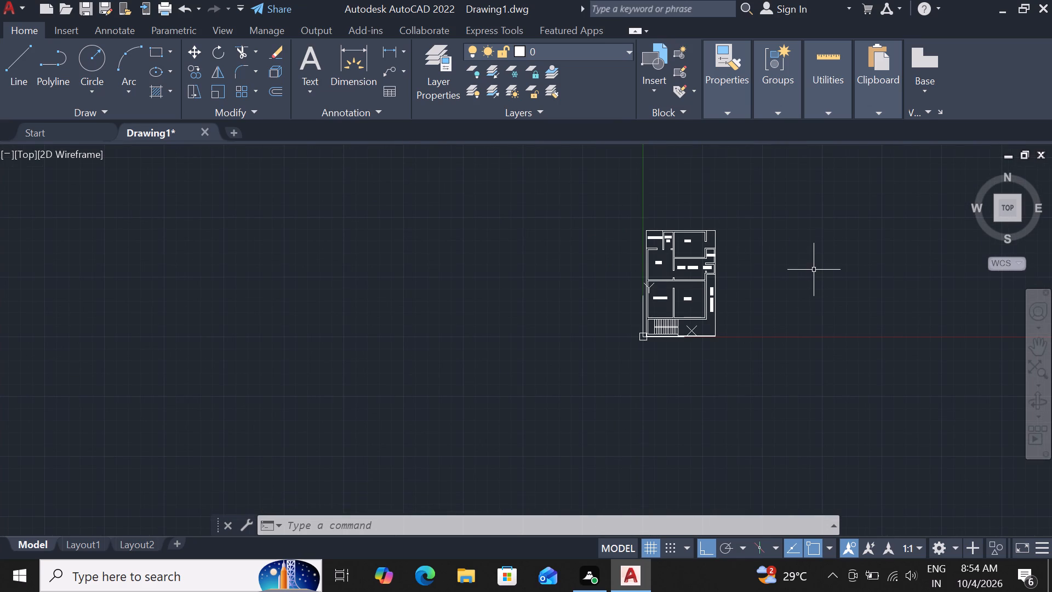
middle_click_drag(814, 270, 456, 349)
scroll(456, 349, "up", 1)
scroll(497, 326, "up", 1)
scroll(553, 329, "down", 1)
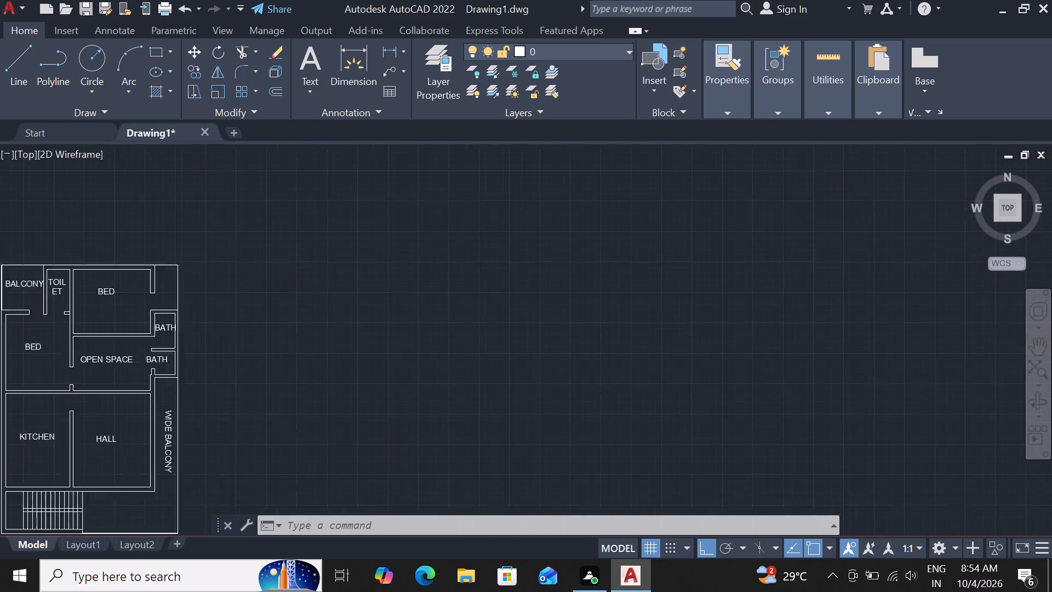
scroll(553, 329, "down", 1)
scroll(397, 317, "up", 4)
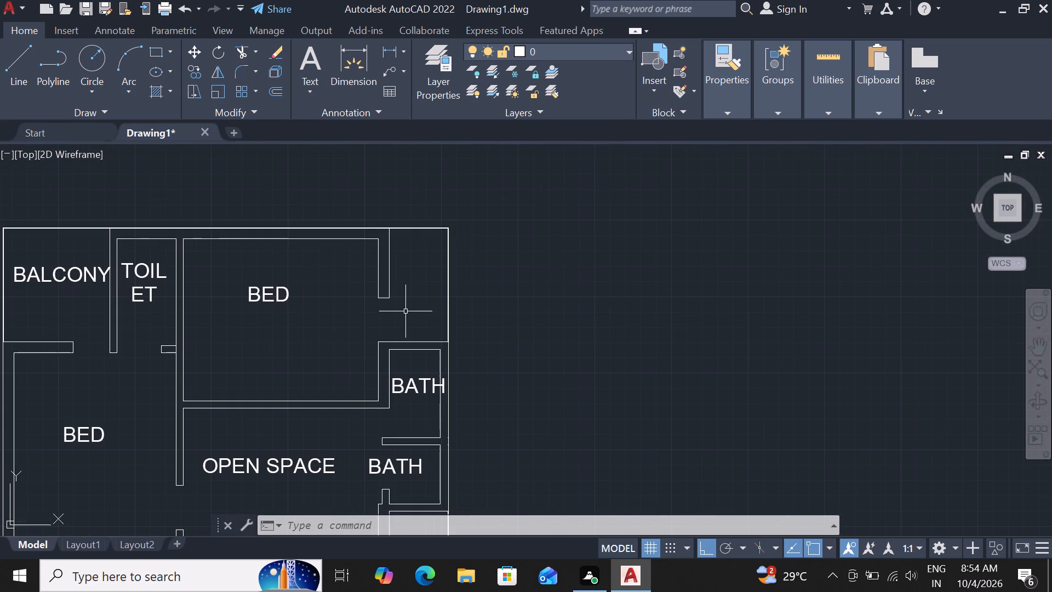
scroll(408, 311, "up", 1)
scroll(411, 308, "down", 3)
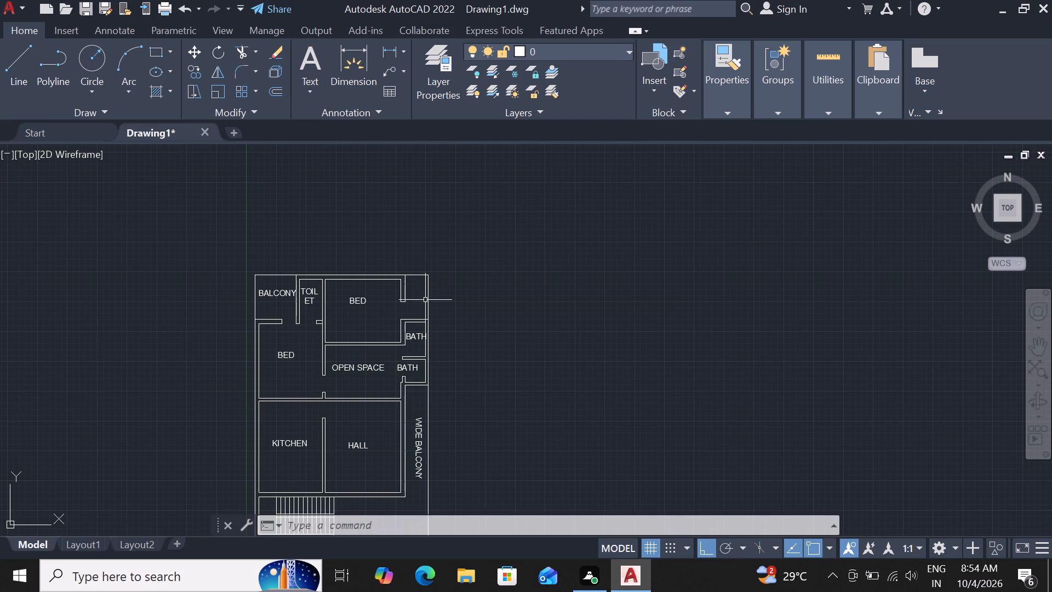
Copy the WIDE BALCONY label straight north into the small space east of the northeast bedroom.
scroll(415, 463, "up", 2)
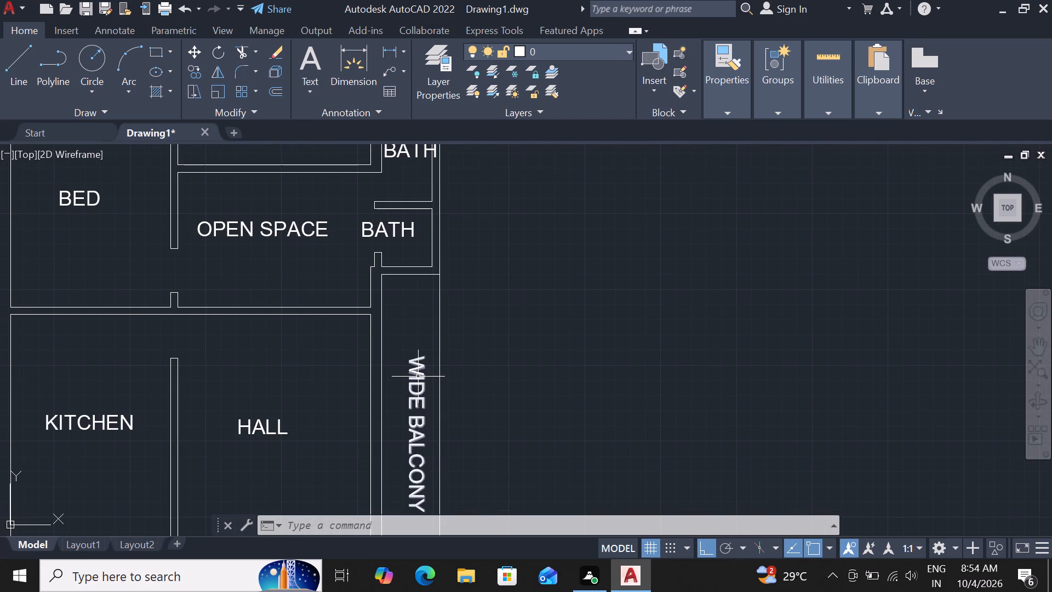
left_click(418, 377)
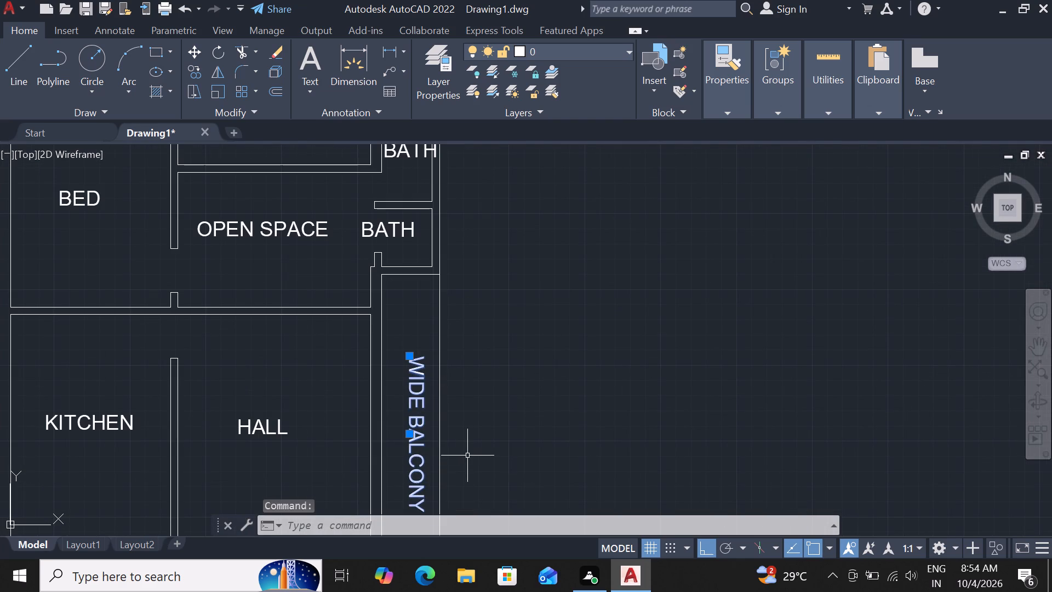
key("c")
key("o")
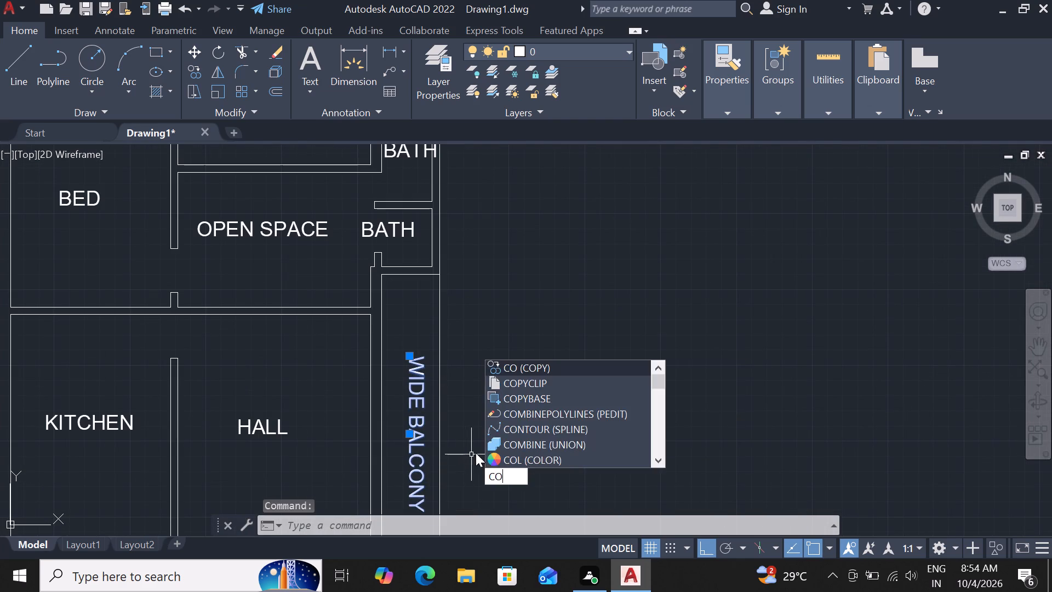
key("space")
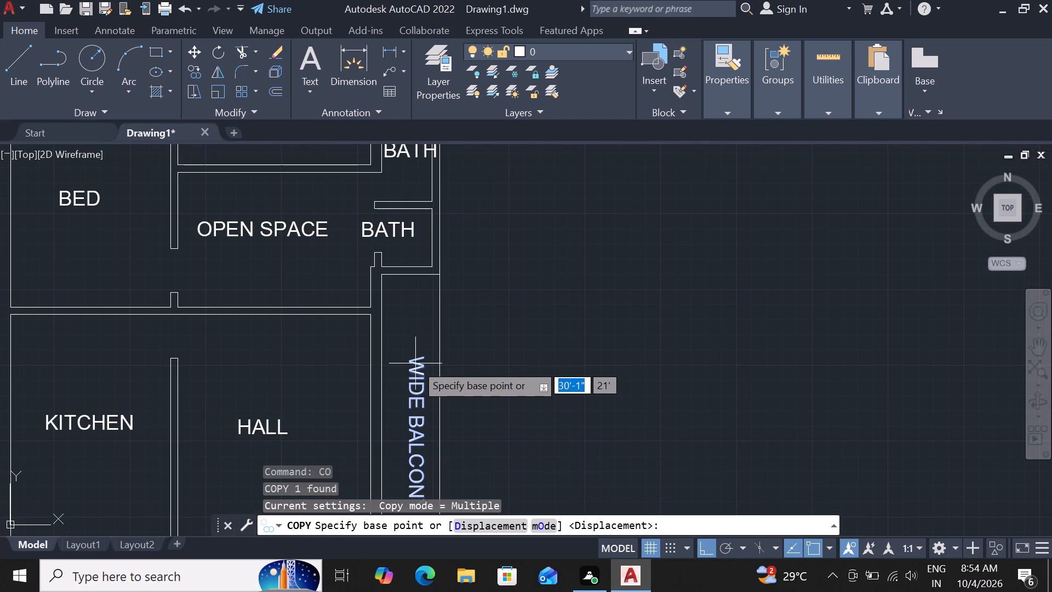
left_click(415, 363)
scroll(448, 210, "down", 3)
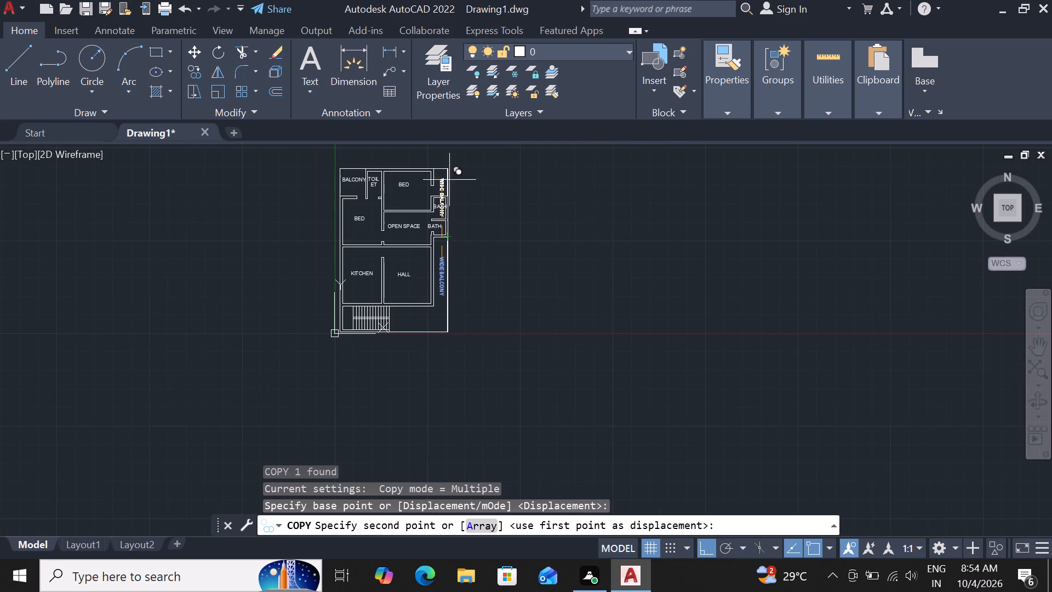
scroll(443, 157, "up", 3)
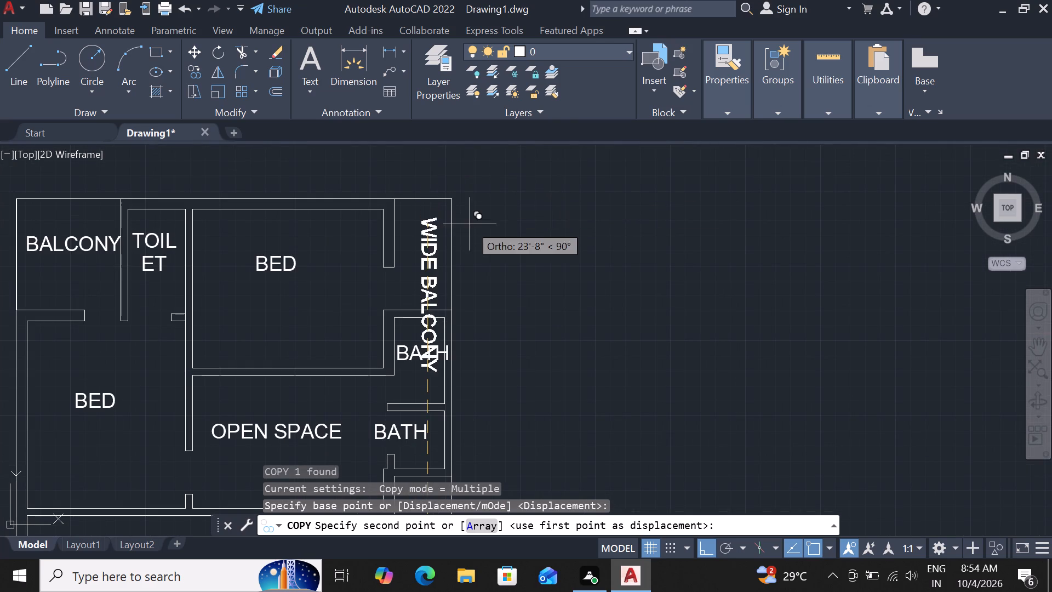
left_click(467, 178)
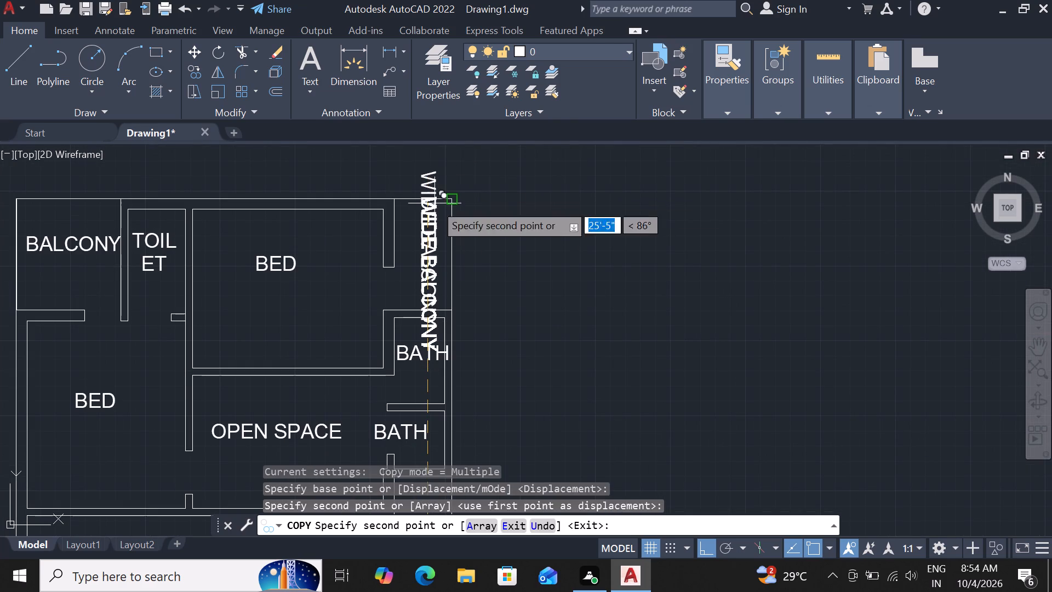
key("Escape")
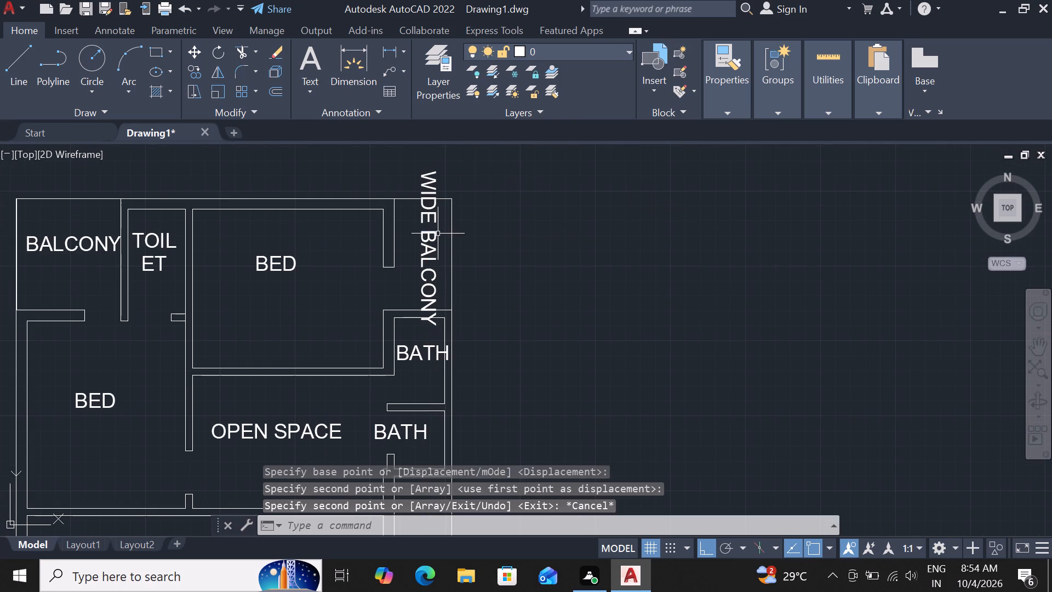
Scale the copied WIDE BALCONY label down about a point near its middle to fit inside the northeast corner space.
left_click(436, 234)
key("s")
type("C")
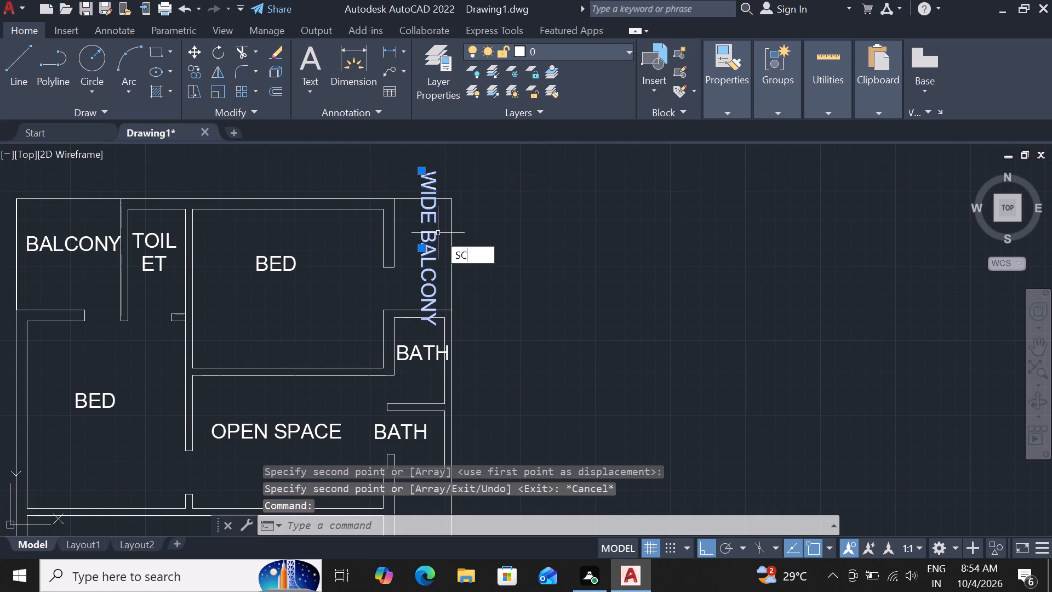
key("space")
left_click_drag(428, 262, 429, 254)
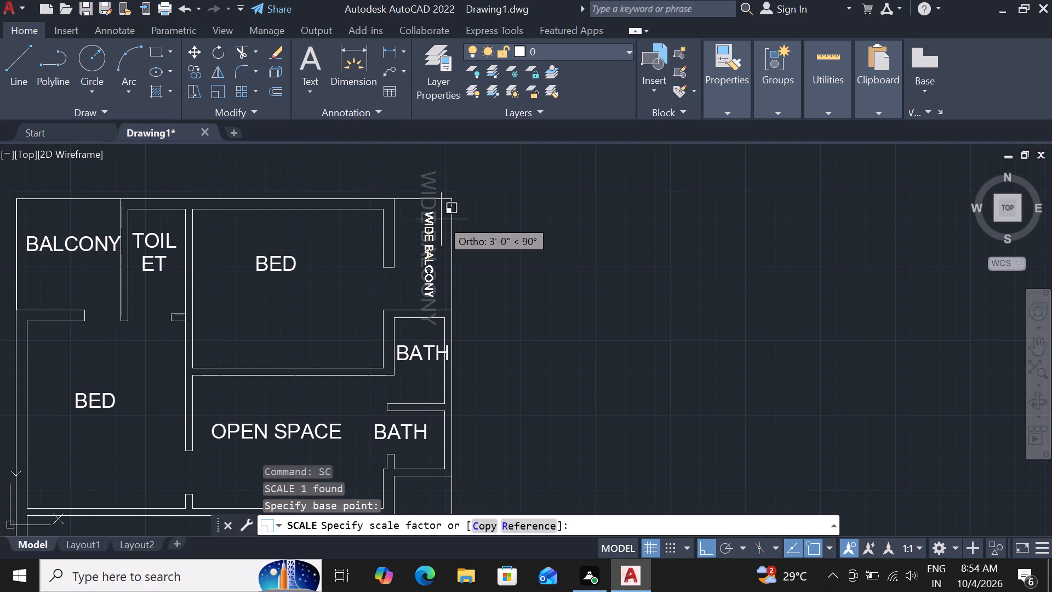
left_click(441, 219)
Review the bath and balcony labels and the layout of the whole floor plan.
scroll(520, 234, "down", 1)
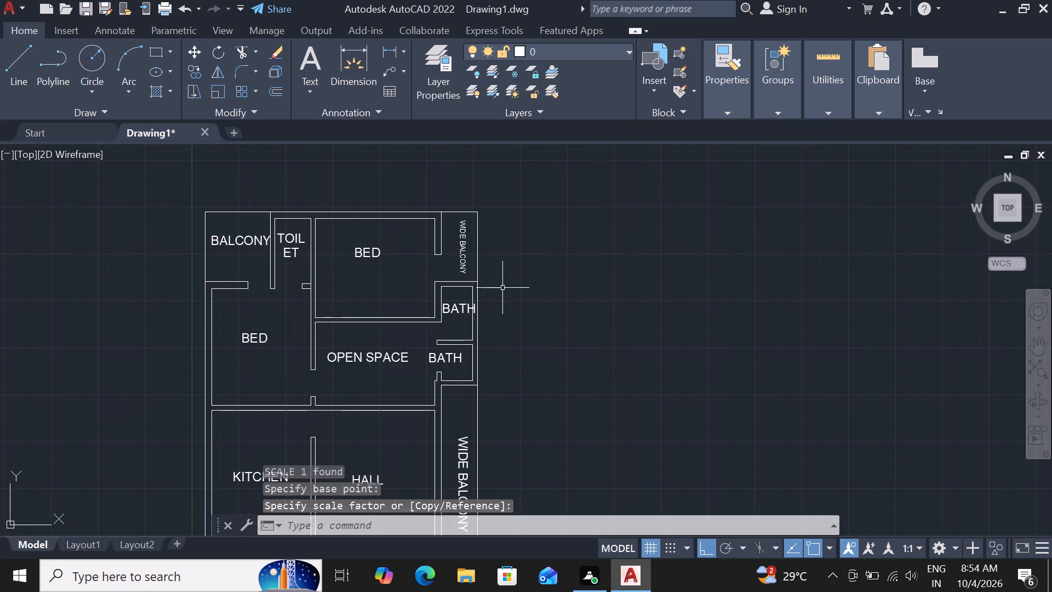
scroll(470, 316, "up", 2)
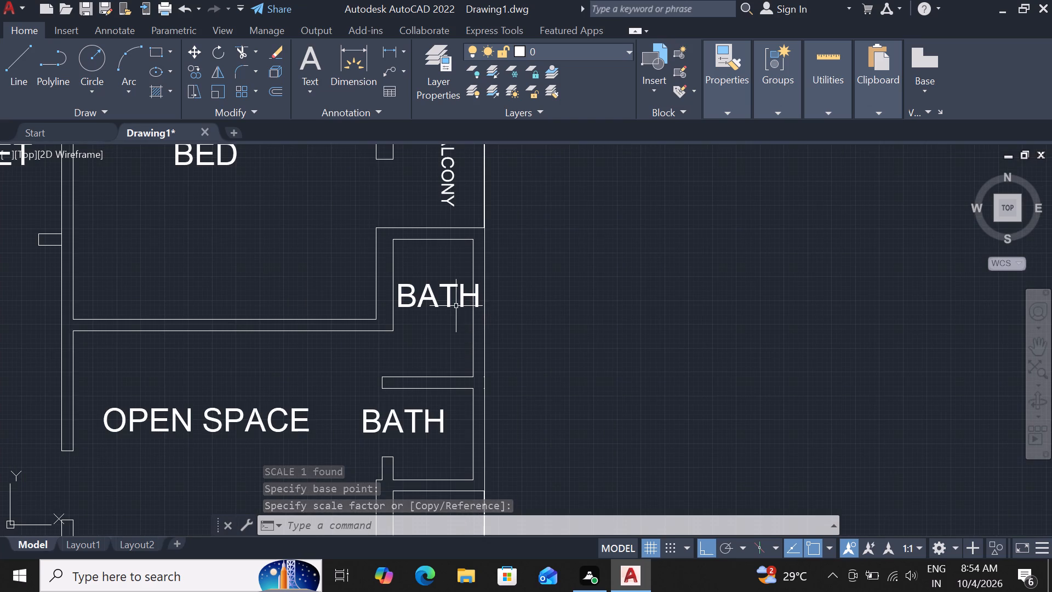
scroll(473, 301, "down", 2)
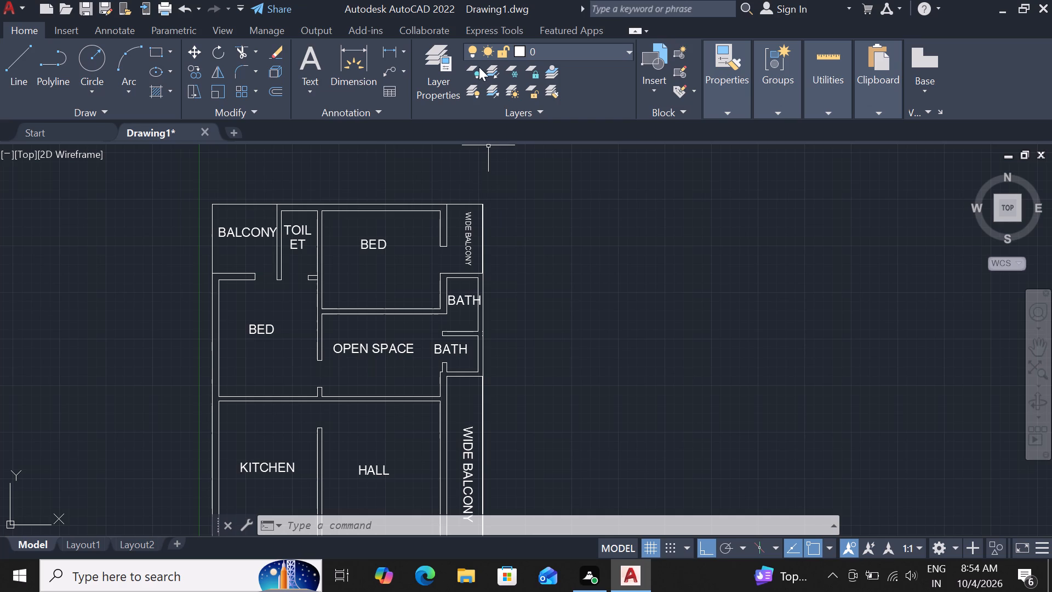
scroll(1051, 1, "down", 2)
scroll(866, 104, "down", 2)
scroll(645, 213, "down", 3)
scroll(616, 310, "up", 1)
middle_click_drag(616, 310, 474, 327)
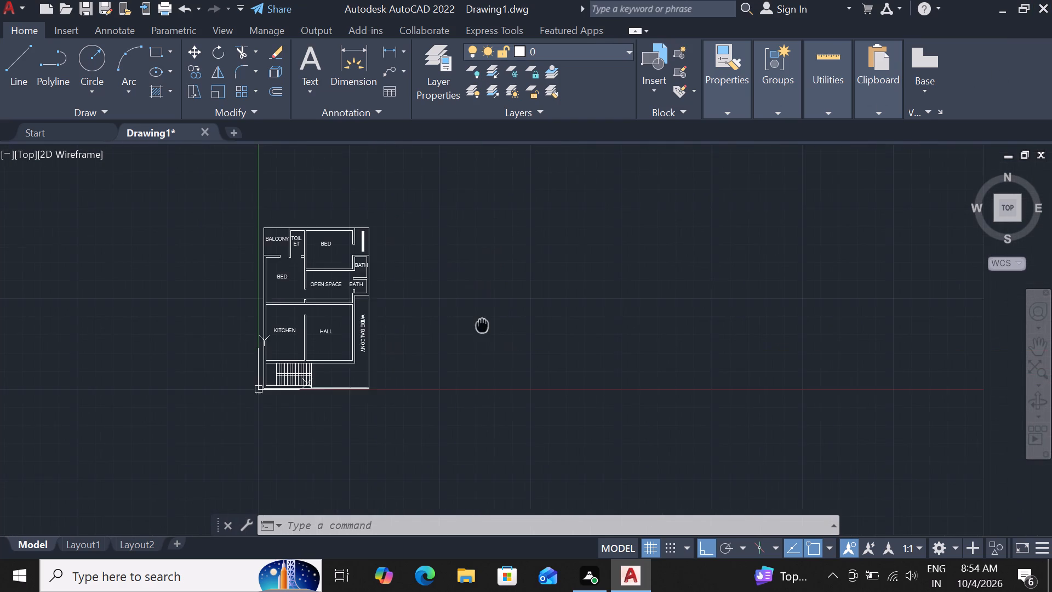
Review the labelled floor plan from the bath and balcony rooms to the staircase, and the empty area east of it.
middle_click_drag(474, 327, 415, 339)
scroll(339, 260, "up", 1)
middle_click_drag(384, 316, 594, 235)
scroll(384, 316, "up", 1)
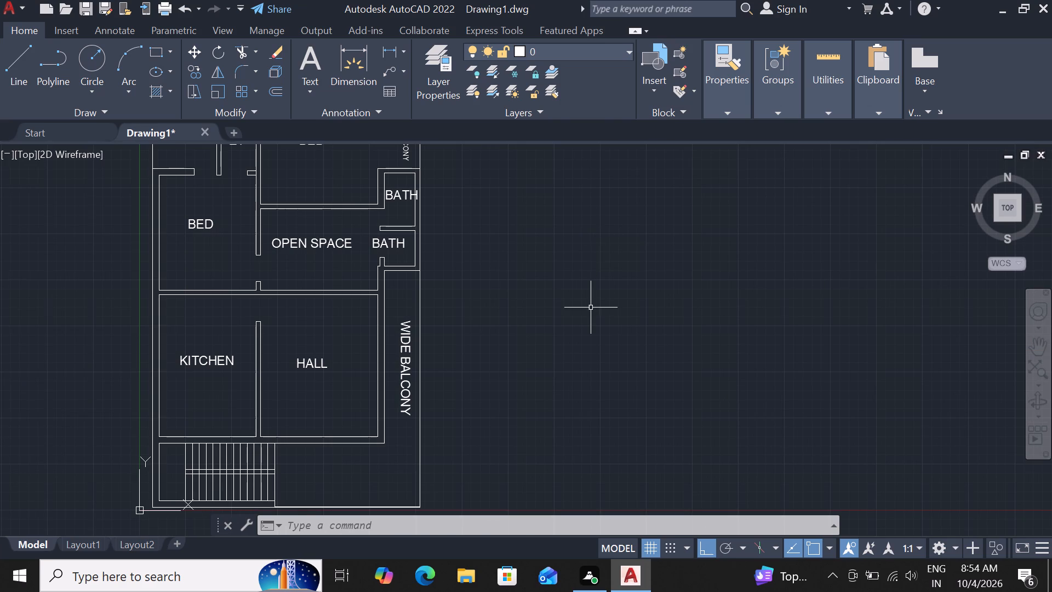
middle_click_drag(591, 308, 538, 278)
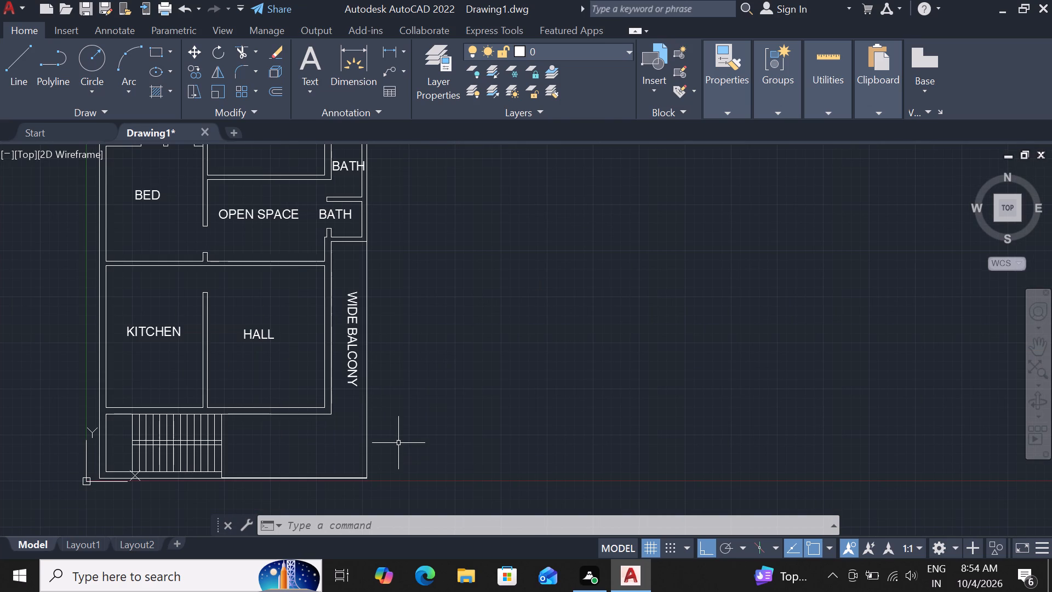
middle_click_drag(398, 442, 277, 442)
scroll(277, 442, "down", 1)
middle_click_drag(363, 395, 362, 420)
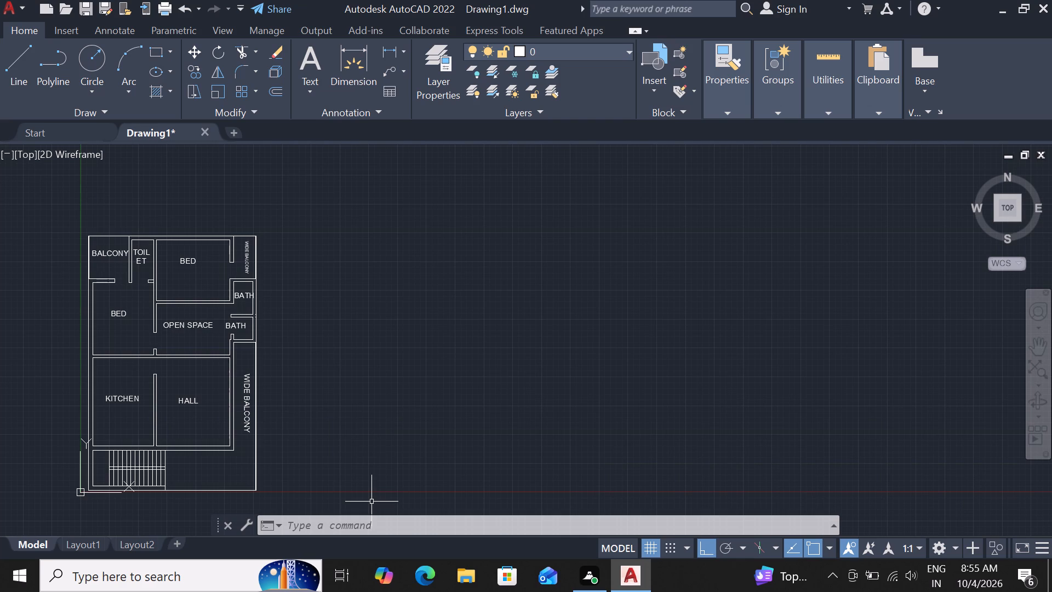
Draw a rectangle 31' long and 37'1/16" wide in the empty space east of the labelled floor plan.
type("REC")
key("space")
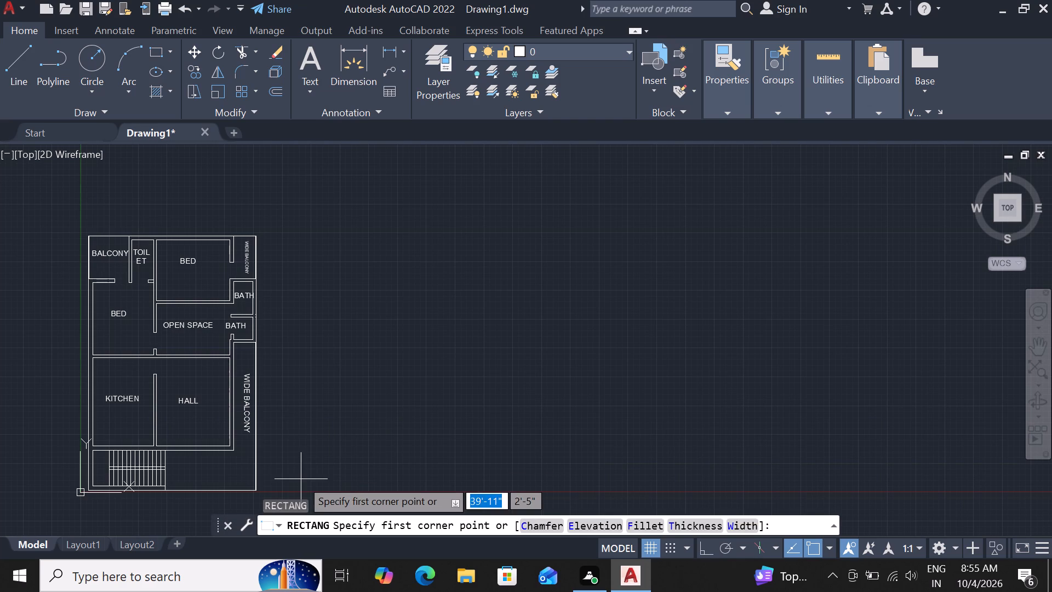
left_click(301, 479)
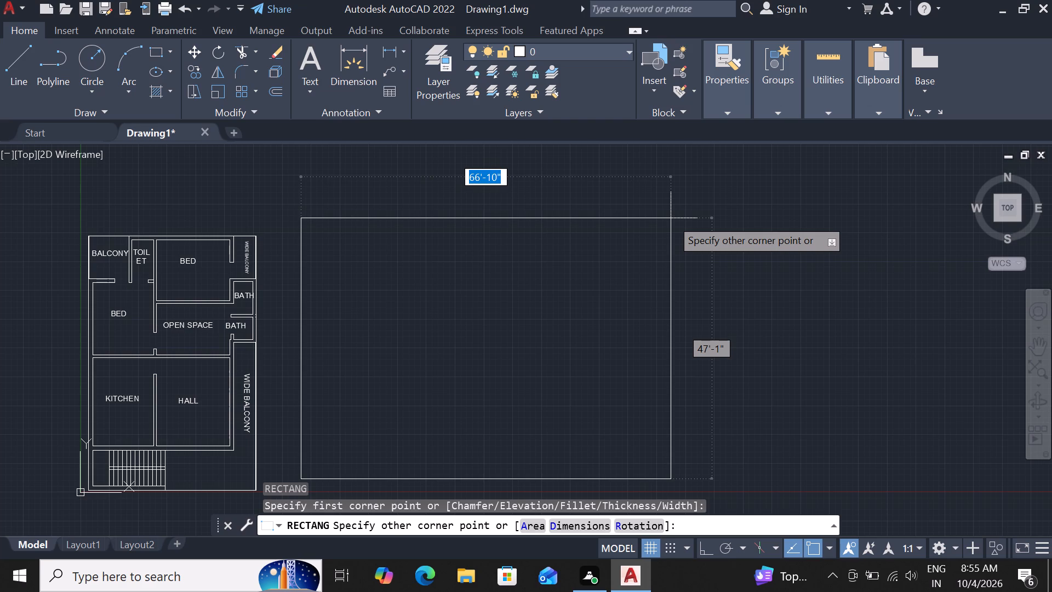
type("D")
key("space")
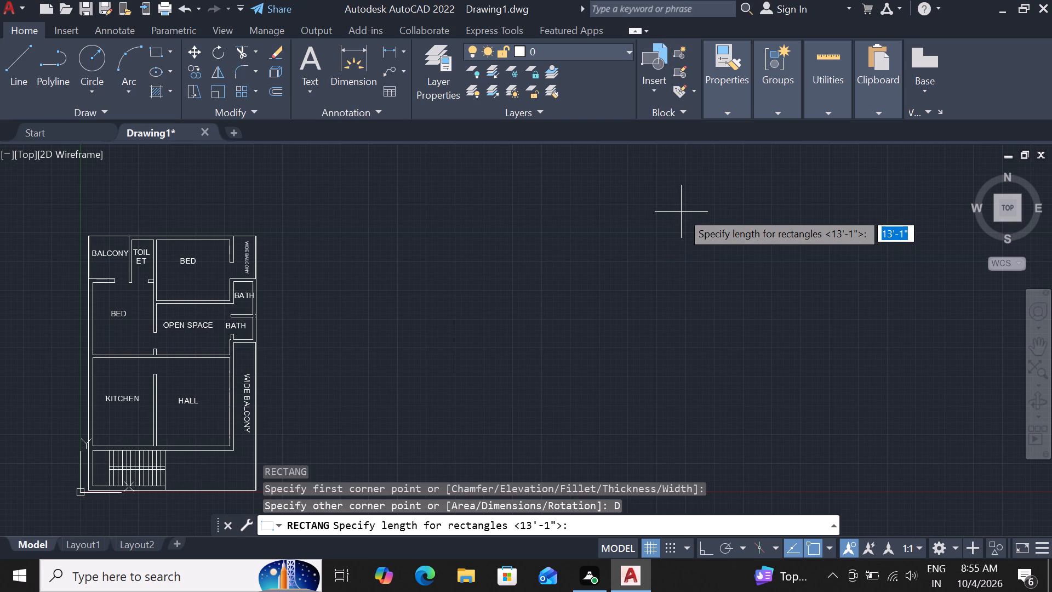
type("31'")
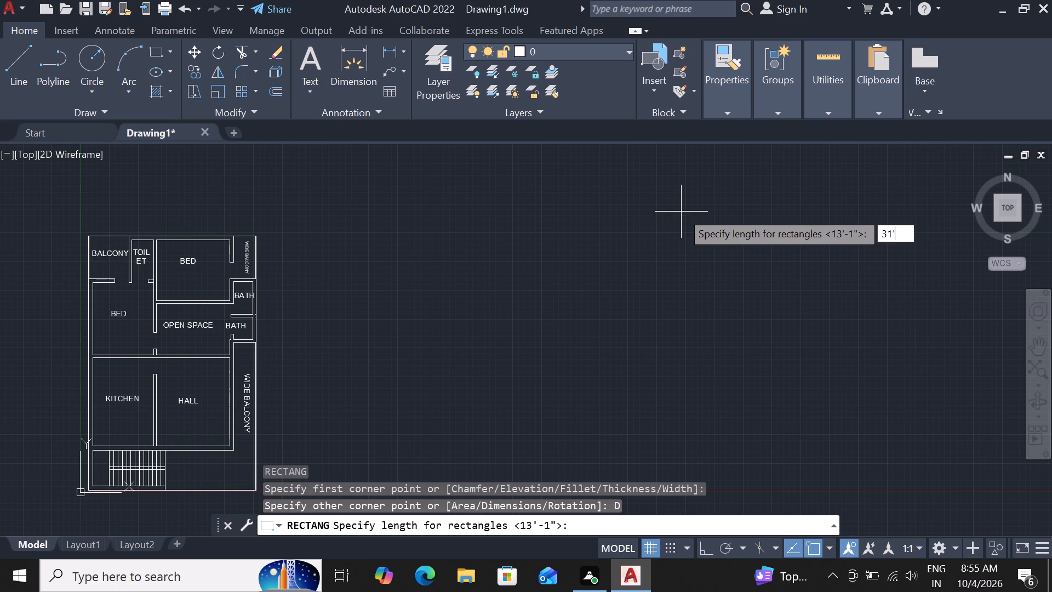
key("Return")
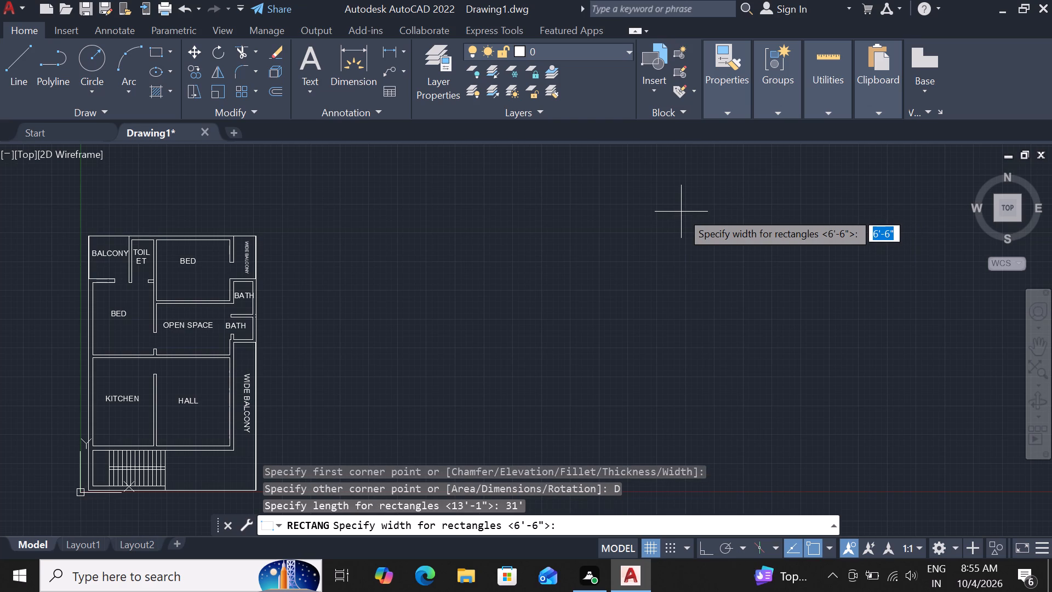
type("37")
key("apostrophe")
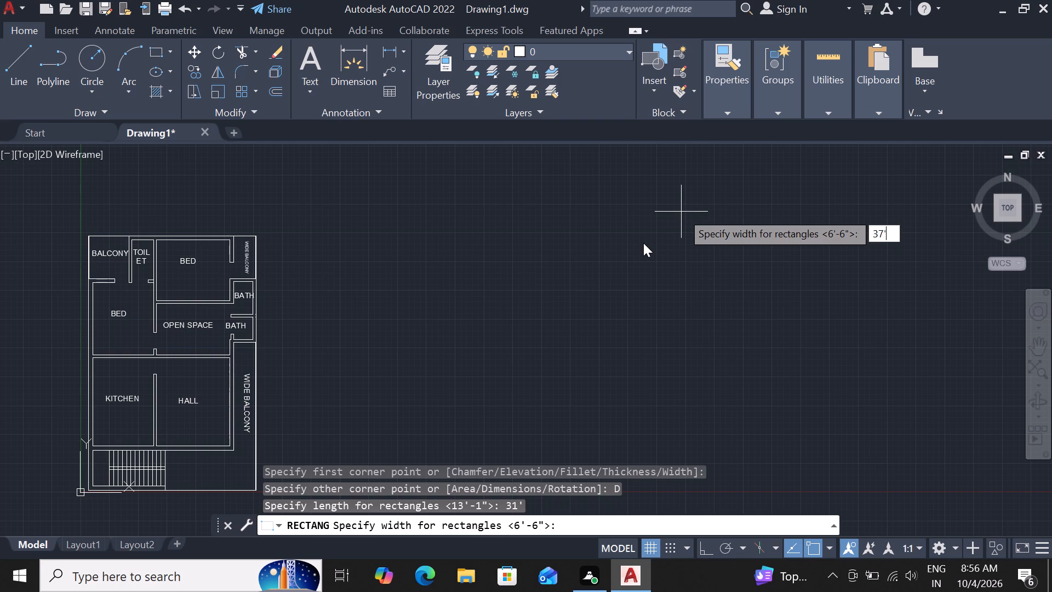
key("1")
key("slash")
type("16")
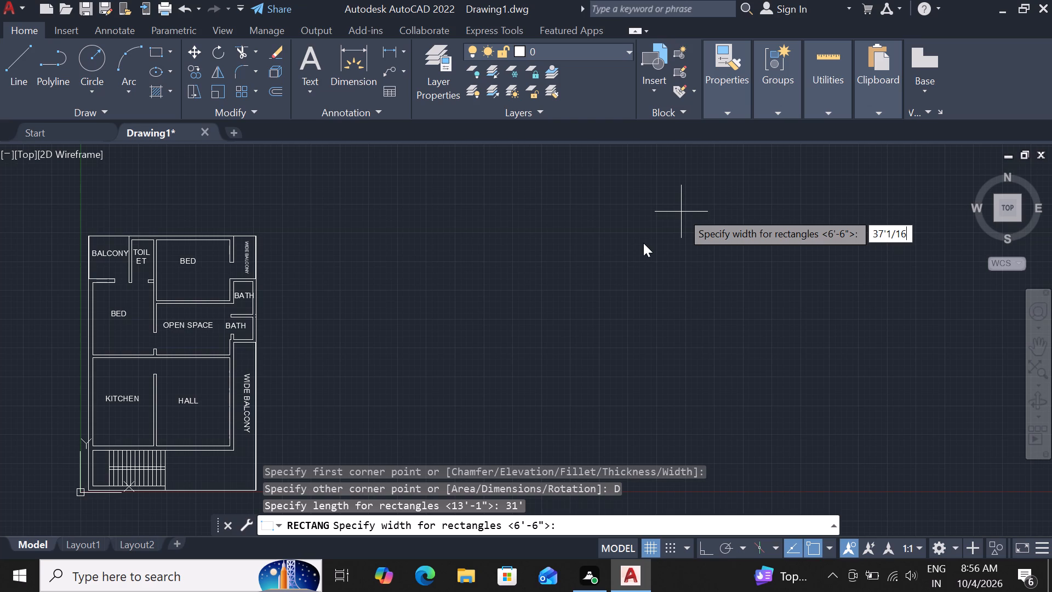
key("shift+quotedbl")
key("Return")
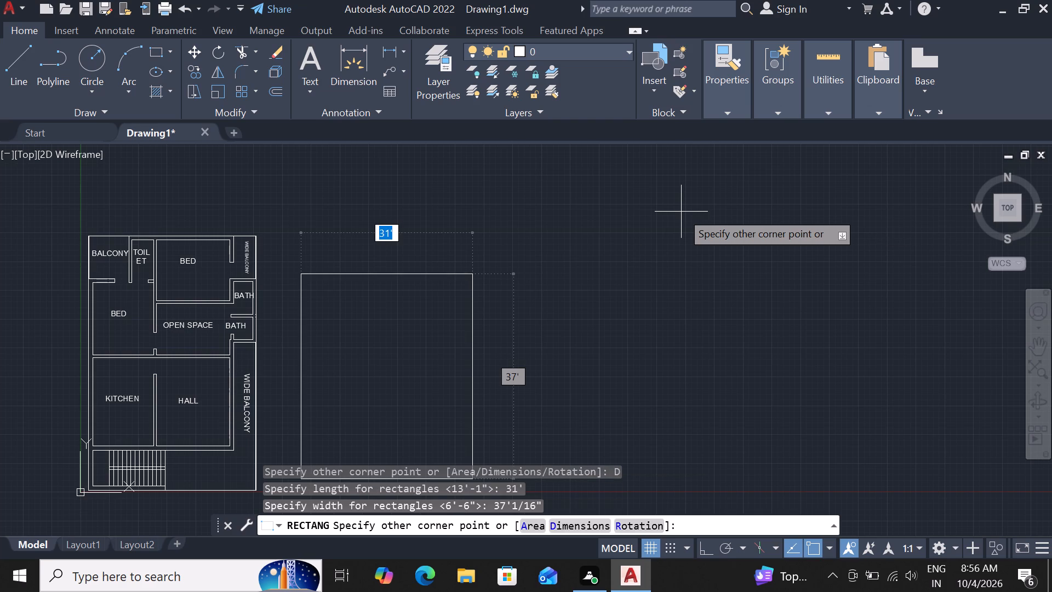
scroll(523, 204, "down", 2)
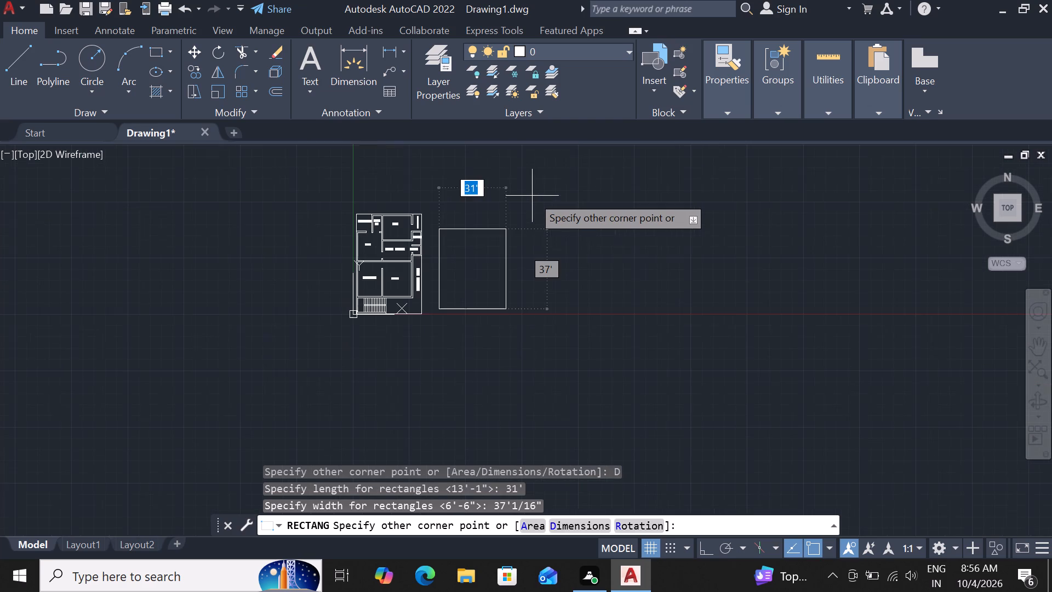
left_click(517, 238)
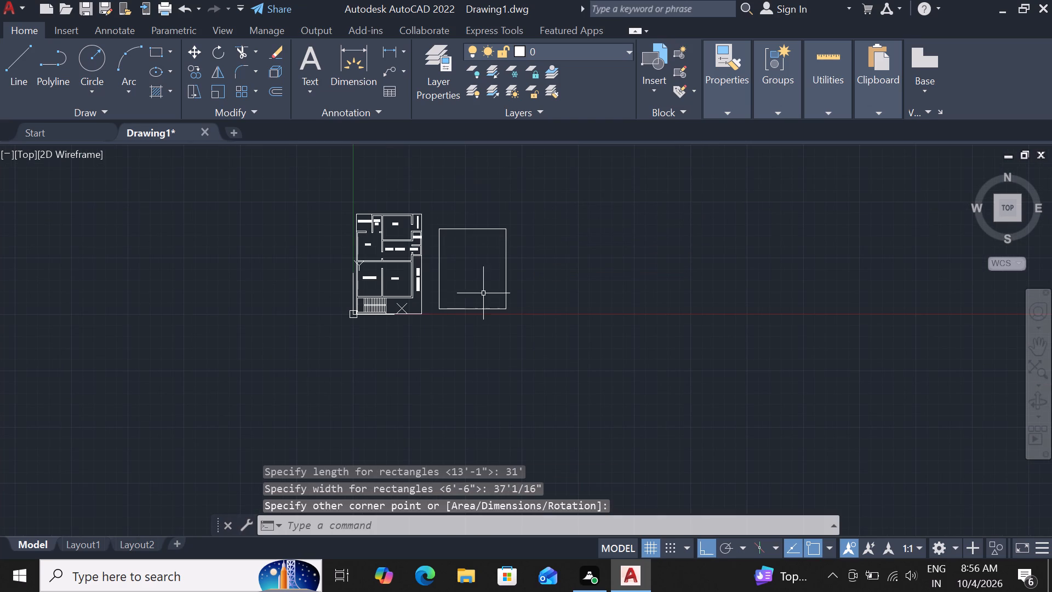
scroll(458, 320, "up", 1)
middle_click_drag(497, 231, 497, 272)
middle_click_drag(502, 270, 545, 344)
scroll(535, 377, "up", 3)
scroll(535, 377, "down", 2)
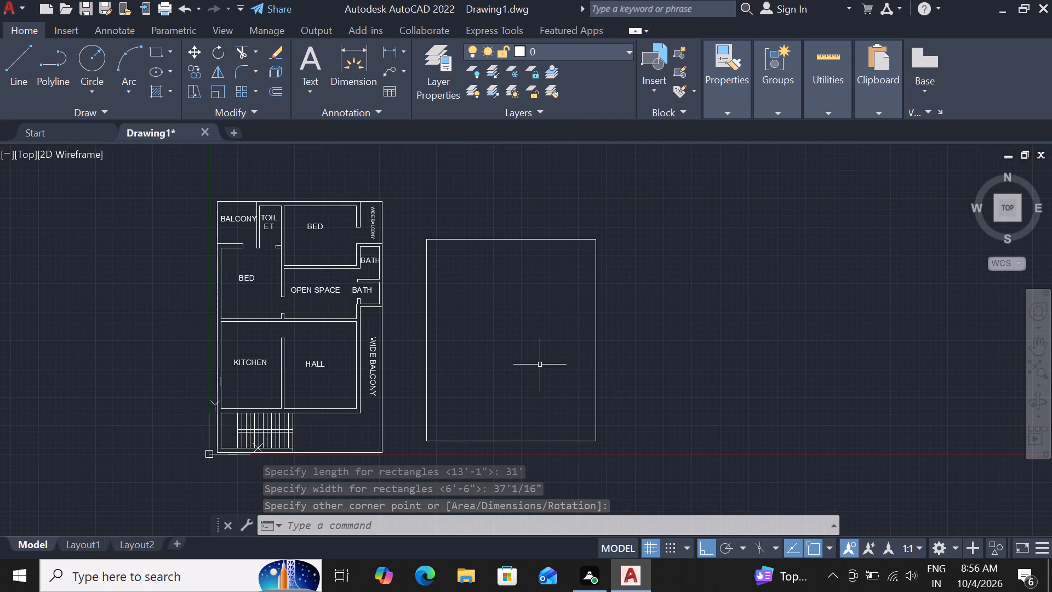
key("Escape")
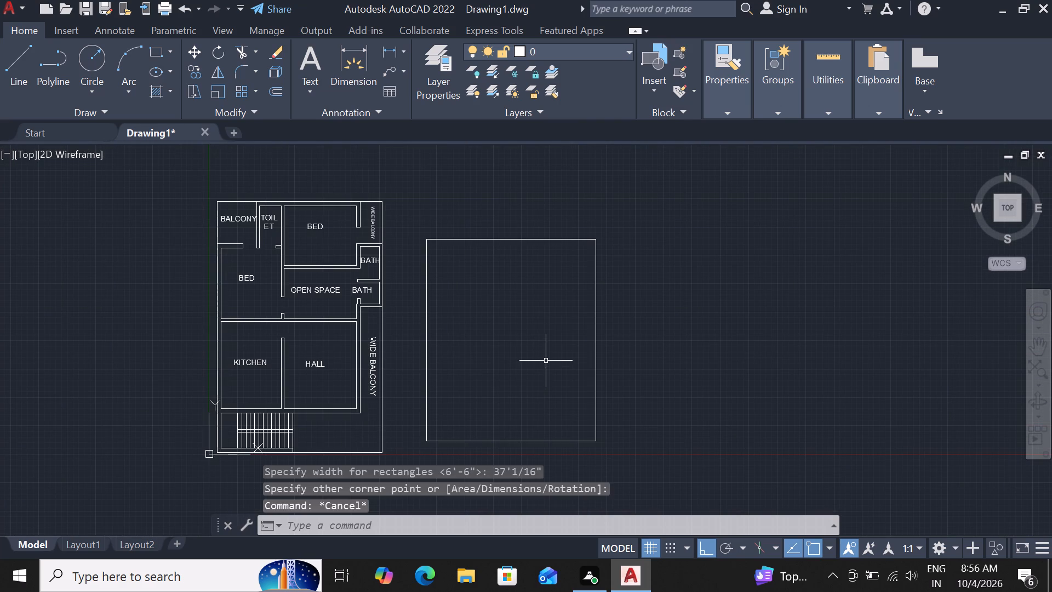
key("Escape")
key("Escape")
key("Escape")
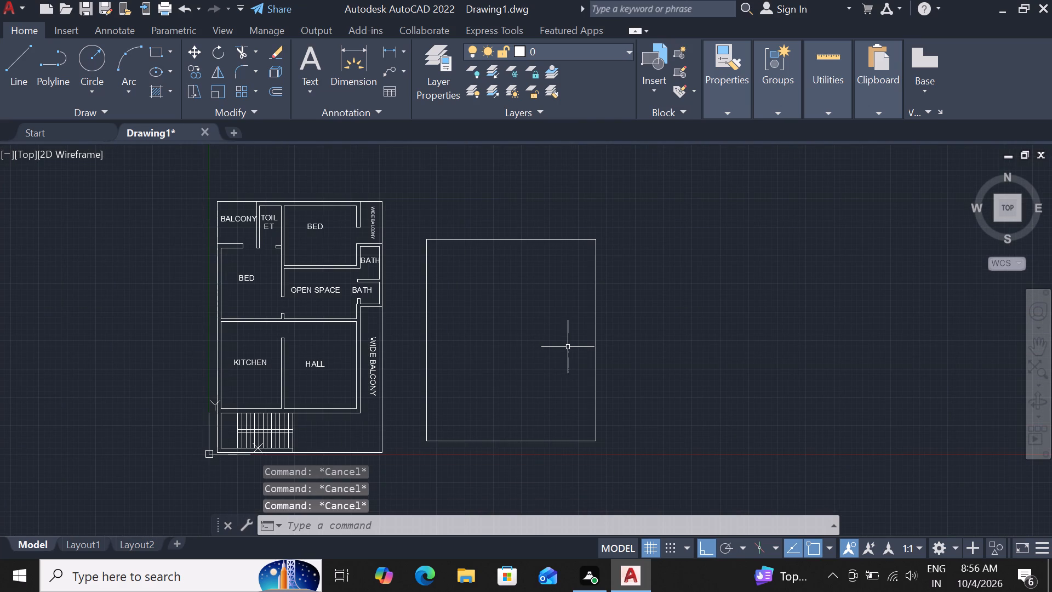
Offset the new rectangle 9" inward to form the outer wall thickness.
left_click(598, 339)
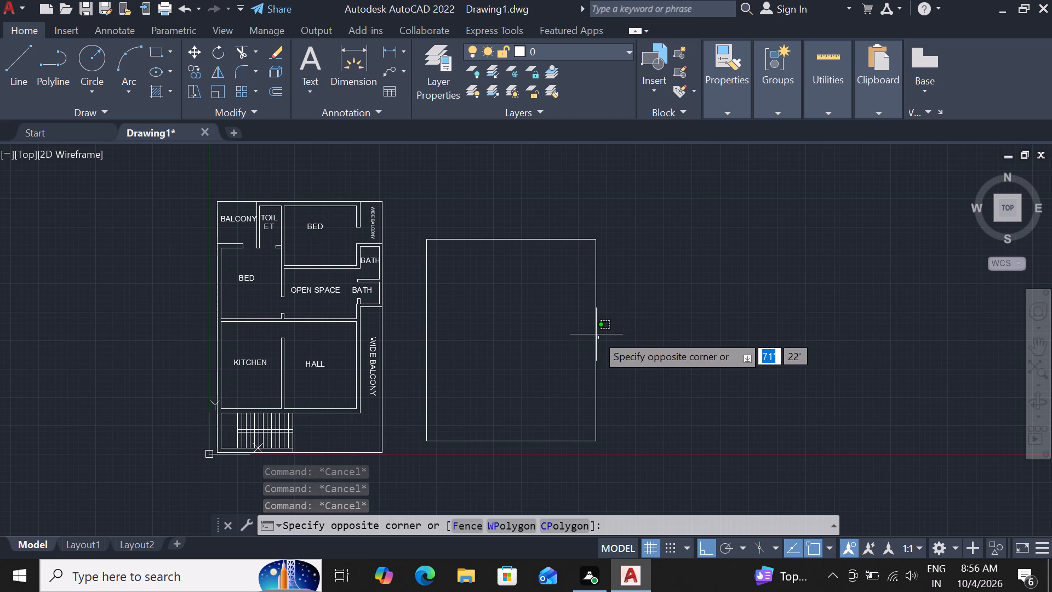
key("Escape")
left_click(594, 335)
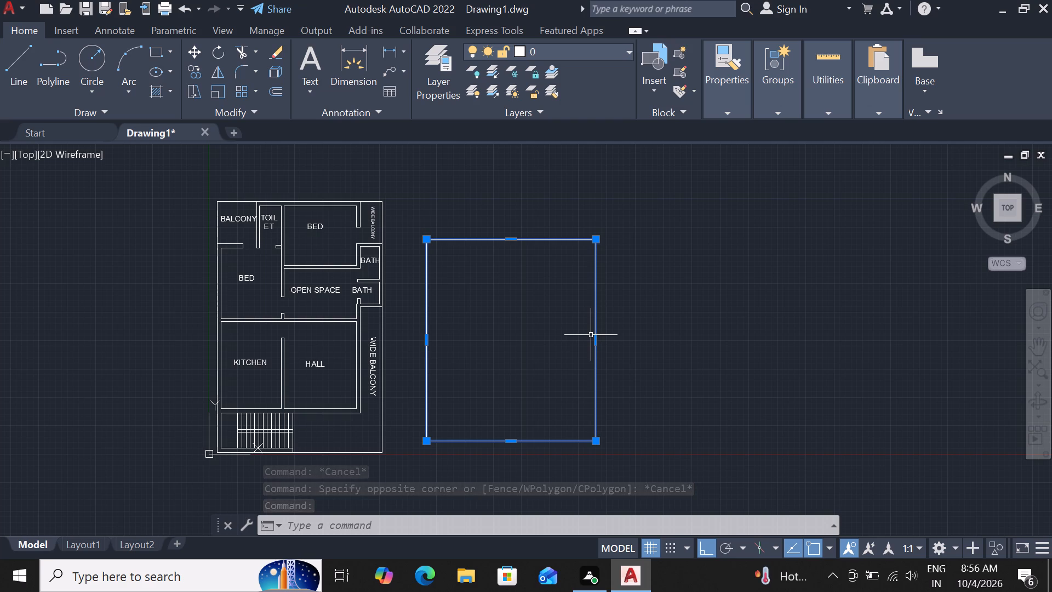
type("OF")
key("space")
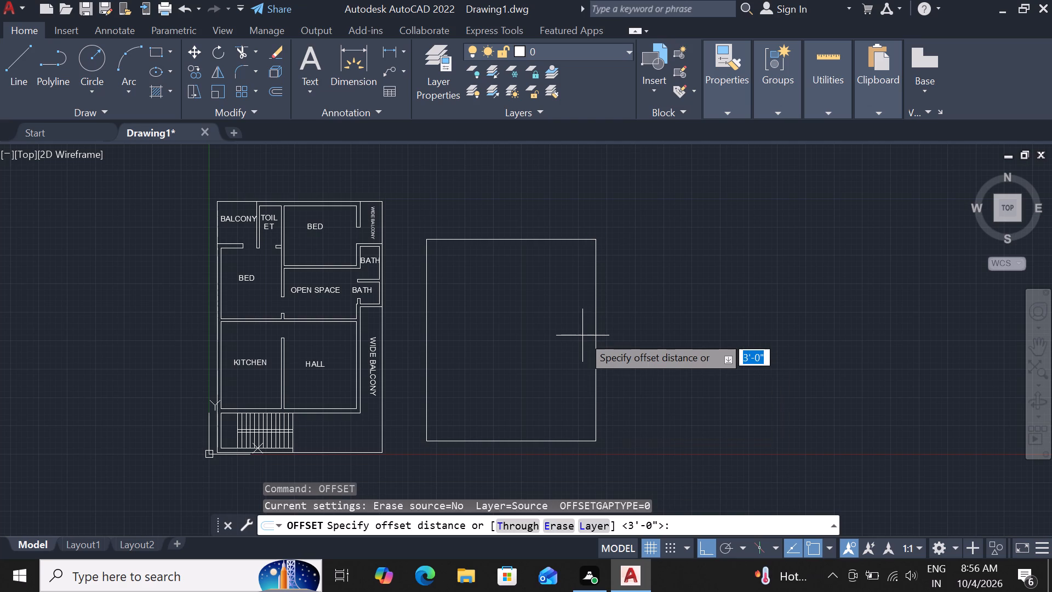
type("9\"")
key("Return")
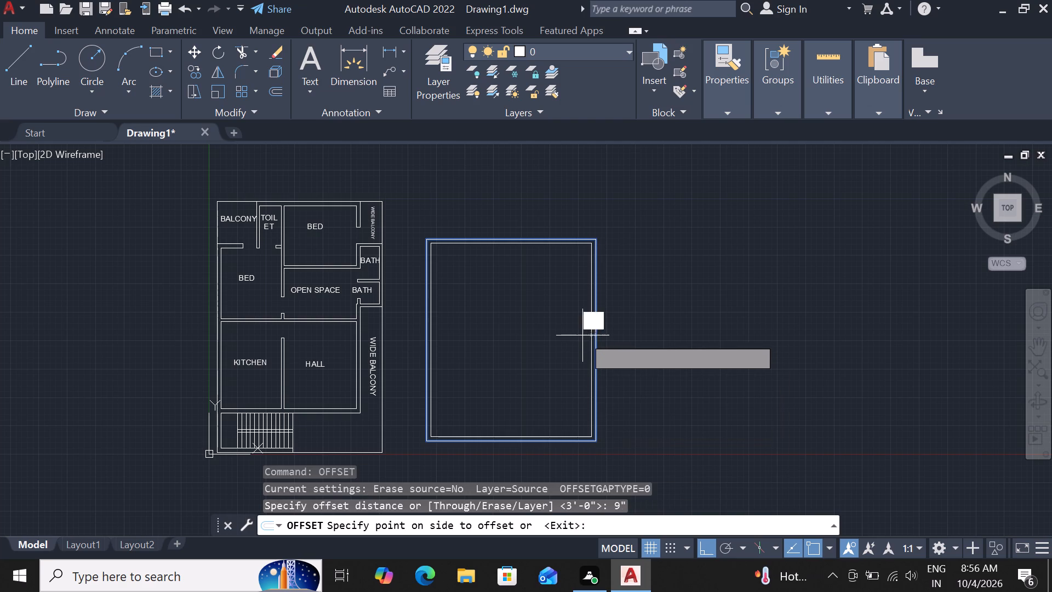
left_click(575, 346)
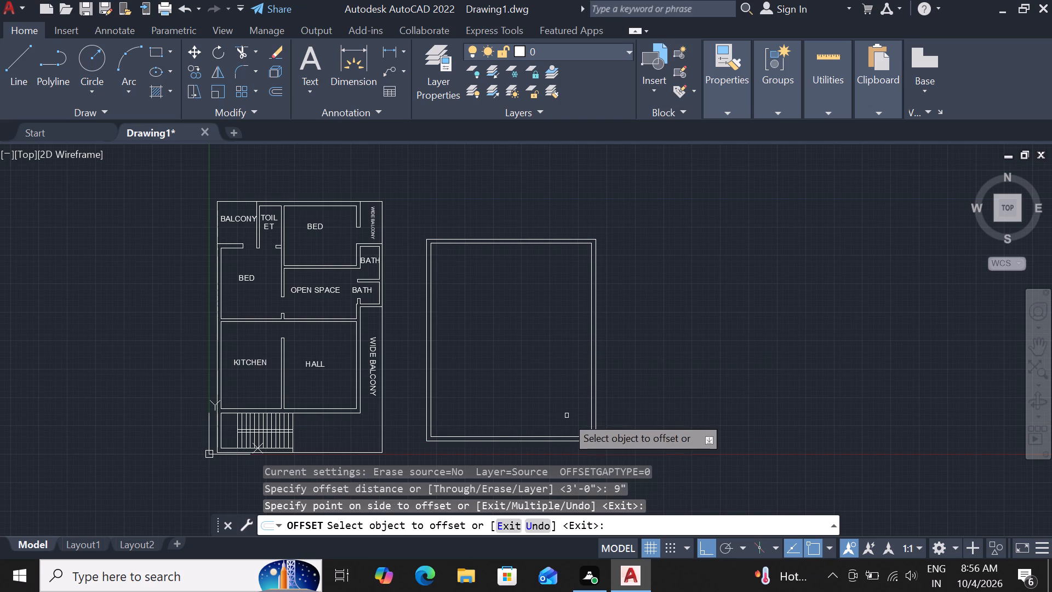
scroll(540, 428, "up", 1)
scroll(541, 425, "down", 1)
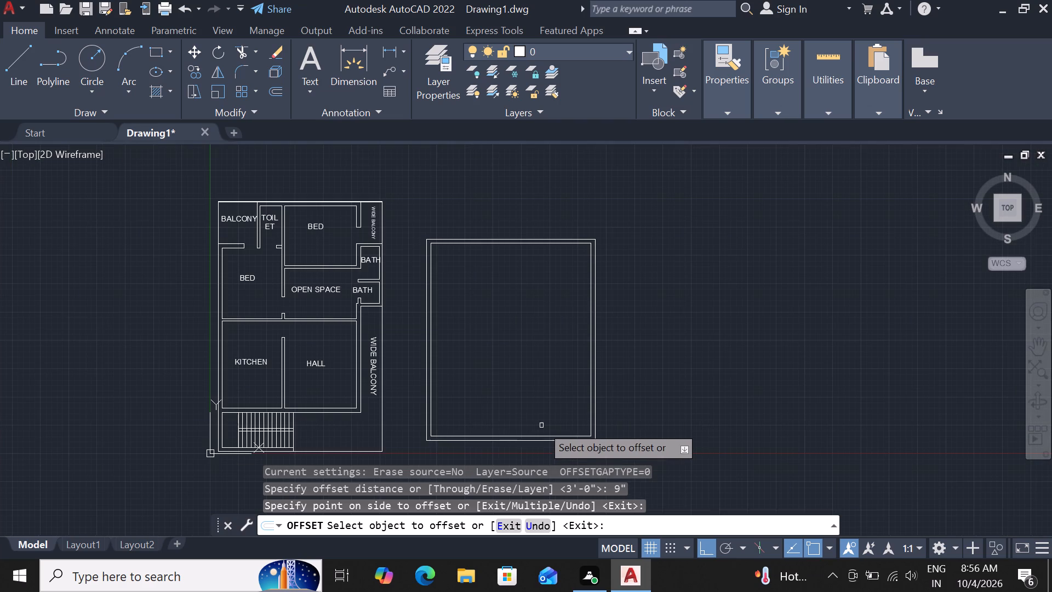
key("Escape")
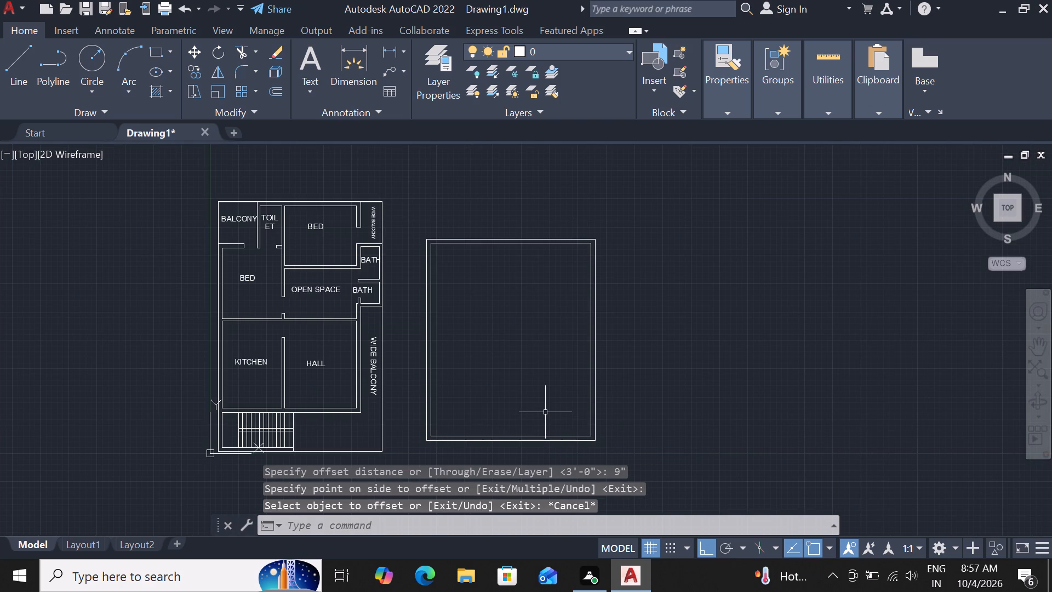
Explode the inner rectangle of the new outline into separate lines.
scroll(517, 348, "up", 1)
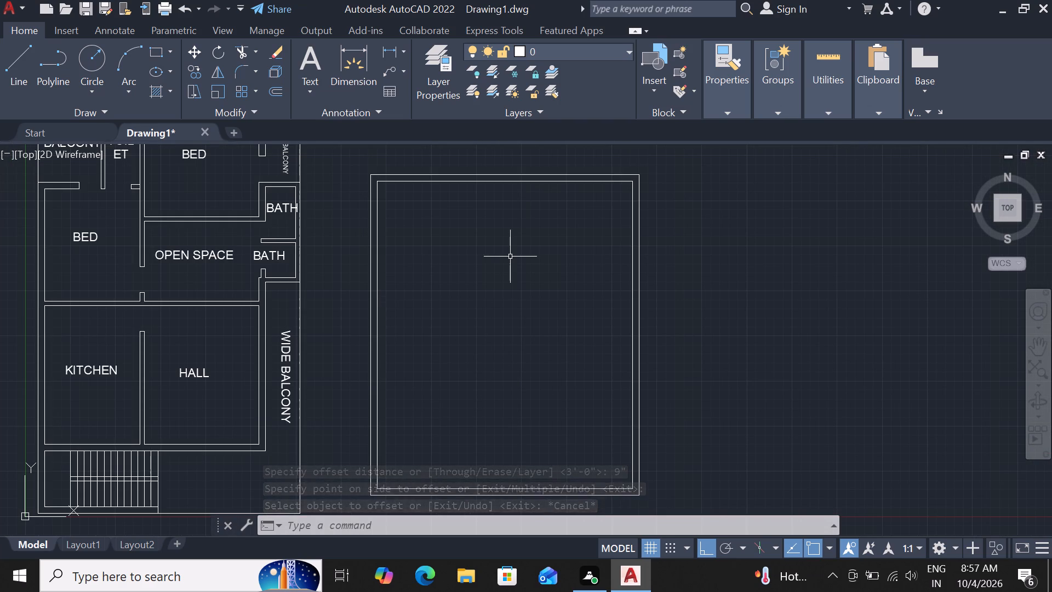
left_click(529, 181)
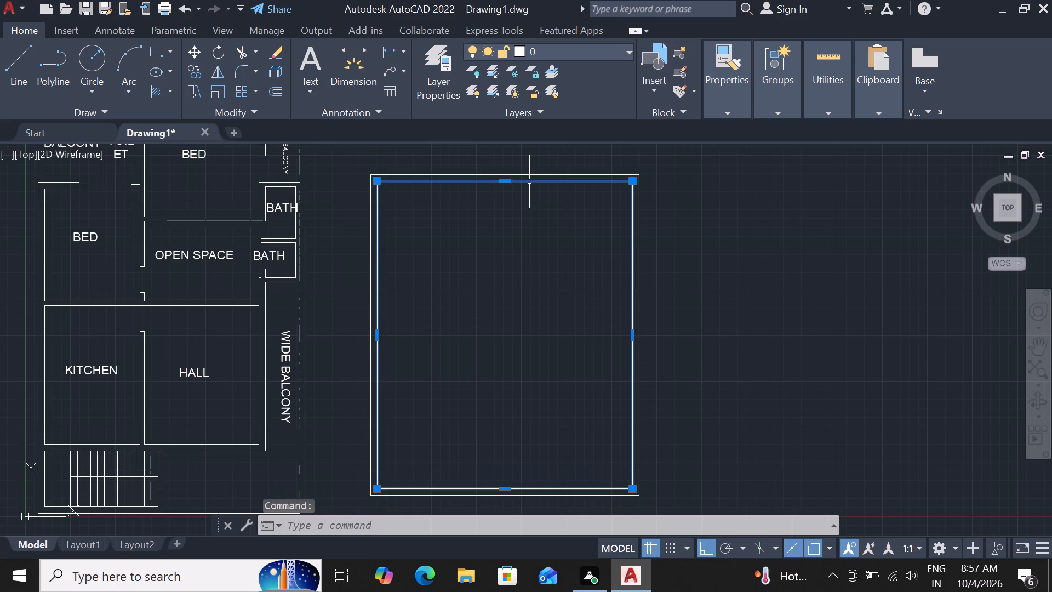
type("X")
key("space")
key("space")
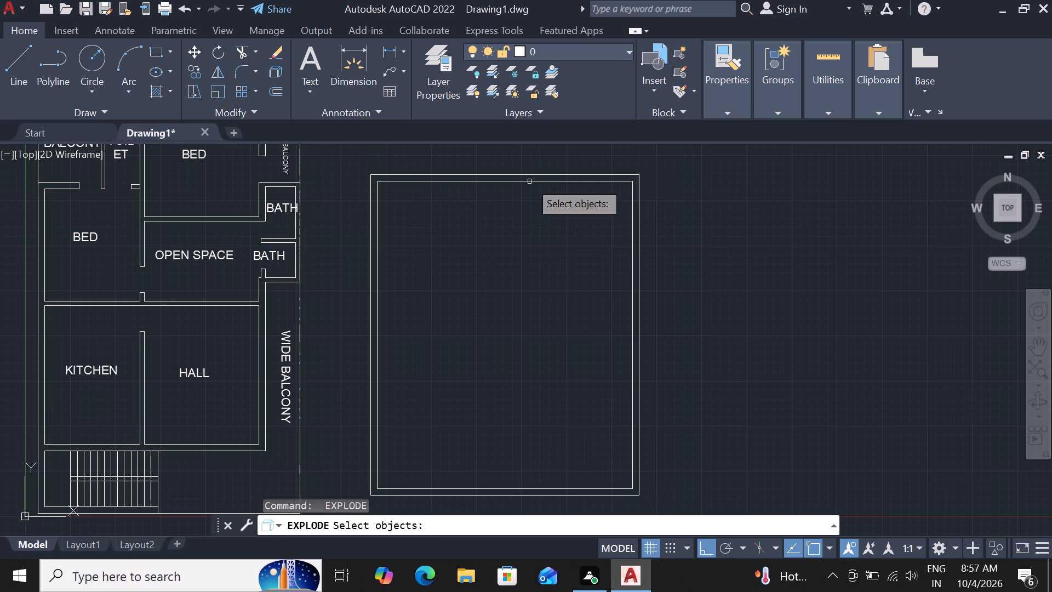
key("Escape")
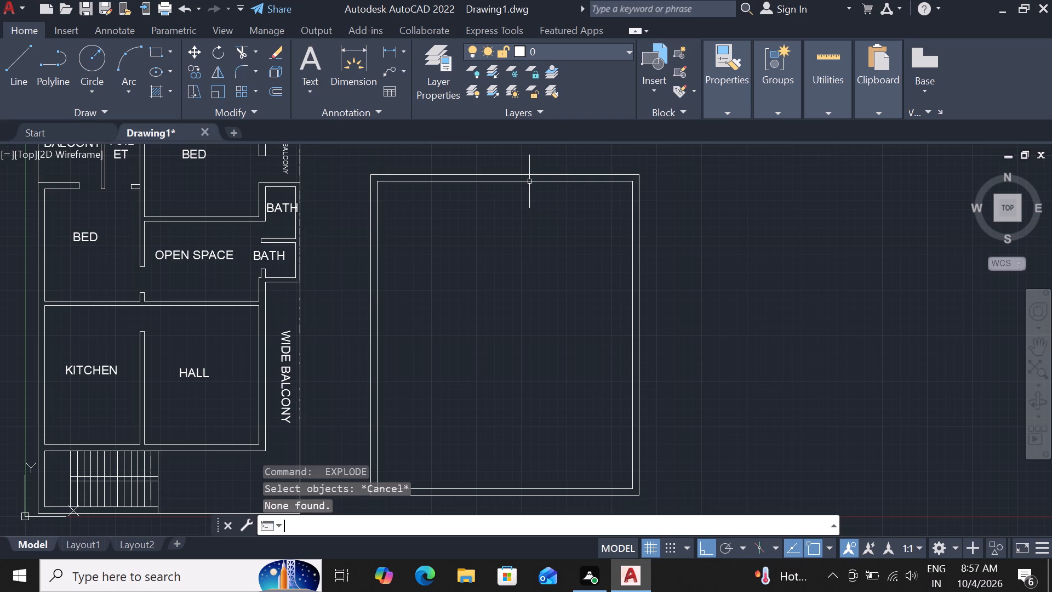
Offset the inner rectangle's north line 12' southward into the new plan.
left_click(529, 181)
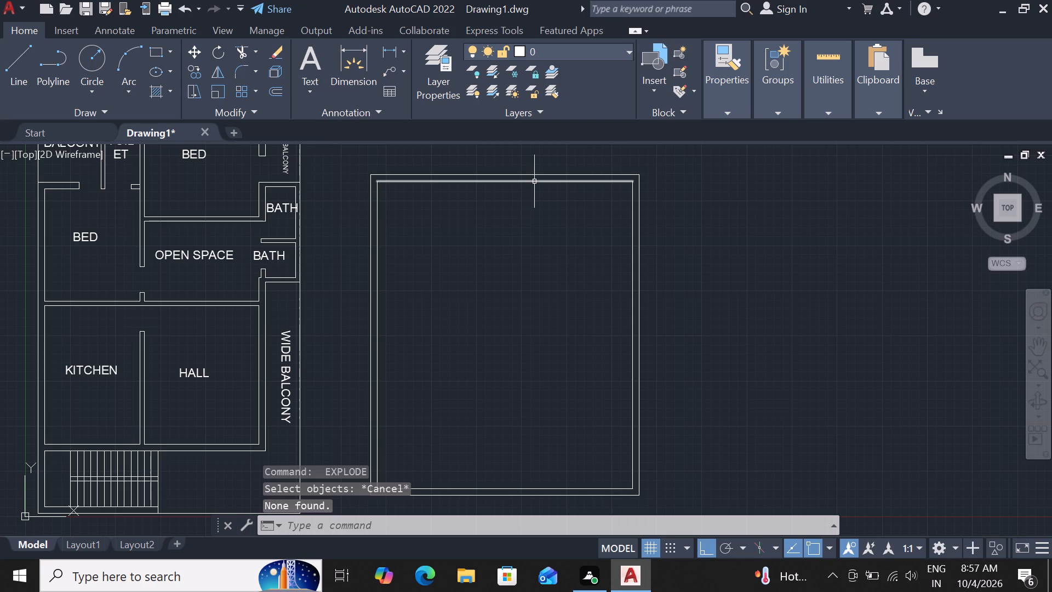
left_click(534, 181)
type("of")
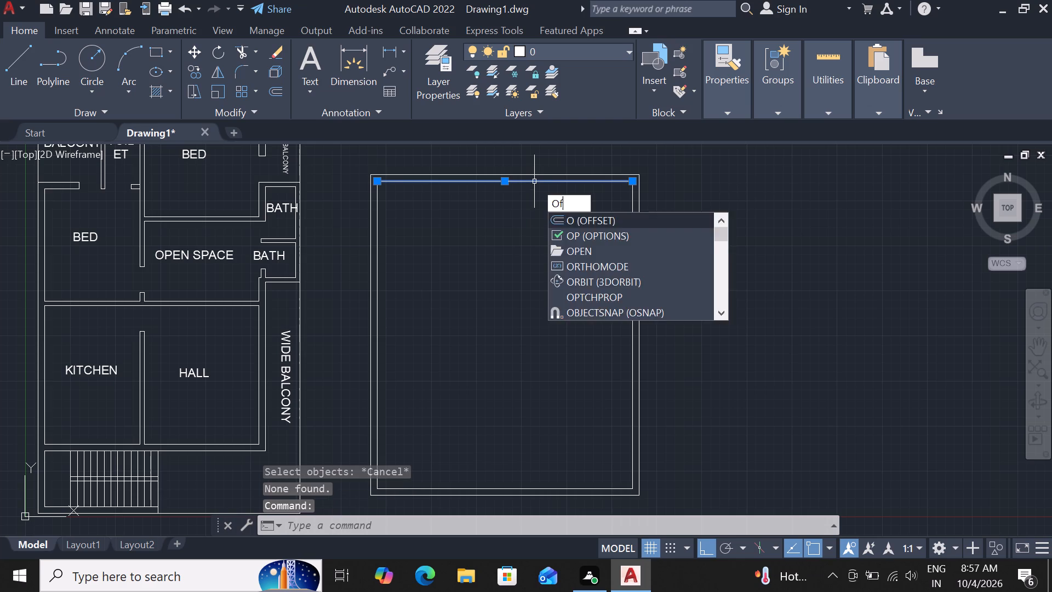
key("space")
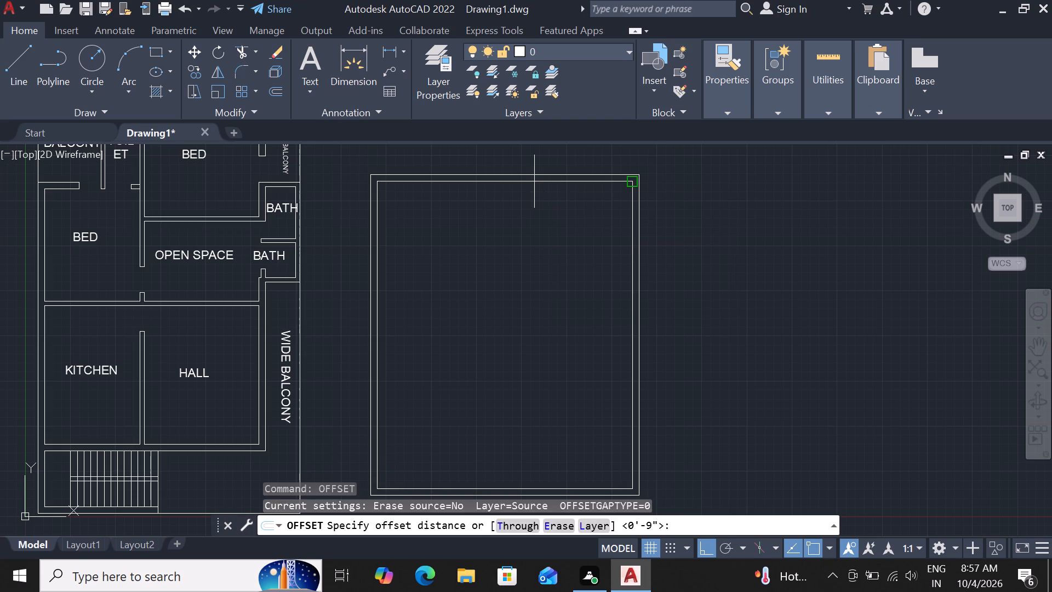
type("12'")
key("Return")
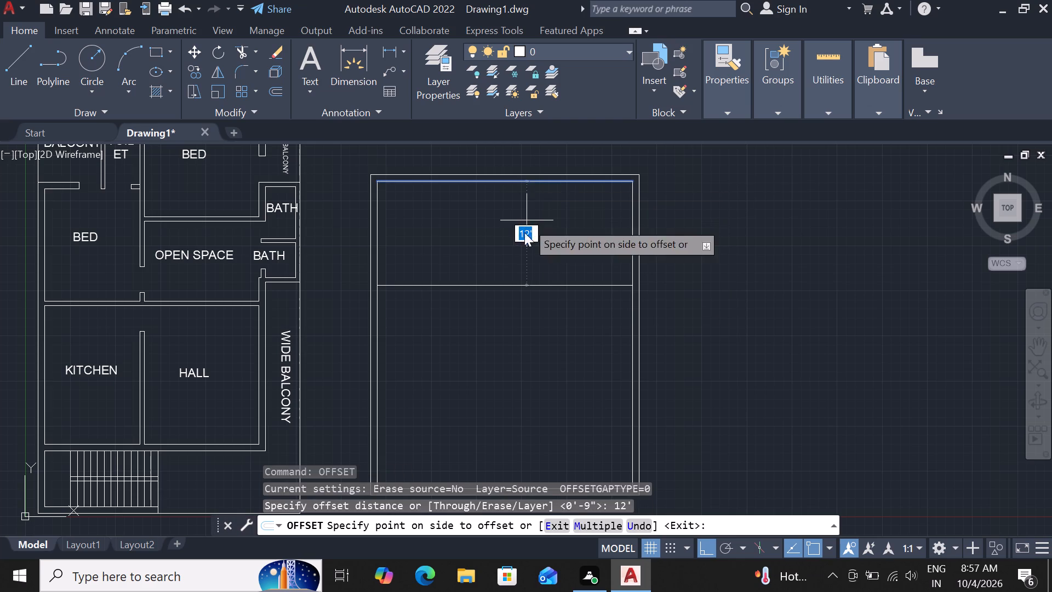
left_click(524, 233)
key("Escape")
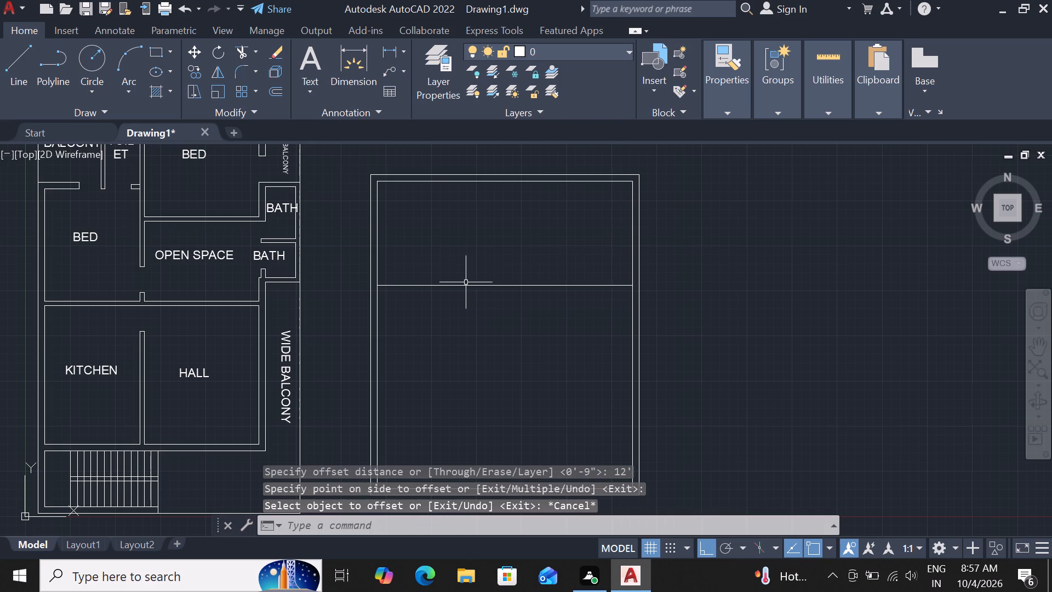
Offset the horizontal room-division line 6" southward to give the partition wall its thickness.
left_click(484, 287)
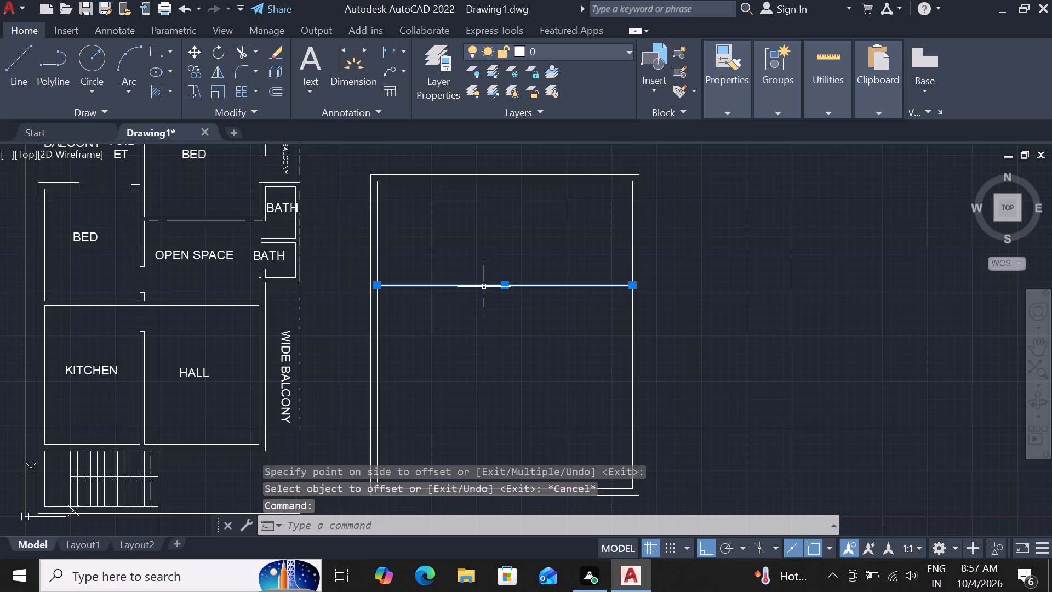
key("o")
type("f 6")
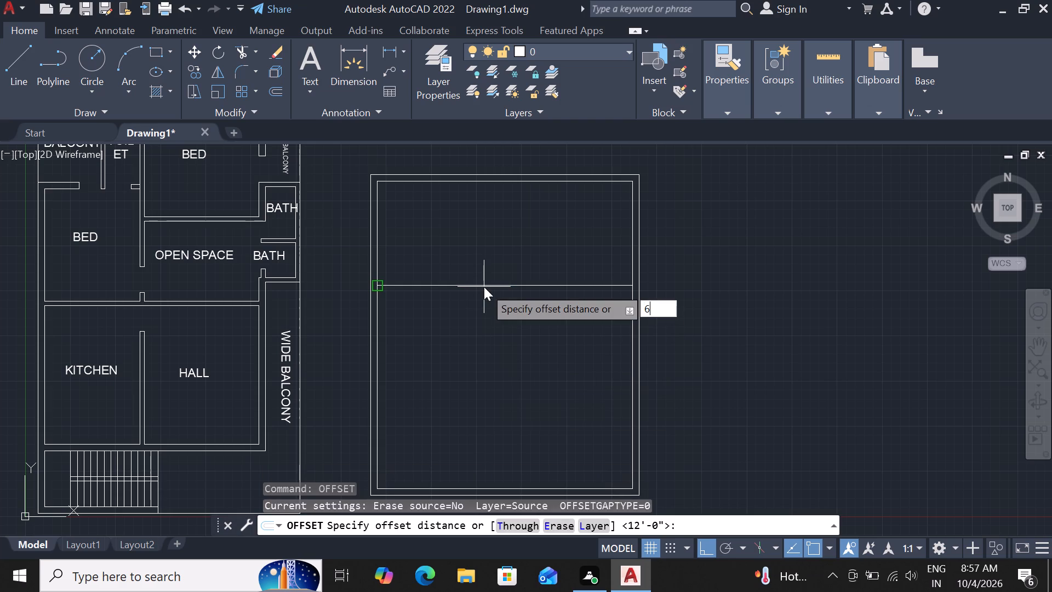
key("shift+quotedbl")
key("Return")
left_click(489, 299)
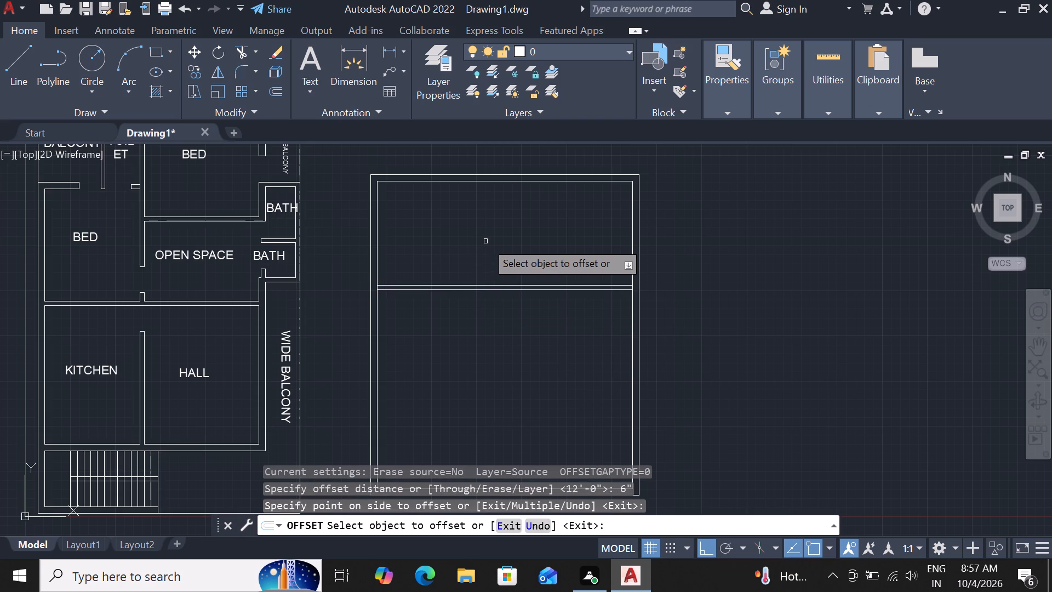
key("Escape")
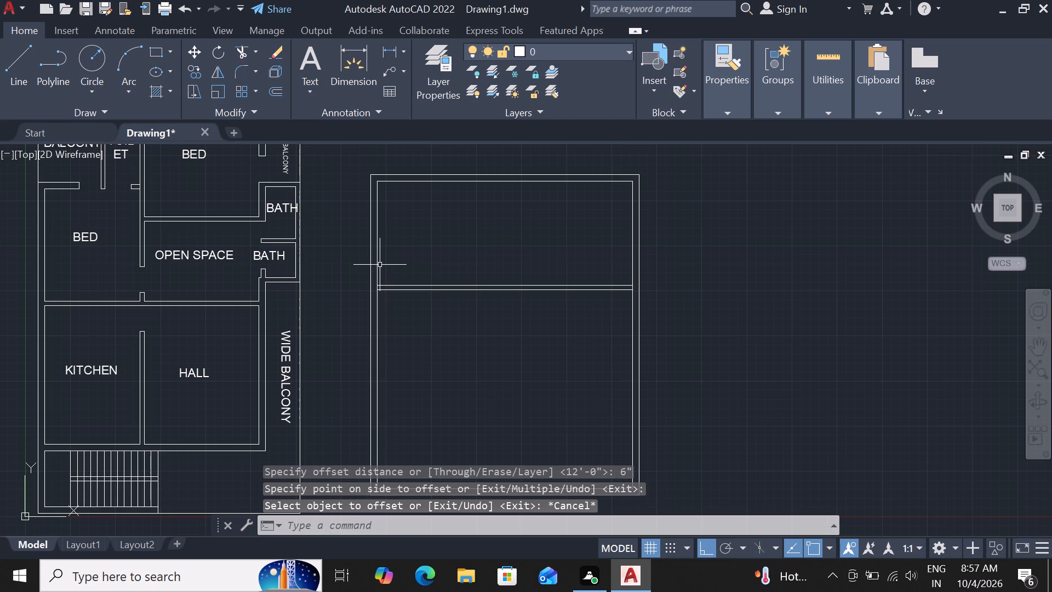
Offset the inner west wall line of the new plan 14' eastward.
left_click(379, 265)
type("of")
key("space")
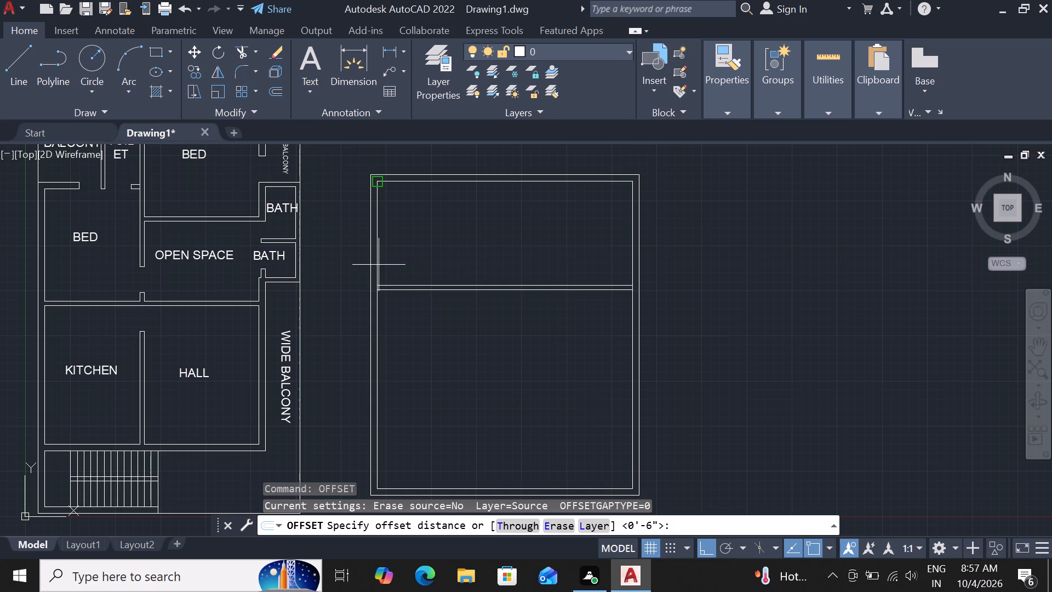
type("14'")
key("Return")
left_click(478, 259)
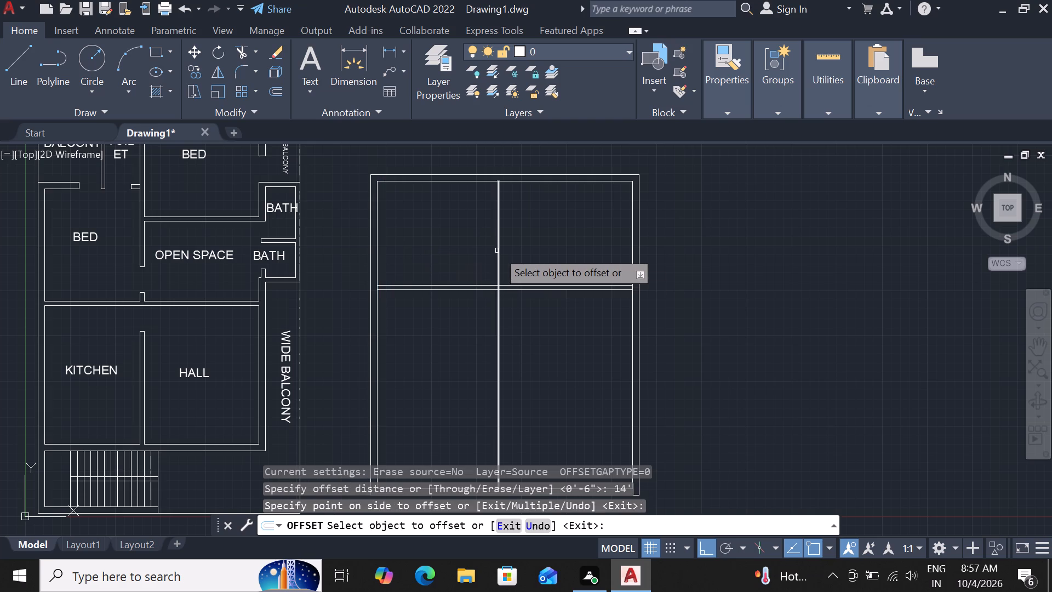
key("Escape")
Offset the new vertical division line 6" eastward to form the second partition wall.
left_click(499, 251)
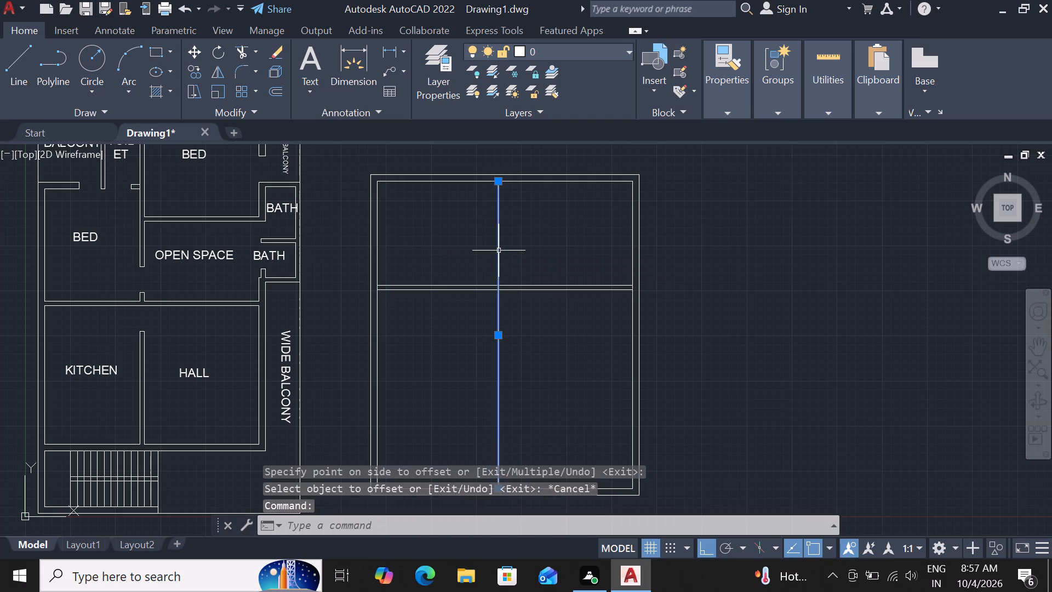
type("of 6")
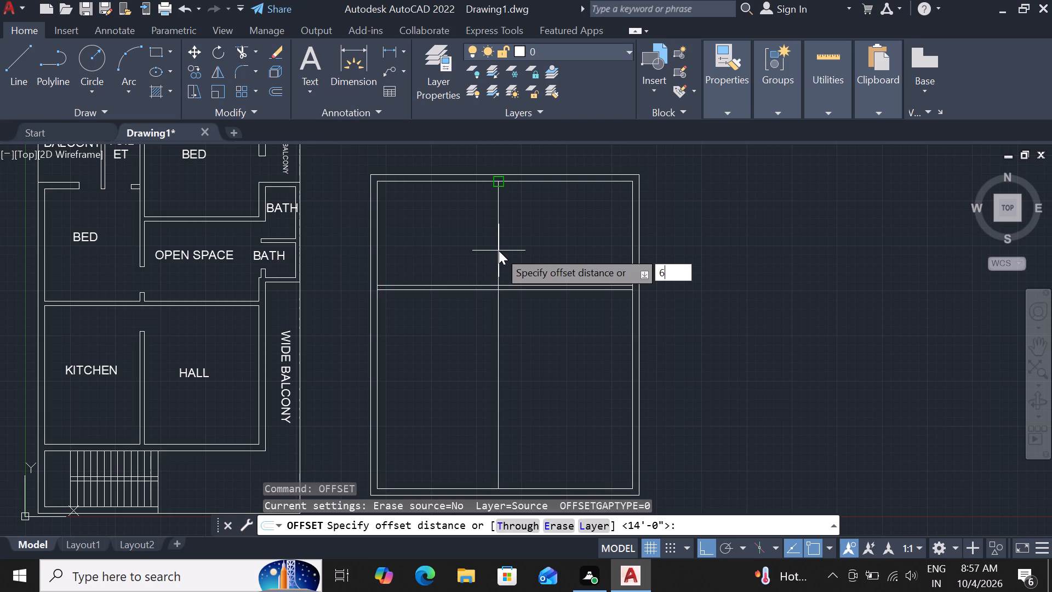
key("shift+quotedbl")
key("Return")
left_click(506, 250)
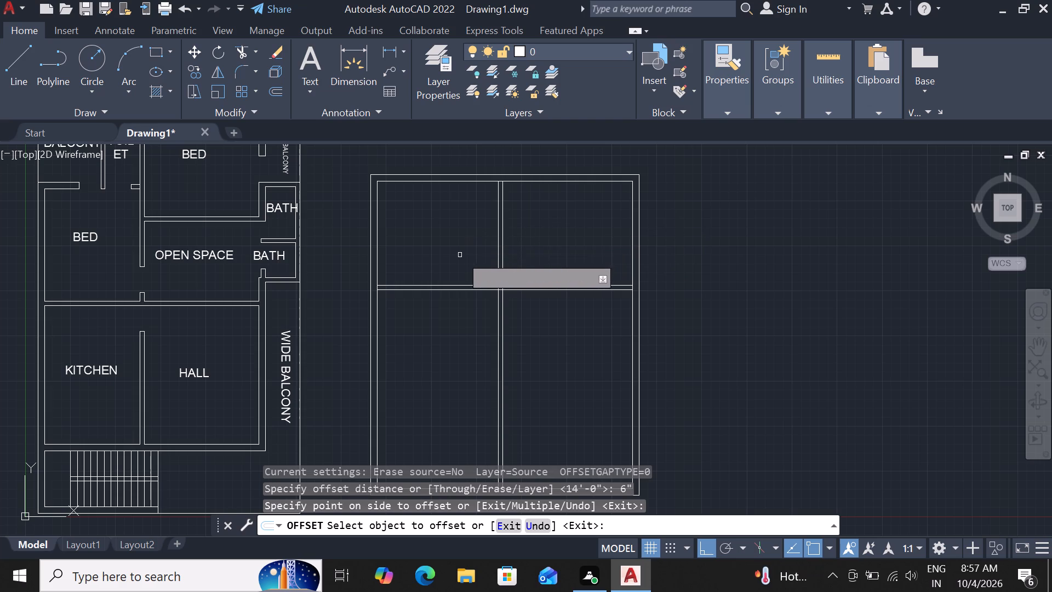
key("Escape")
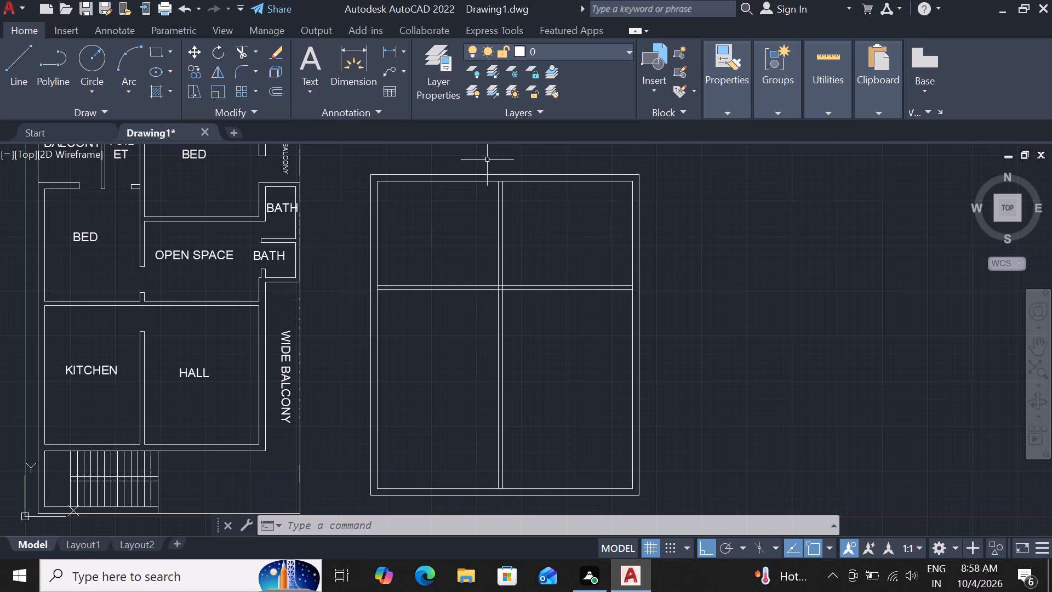
Trim the inner north wall line between the two vertical partition lines to open the wall junction.
scroll(487, 160, "up", 1)
type("tr")
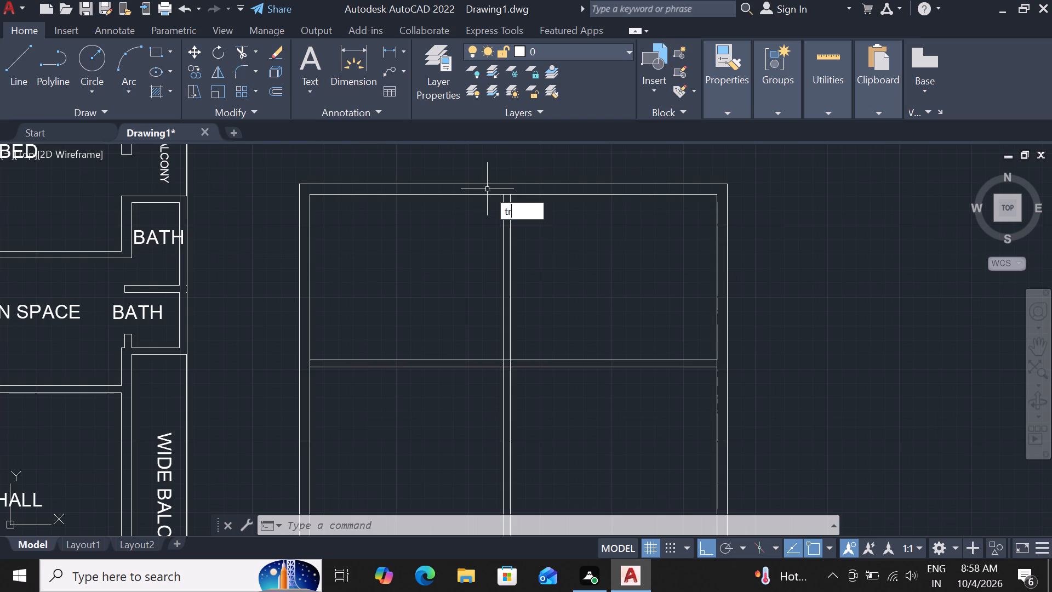
key("space")
key("space")
scroll(510, 196, "up", 2)
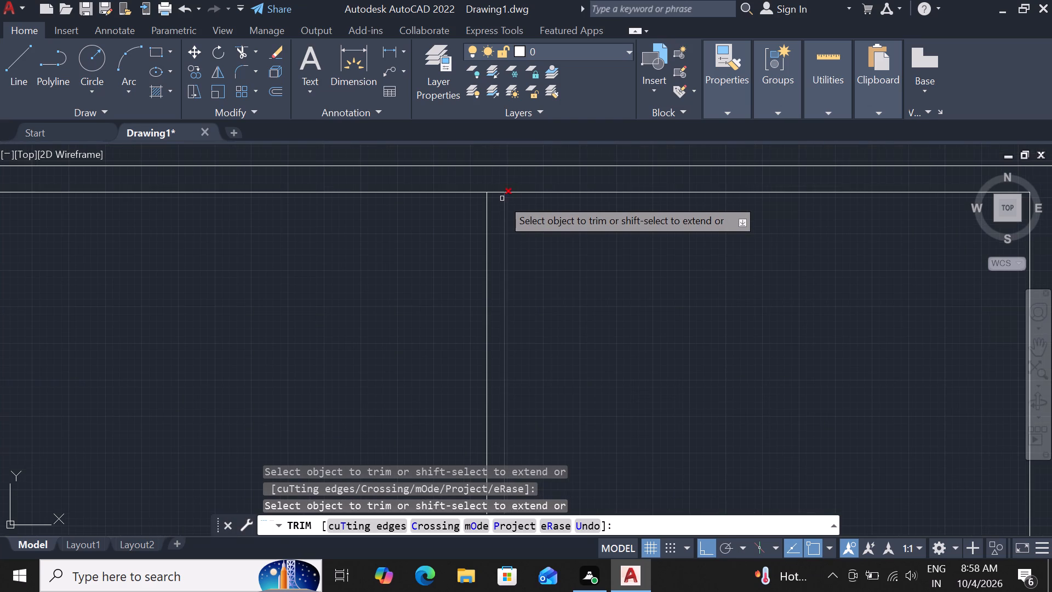
left_click(498, 193)
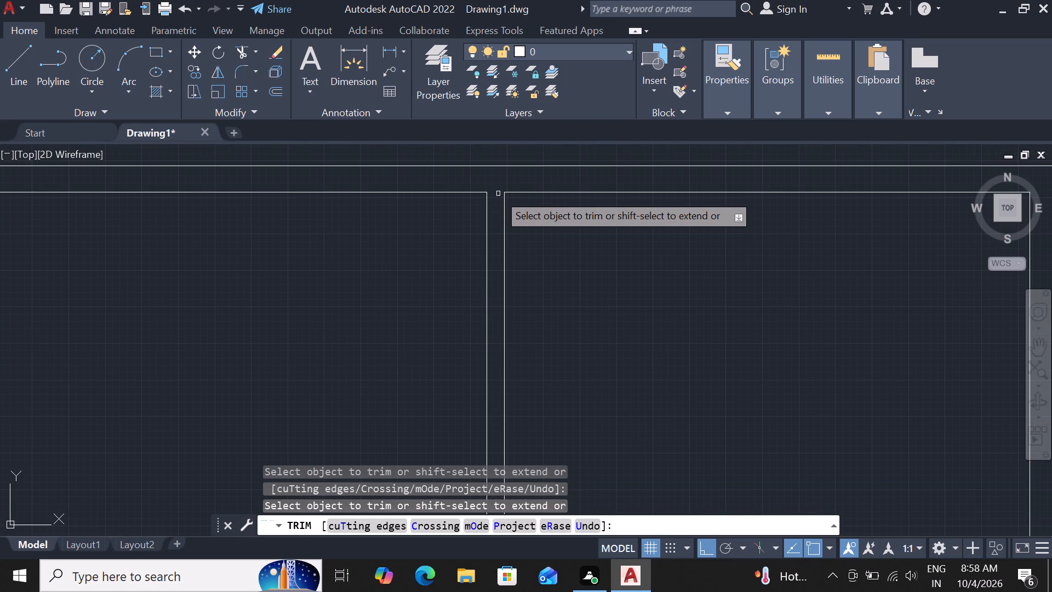
key("Escape")
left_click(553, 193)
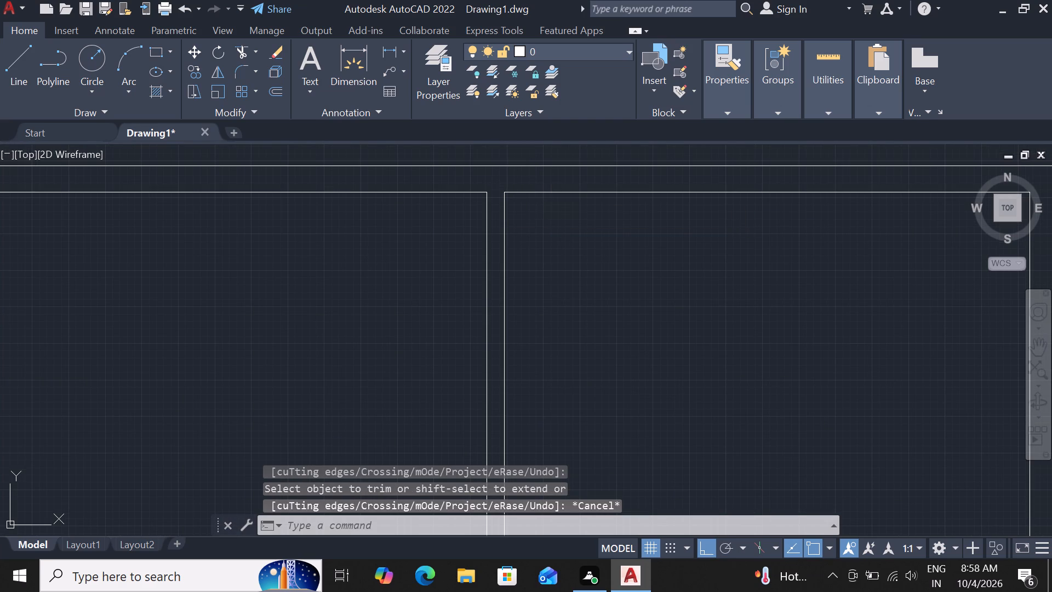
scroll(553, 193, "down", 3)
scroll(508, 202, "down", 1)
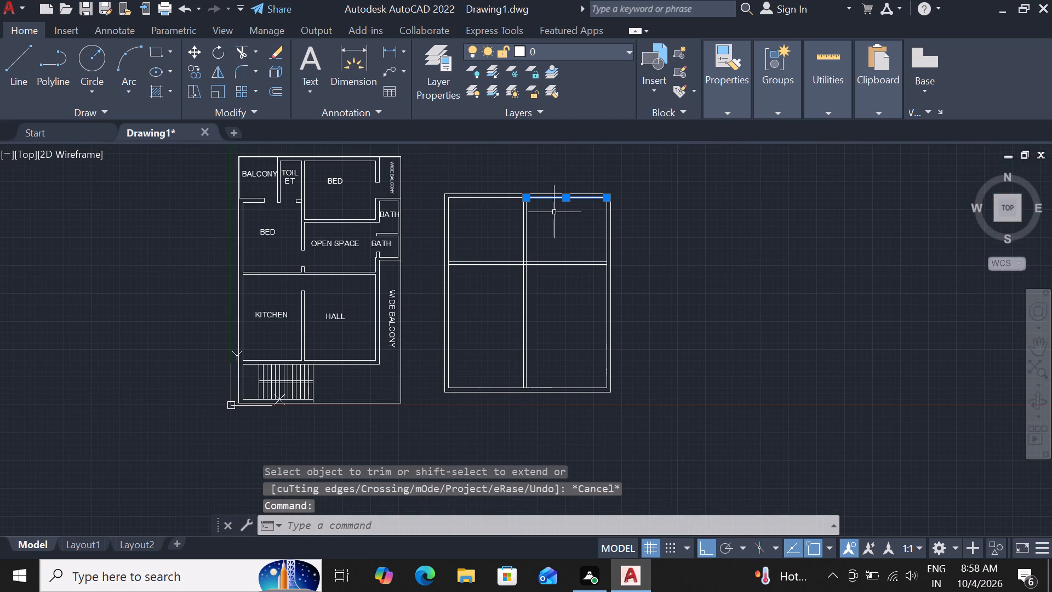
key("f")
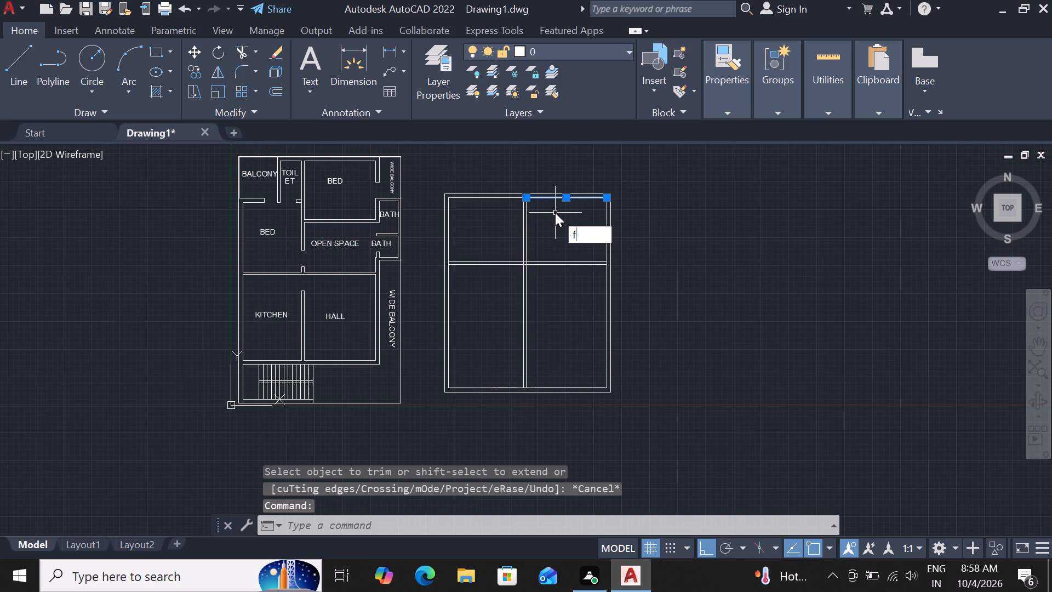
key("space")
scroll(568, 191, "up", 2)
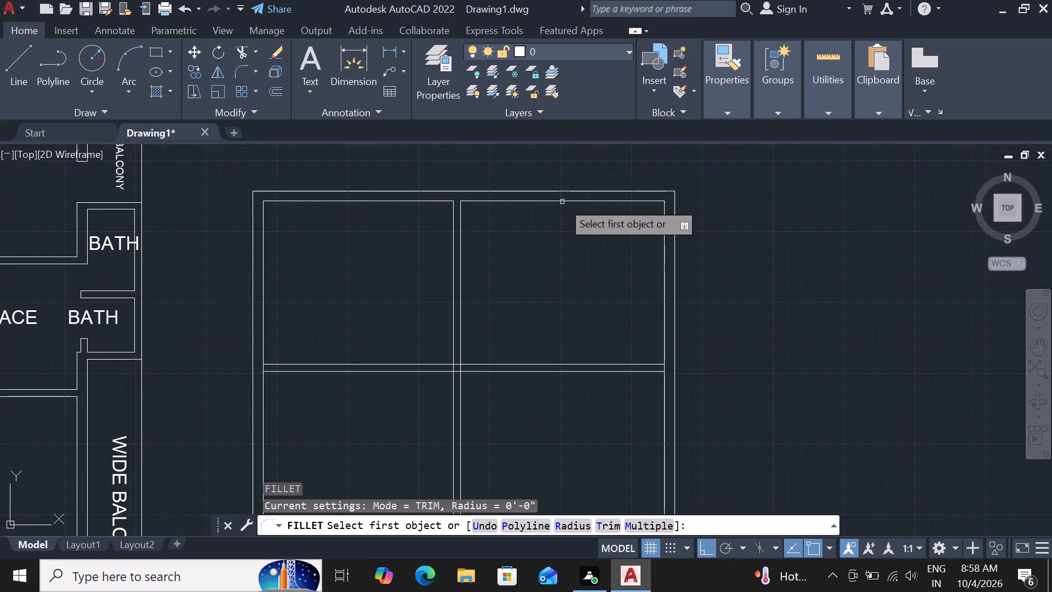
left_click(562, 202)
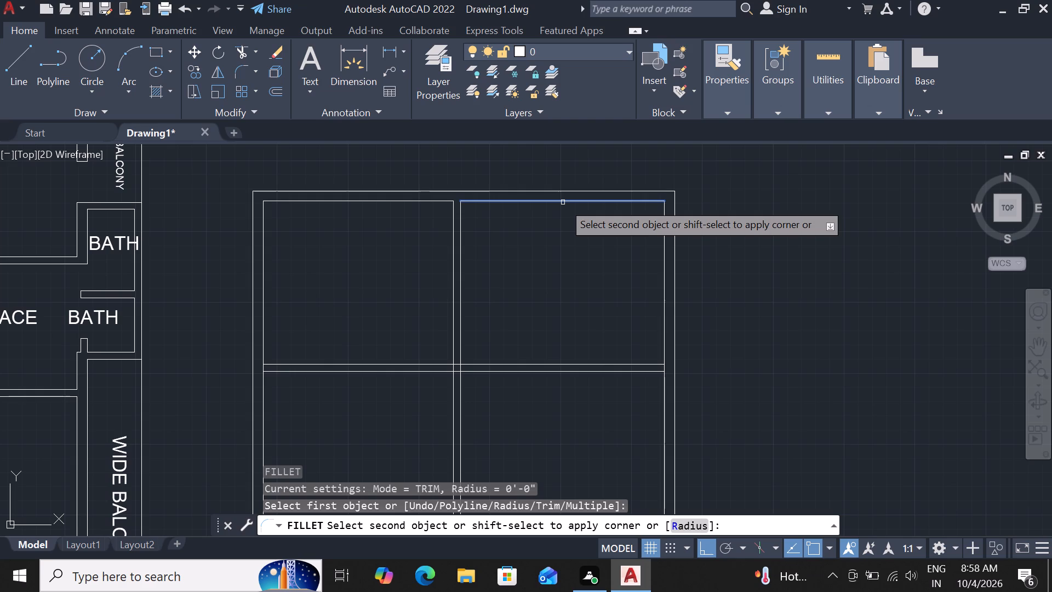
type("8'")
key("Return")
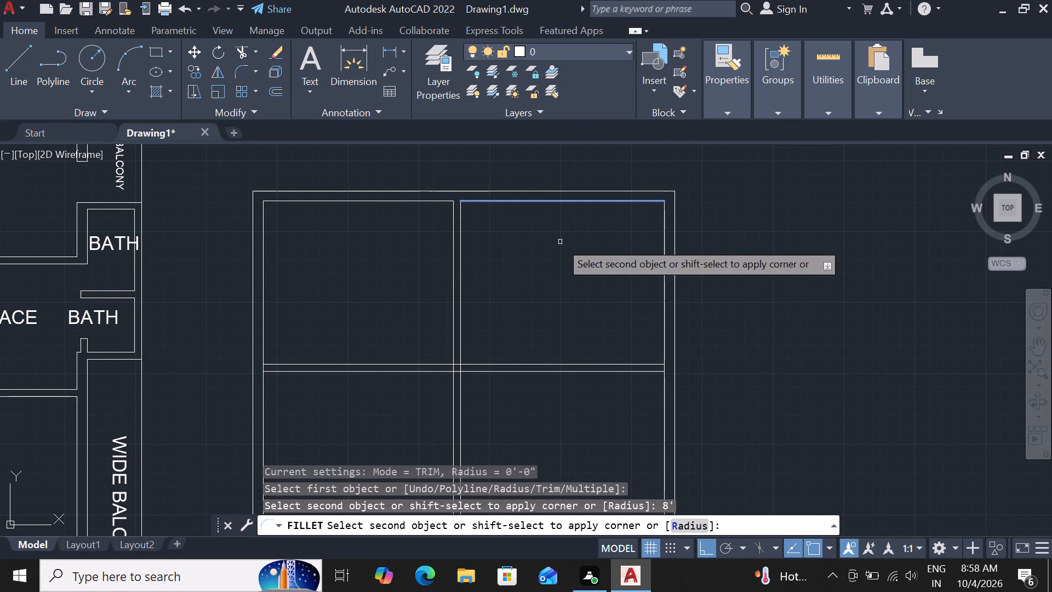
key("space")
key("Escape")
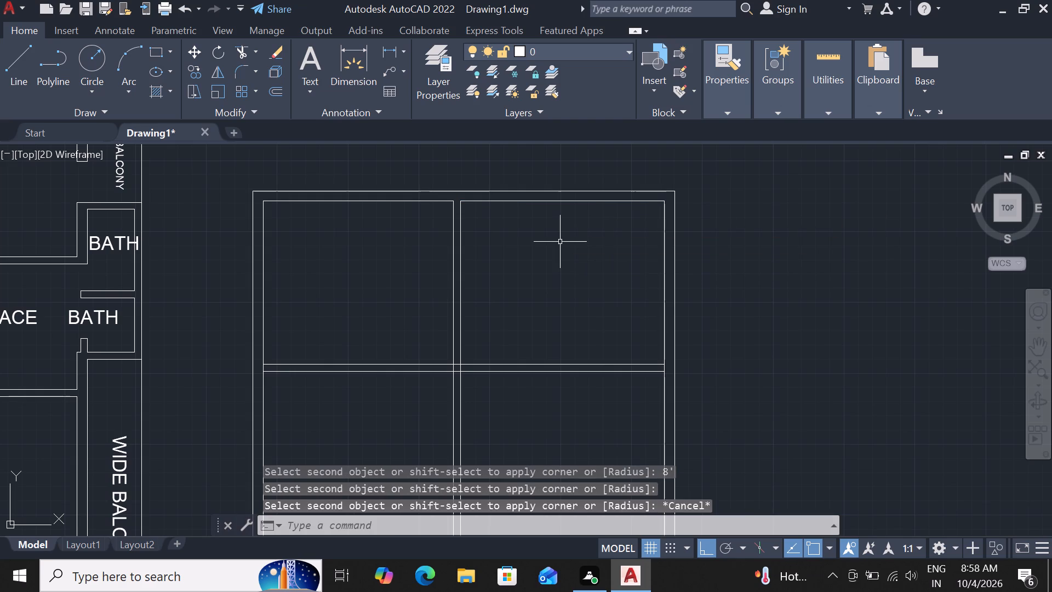
Offset the inner north wall line of the northeast room 8' southward.
left_click(582, 202)
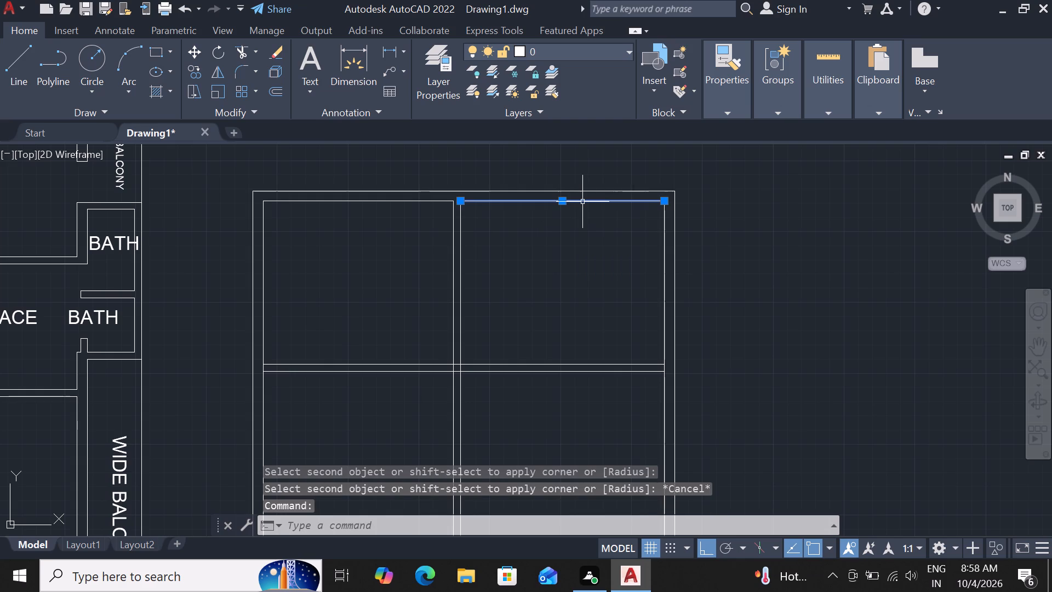
type("od")
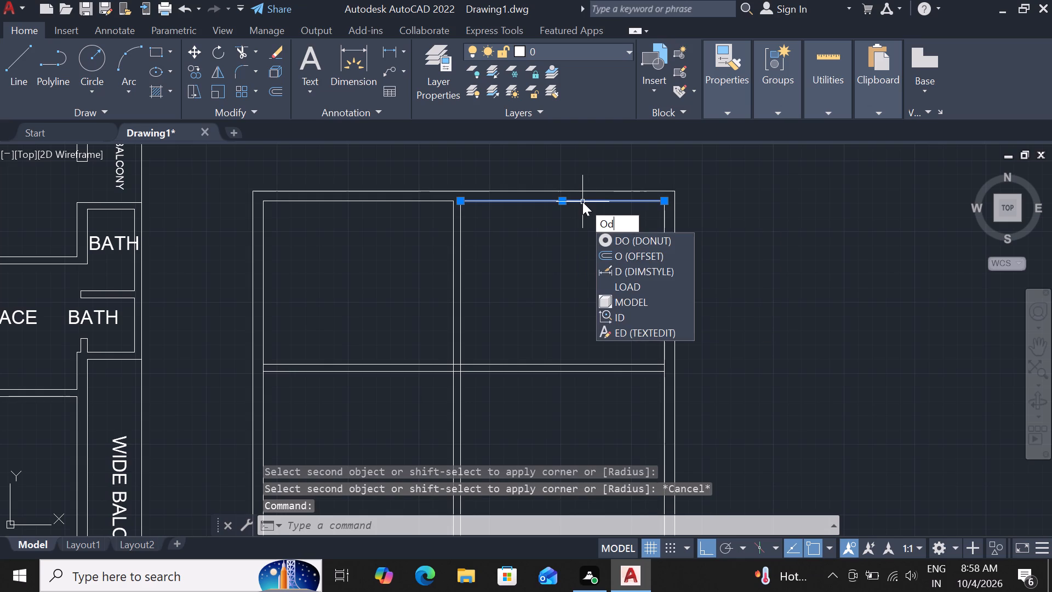
key("BackSpace")
key("f")
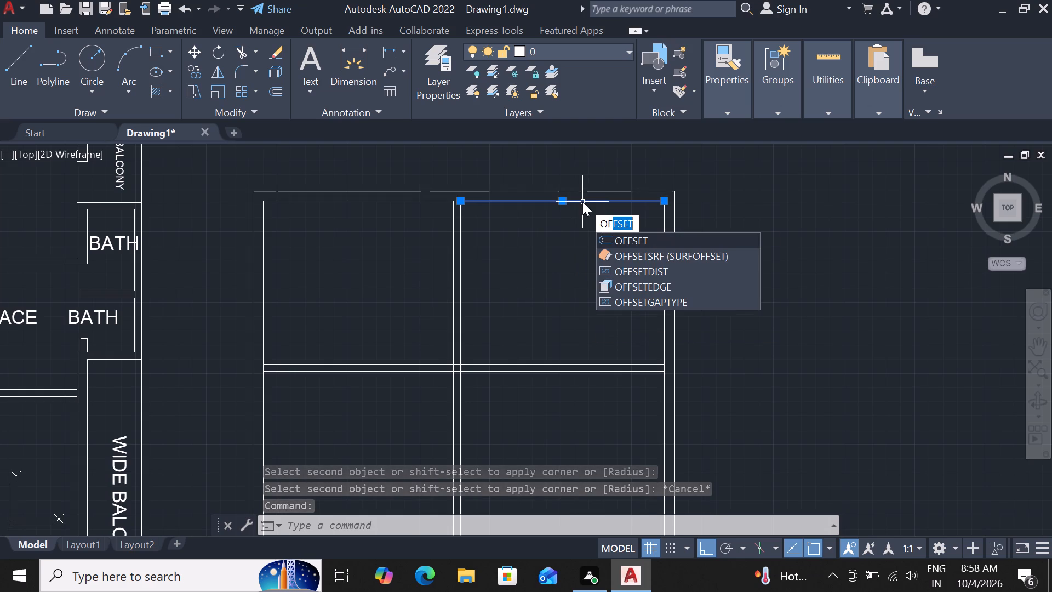
key("space")
type("8")
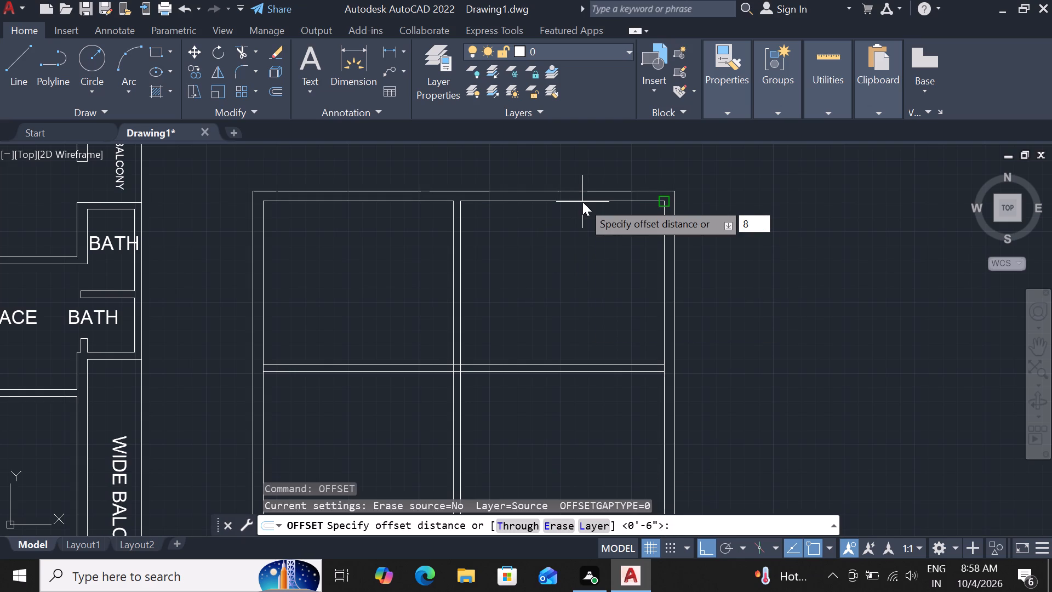
key("apostrophe")
key("Return")
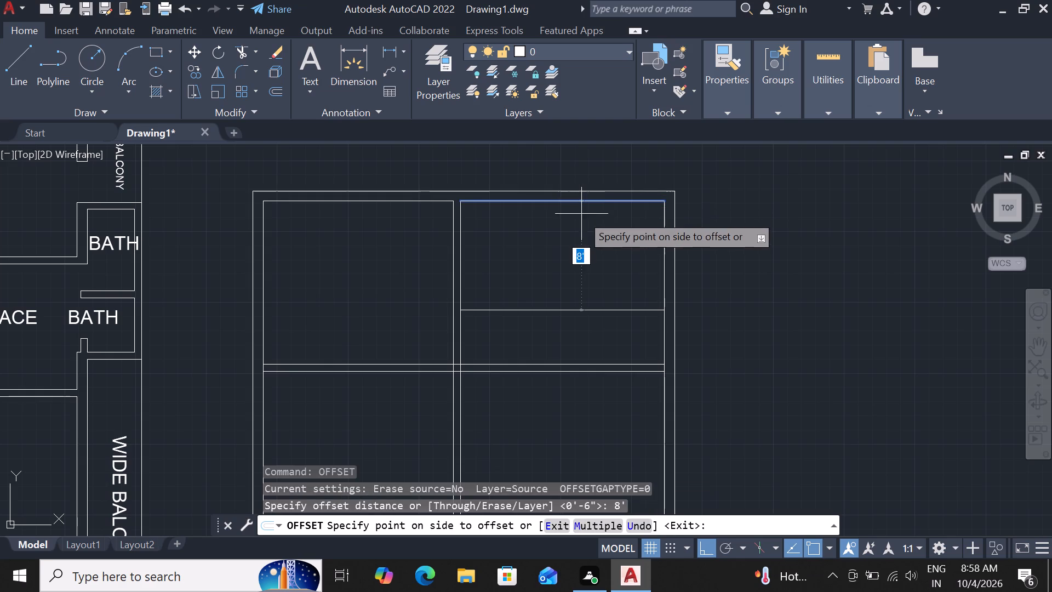
left_click(578, 234)
key("Escape")
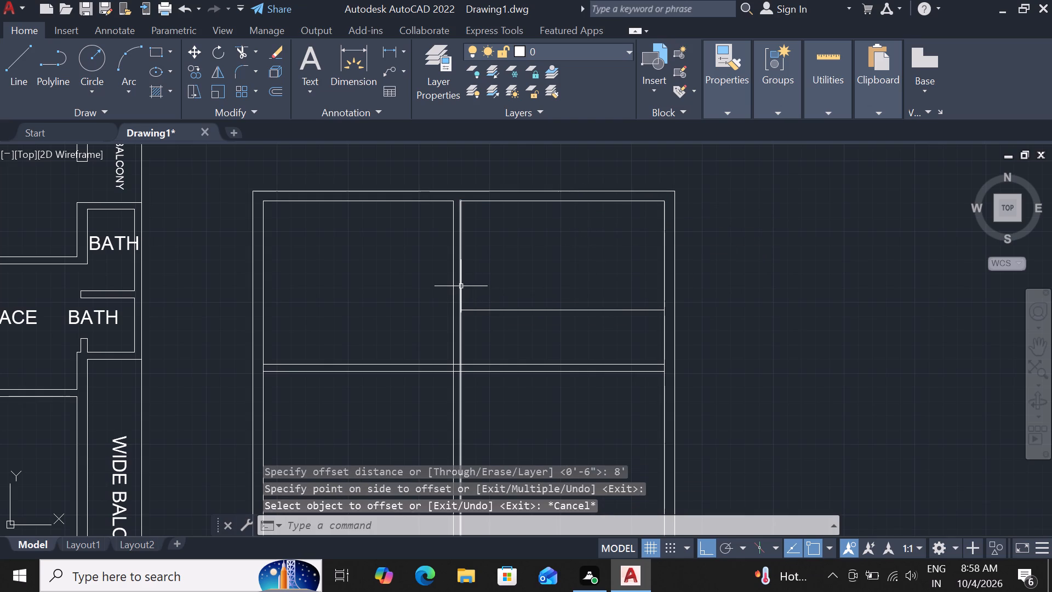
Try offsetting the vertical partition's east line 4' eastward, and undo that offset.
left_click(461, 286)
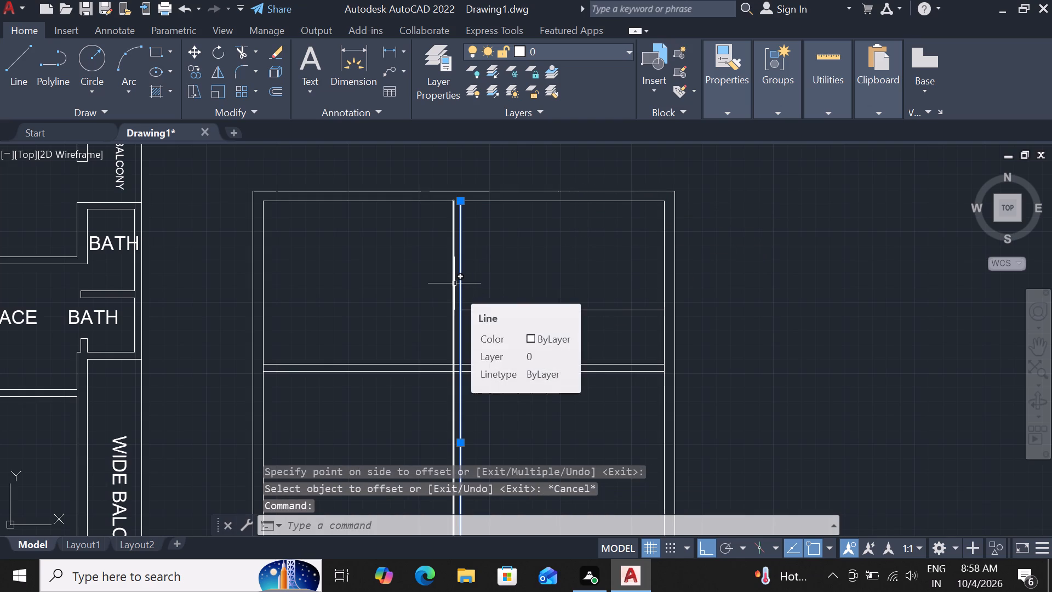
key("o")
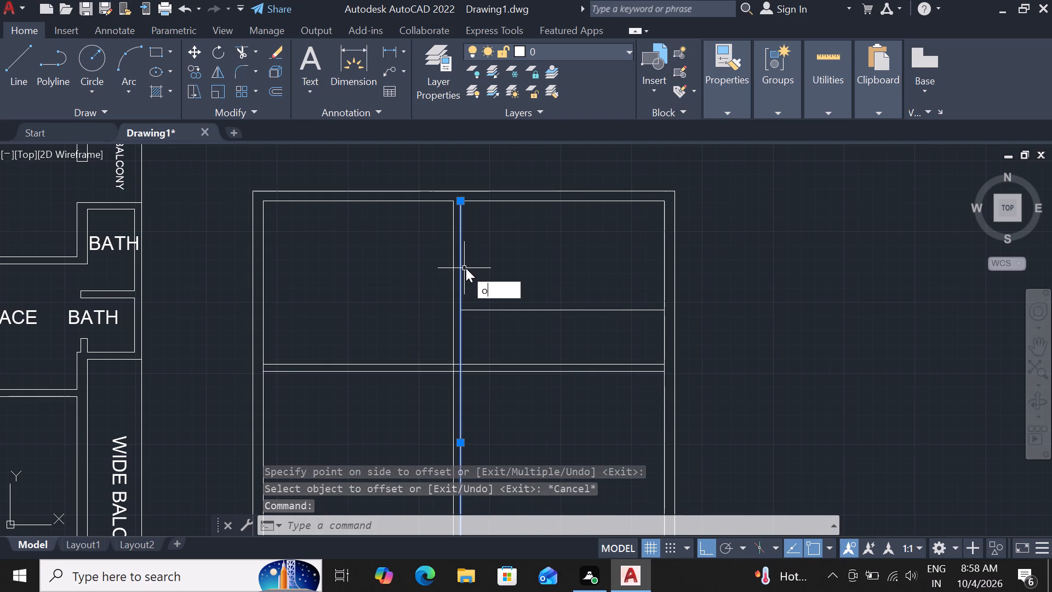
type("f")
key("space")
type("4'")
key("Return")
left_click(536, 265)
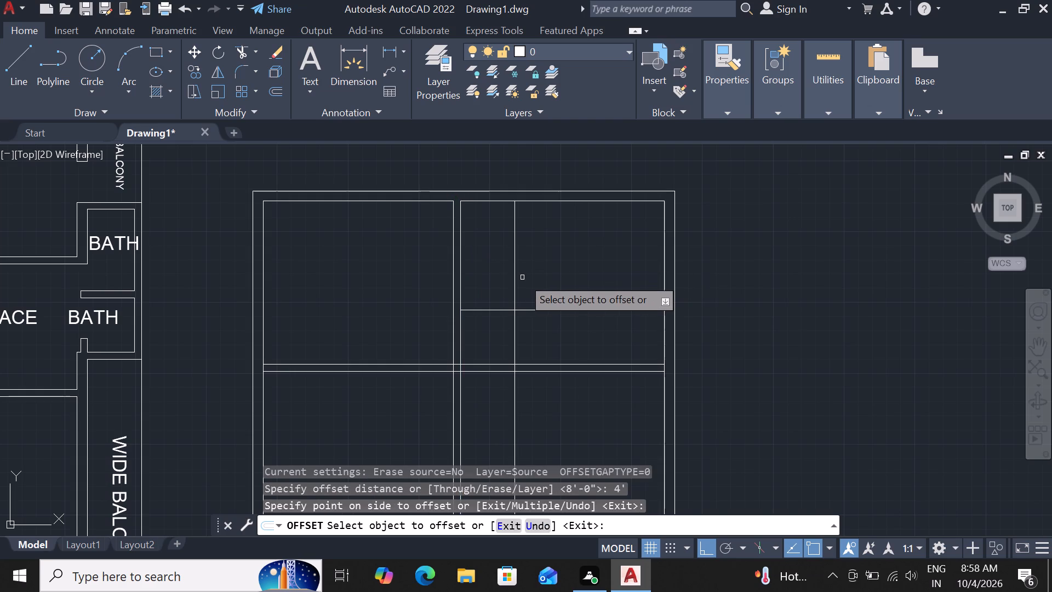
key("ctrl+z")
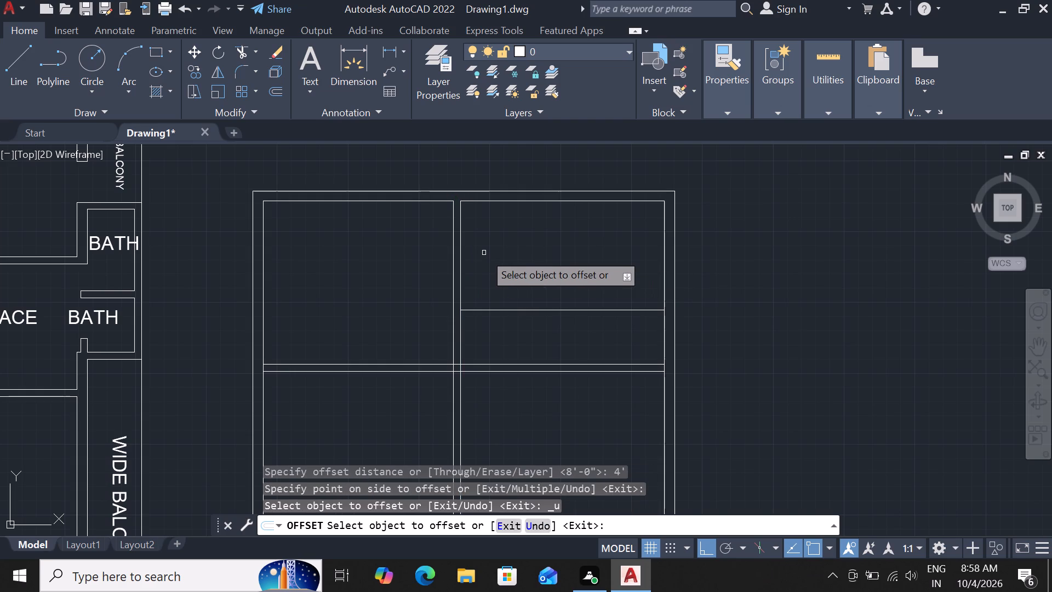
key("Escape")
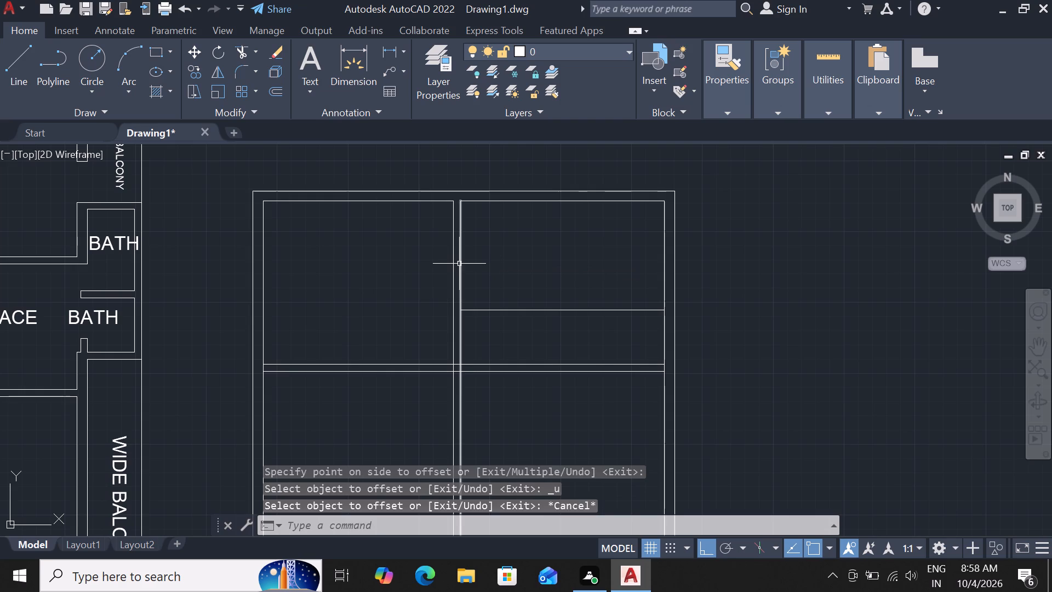
Offset the vertical partition's east line 4'9" eastward through the northeast room.
left_click(459, 264)
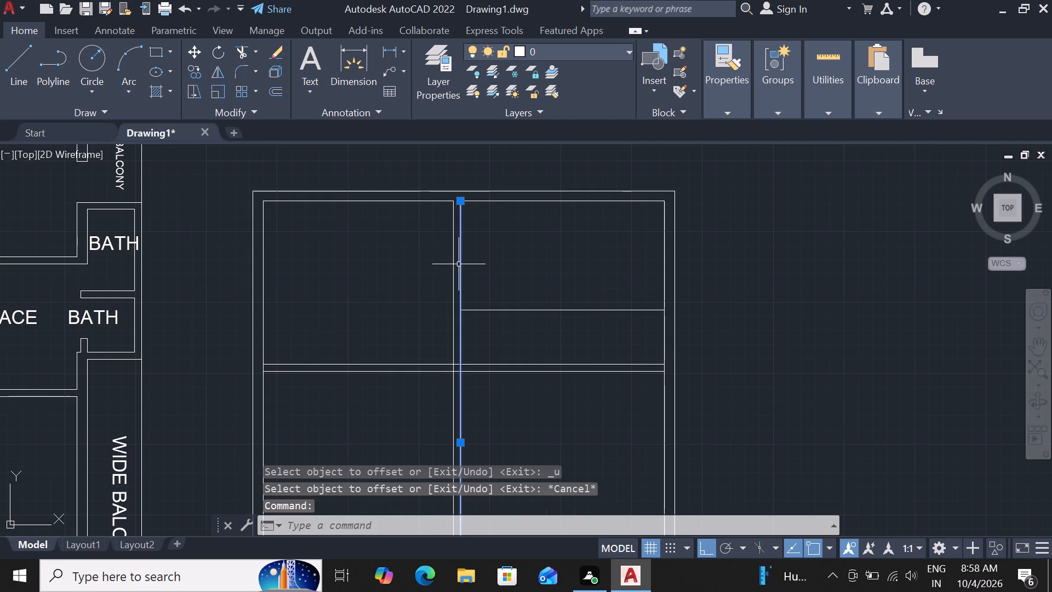
key("p")
key("BackSpace")
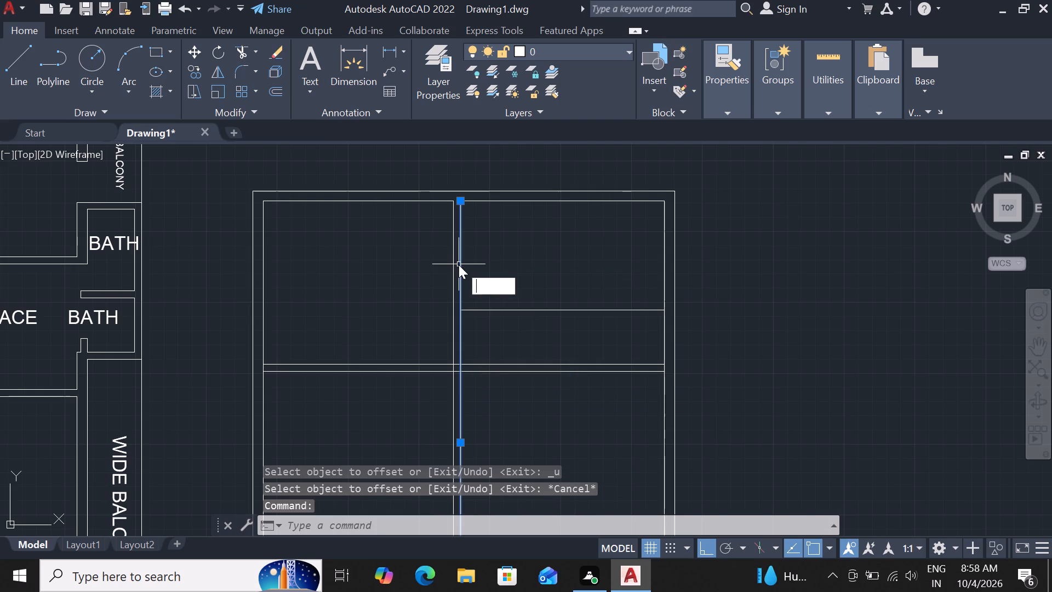
type("of")
key("space")
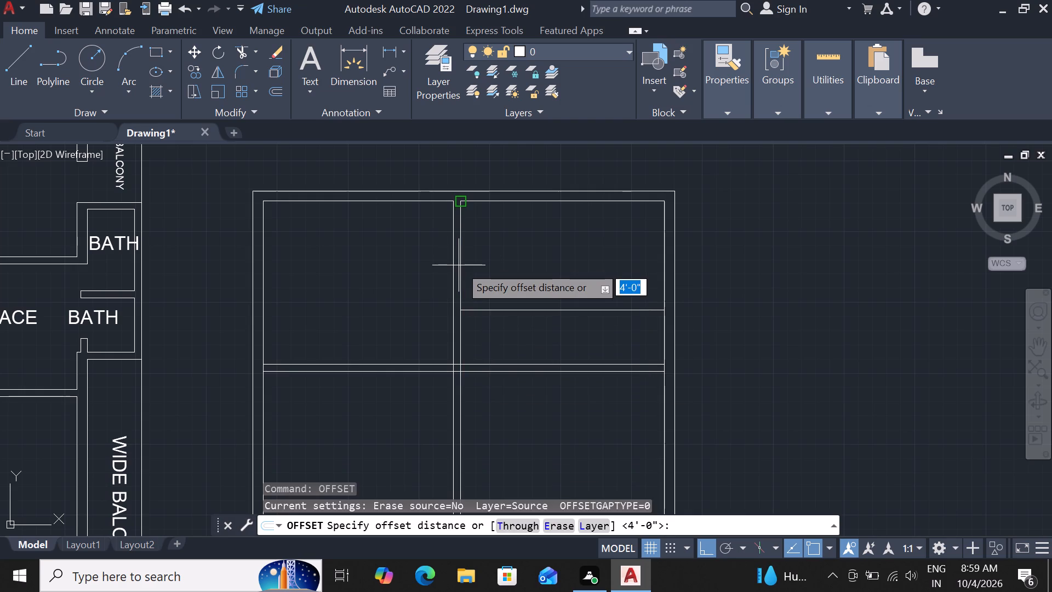
key("4")
key("apostrophe")
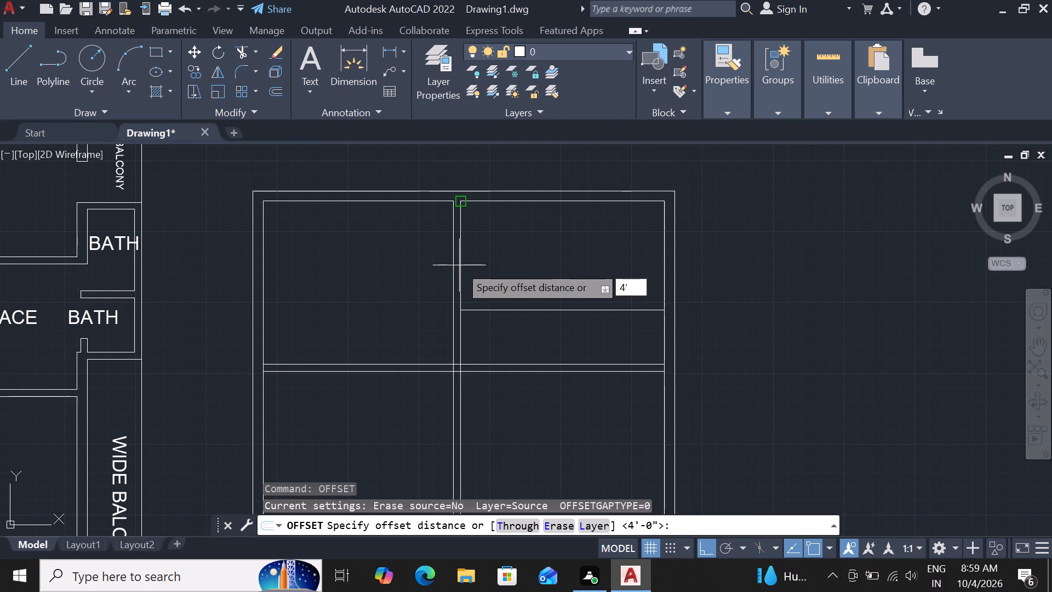
type("9\"")
key("Return")
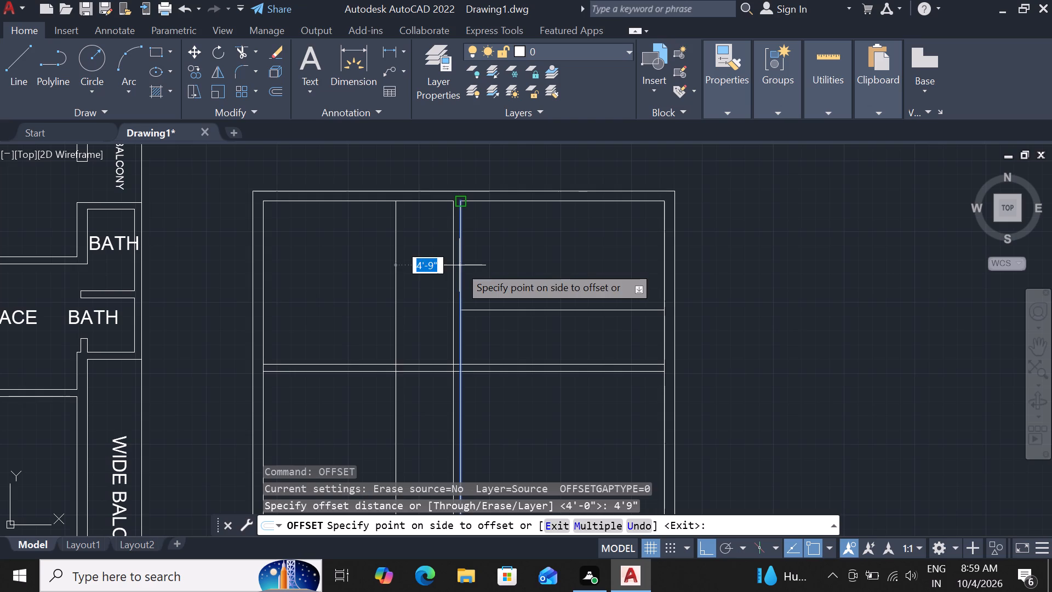
left_click(527, 276)
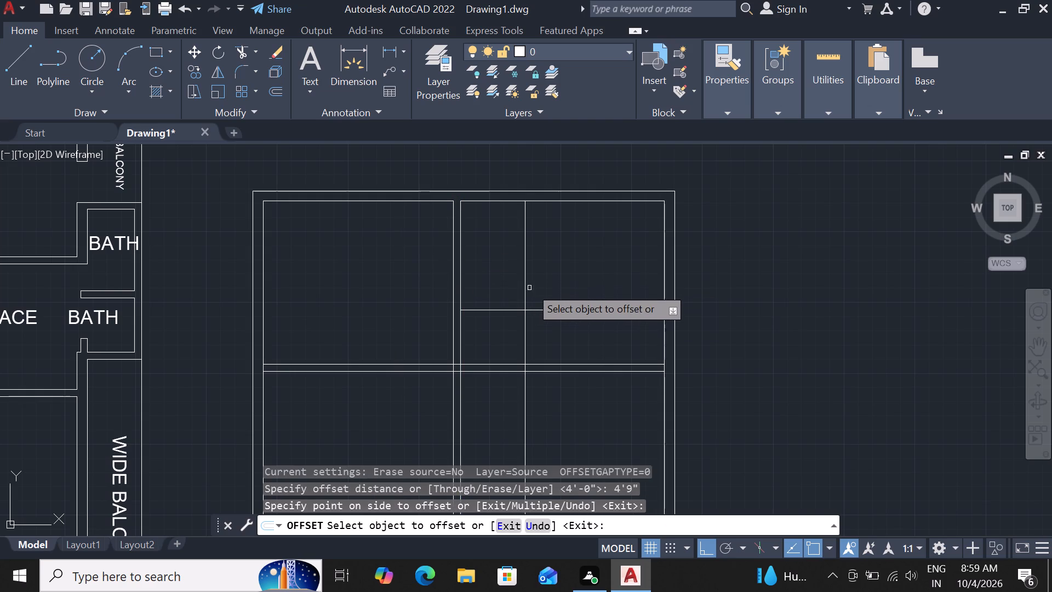
scroll(540, 275, "up", 1)
scroll(542, 265, "down", 1)
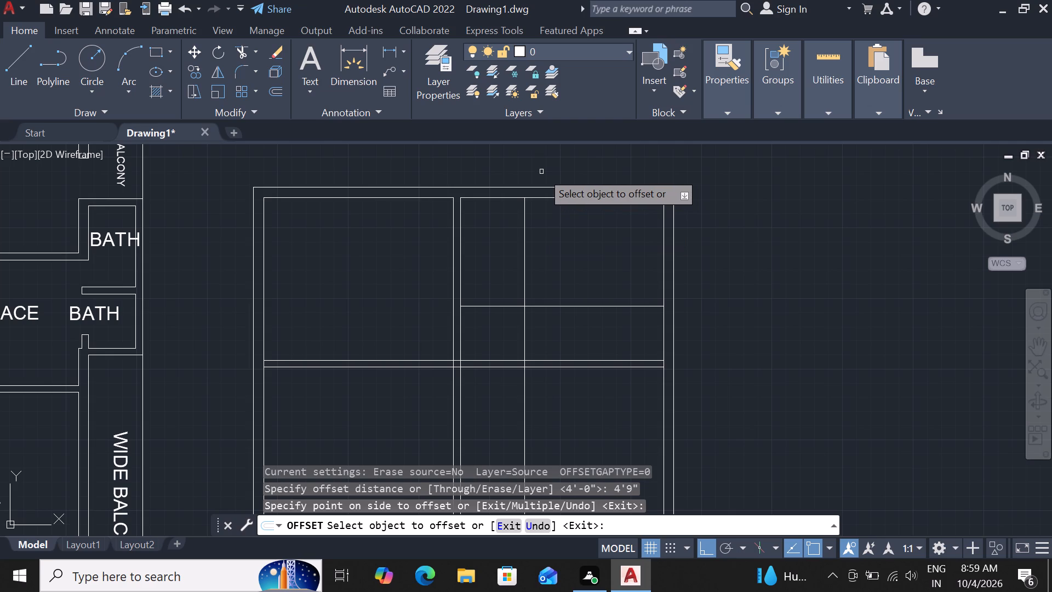
key("Escape")
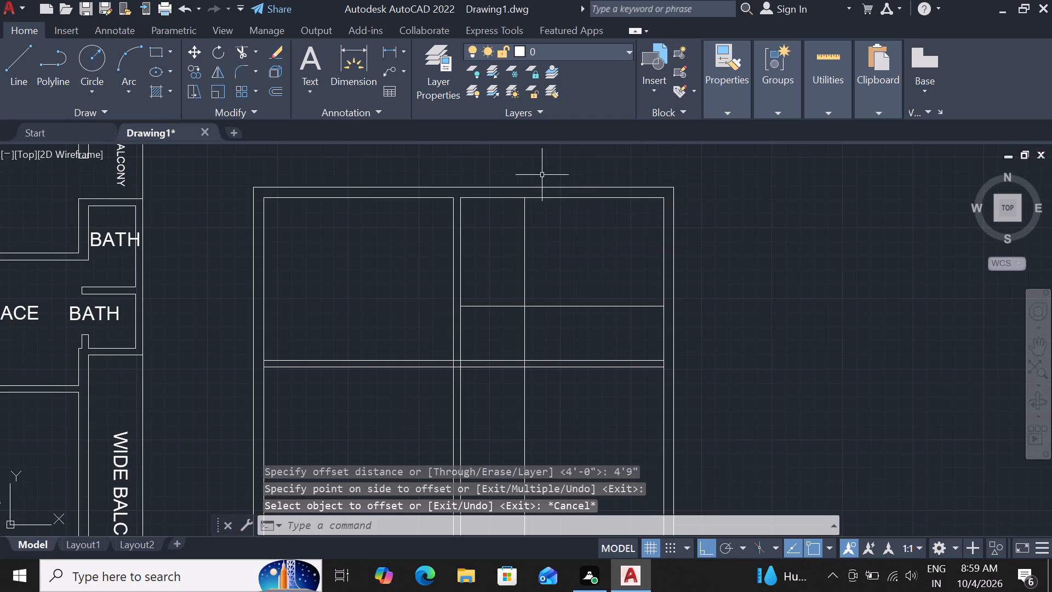
Offset the northeast room's horizontal division line 6" southward and the new vertical line 6" eastward to form wall thicknesses.
left_click(499, 308)
key("o")
type("f")
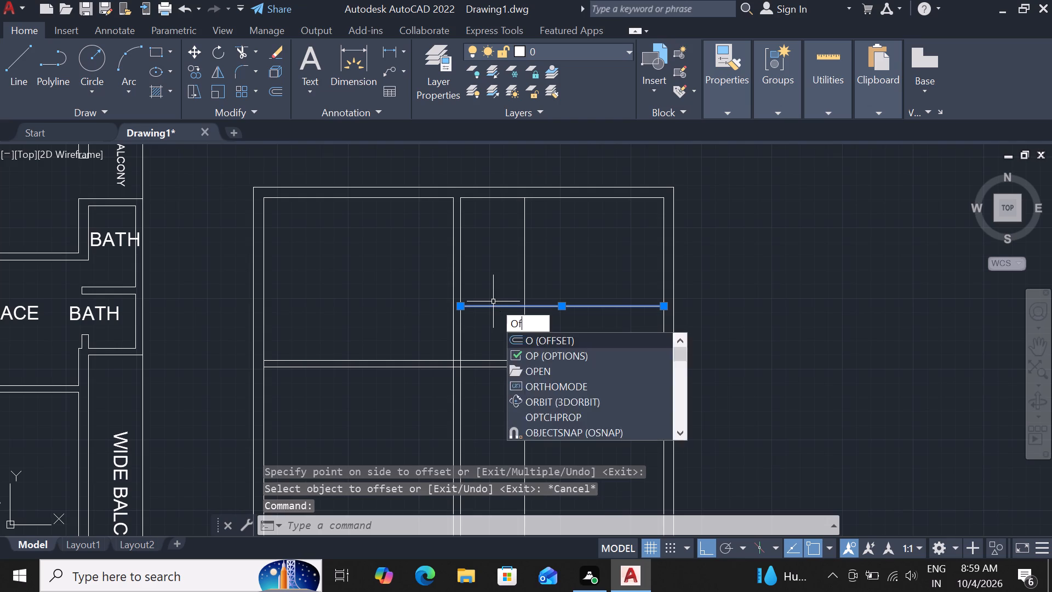
key("space")
key("6")
key("shift+quotedbl")
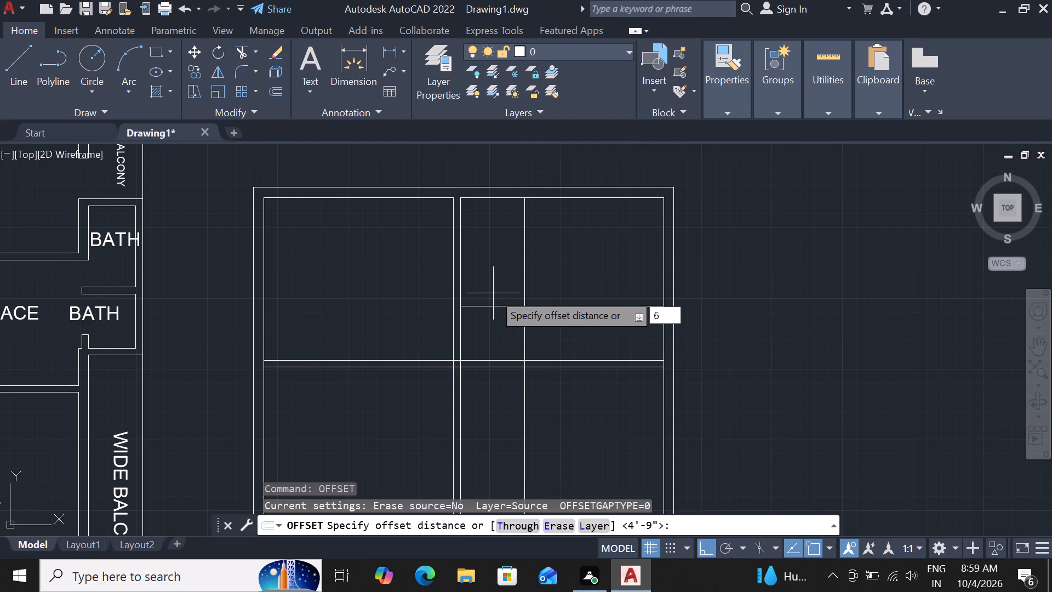
key("Return")
left_click_drag(504, 330, 510, 316)
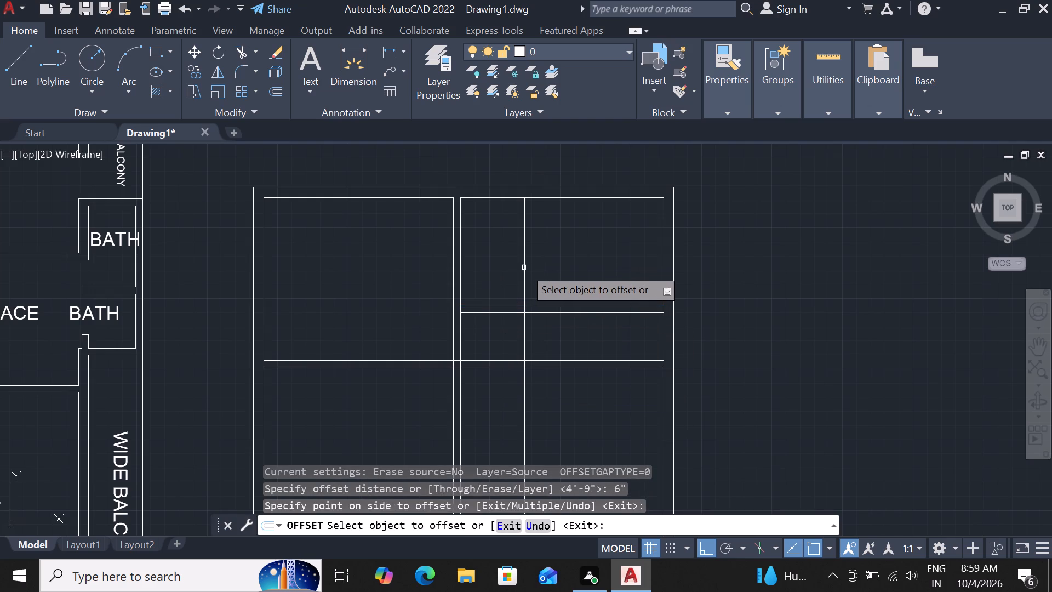
left_click(524, 267)
left_click(565, 267)
key("Escape")
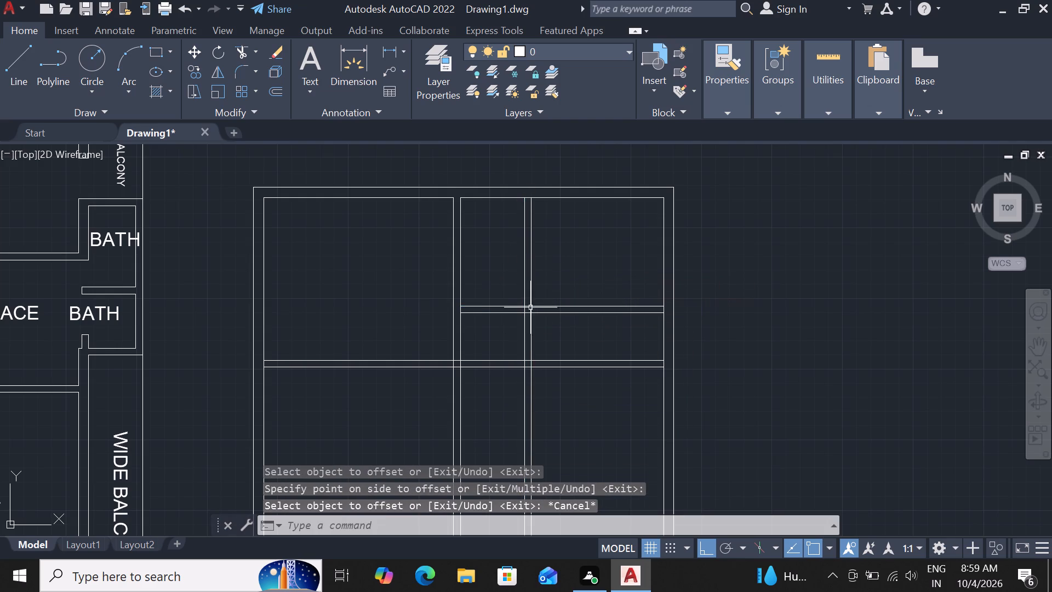
Trim both lines of the main horizontal partition between the two vertical partition walls to open the central passage.
type("tr")
key("space")
key("space")
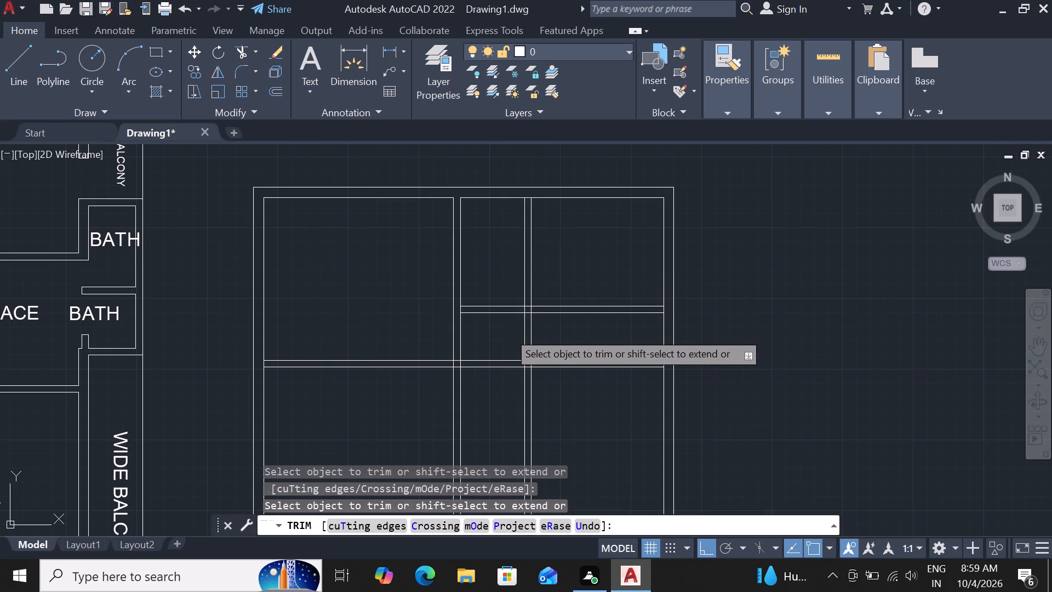
left_click_drag(496, 336, 499, 329)
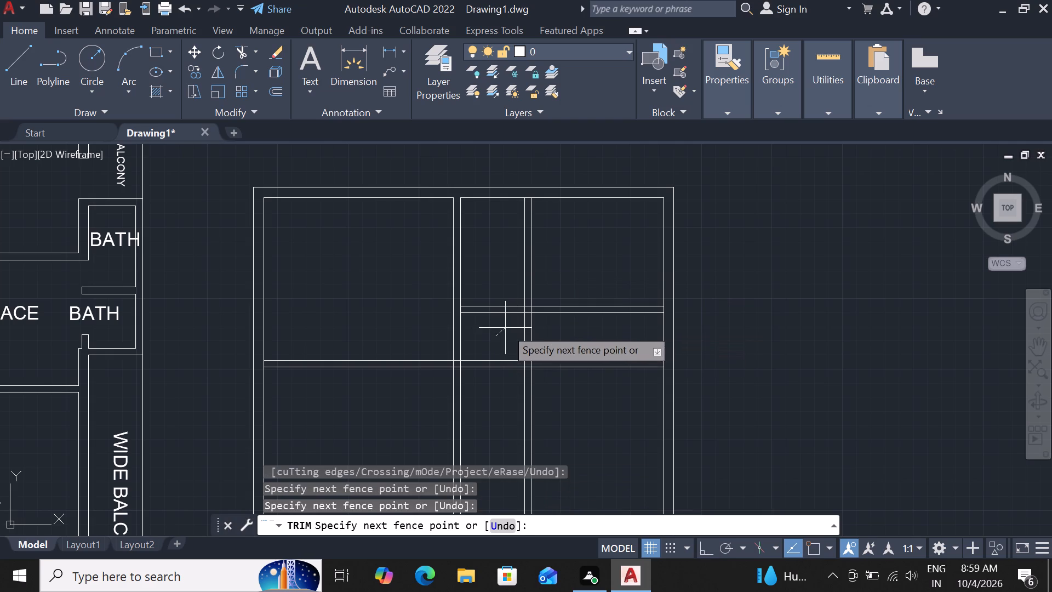
left_click(485, 406)
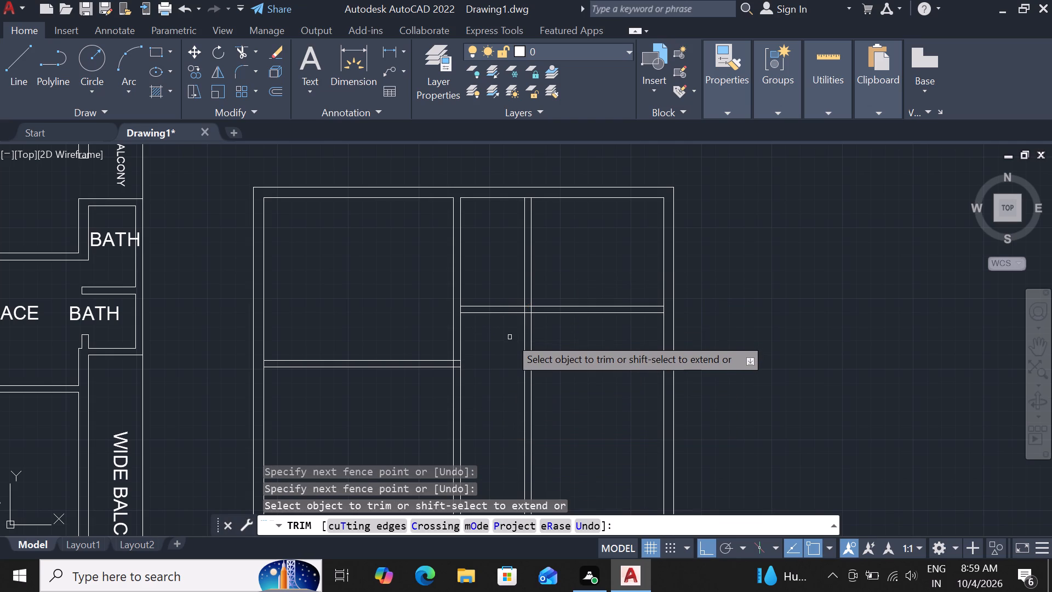
Trim both lines of the northeast cross wall east of the second vertical partition wall.
left_click(571, 284)
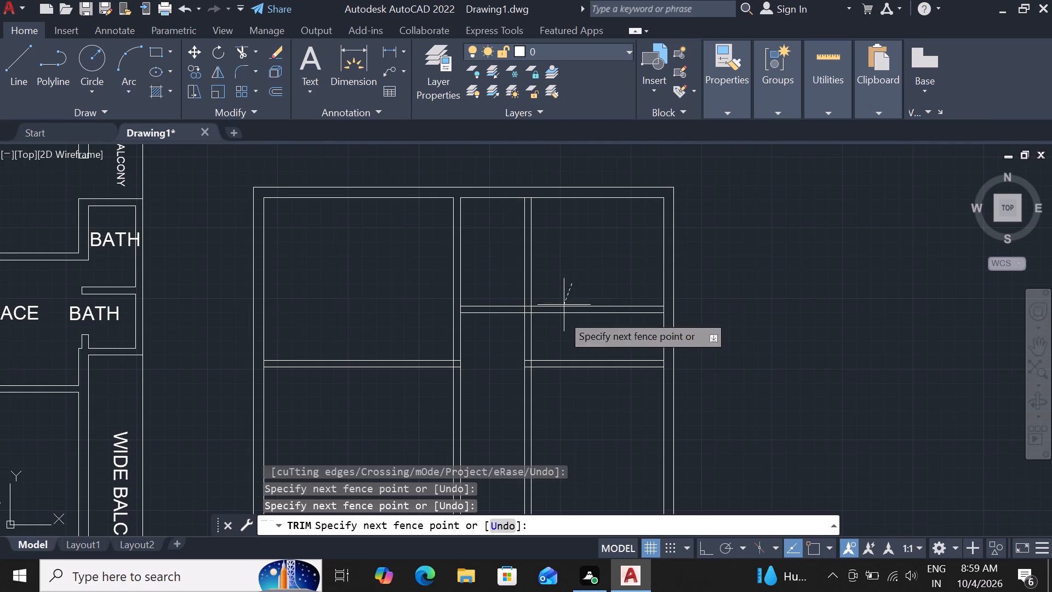
left_click(559, 343)
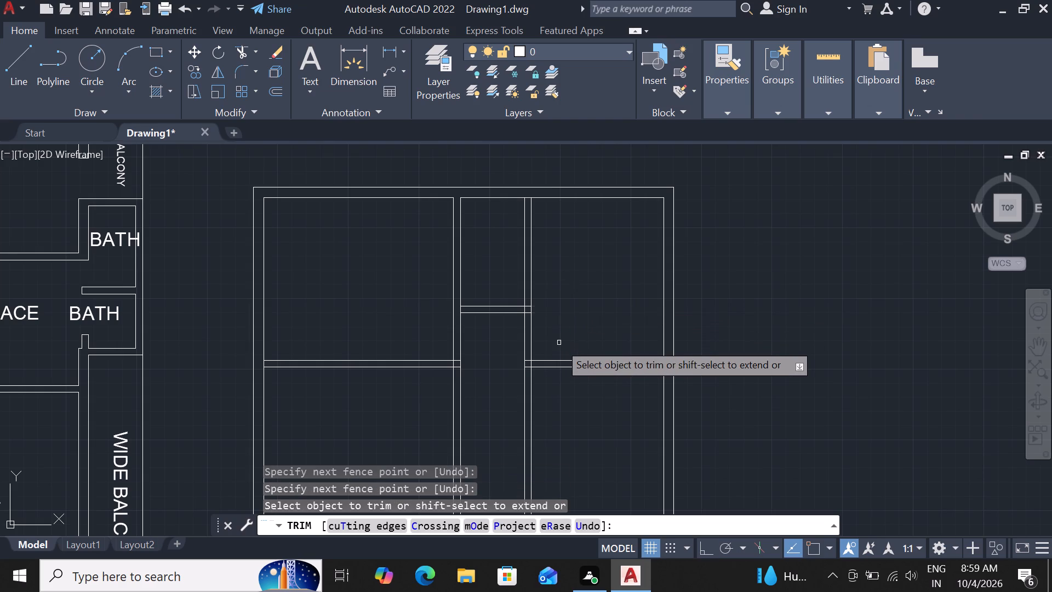
scroll(567, 321, "down", 1)
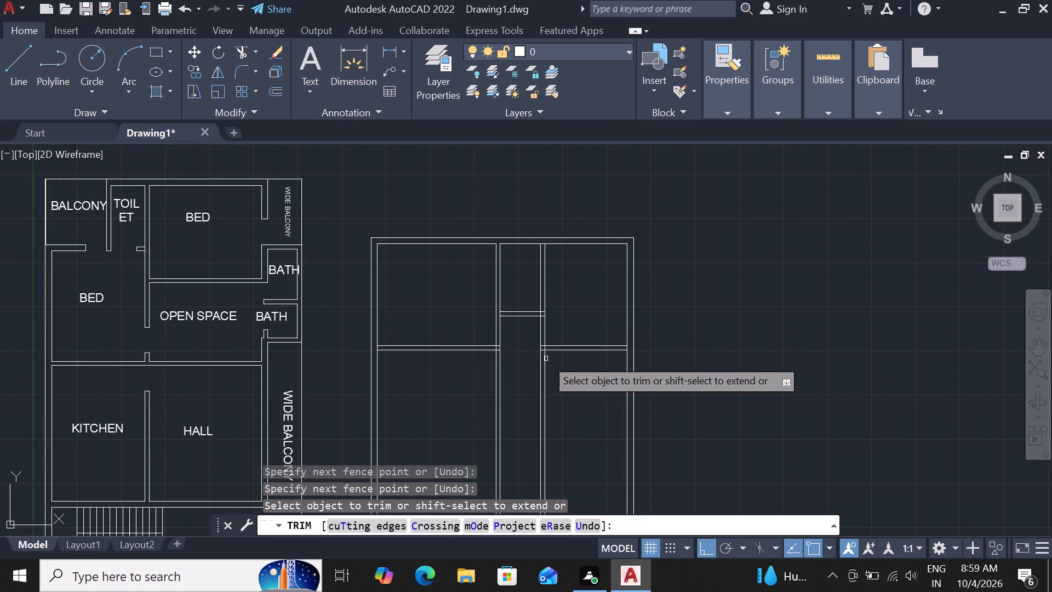
scroll(633, 255, "down", 1)
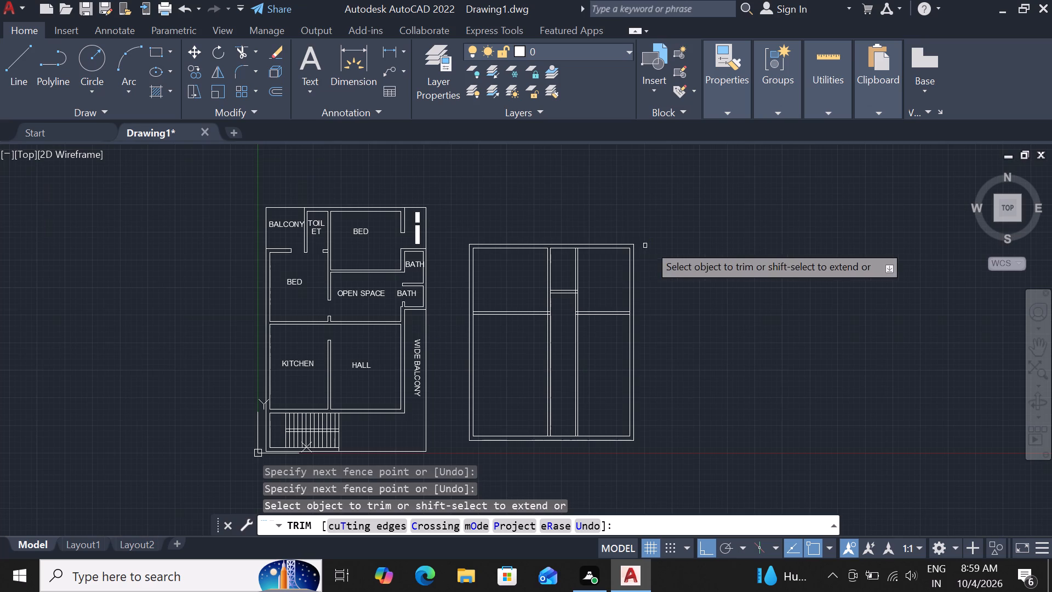
scroll(662, 267, "down", 1)
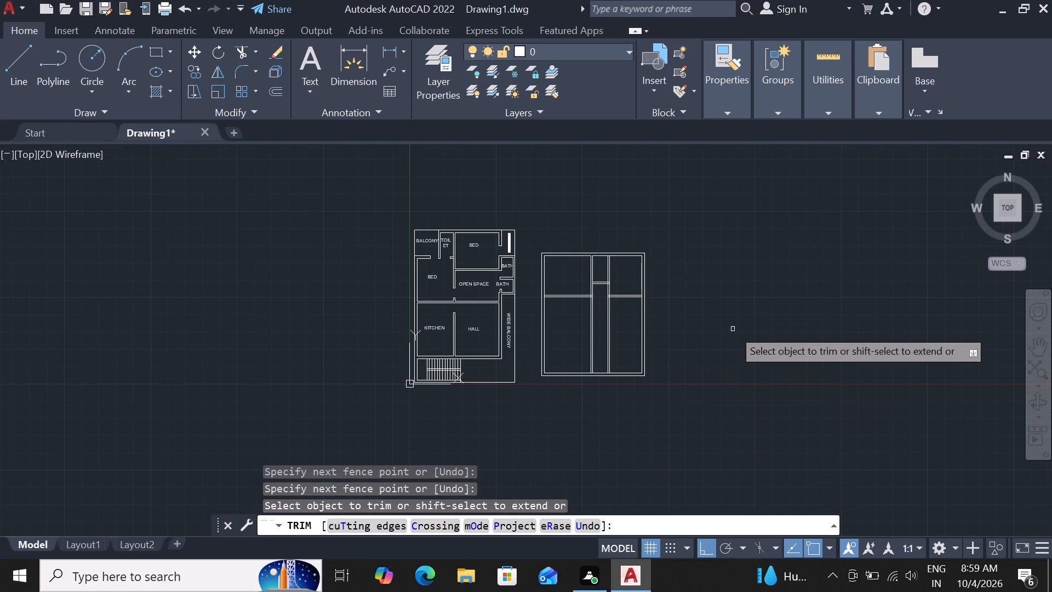
key("Escape")
Offset the south line of the western horizontal partition 5' southward.
scroll(629, 339, "up", 2)
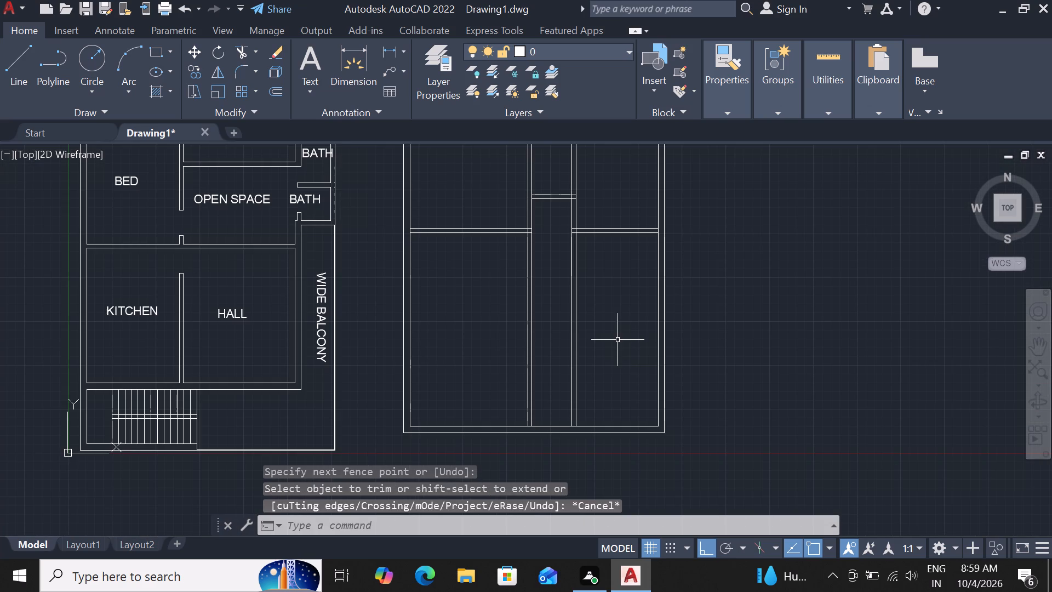
scroll(459, 216, "up", 1)
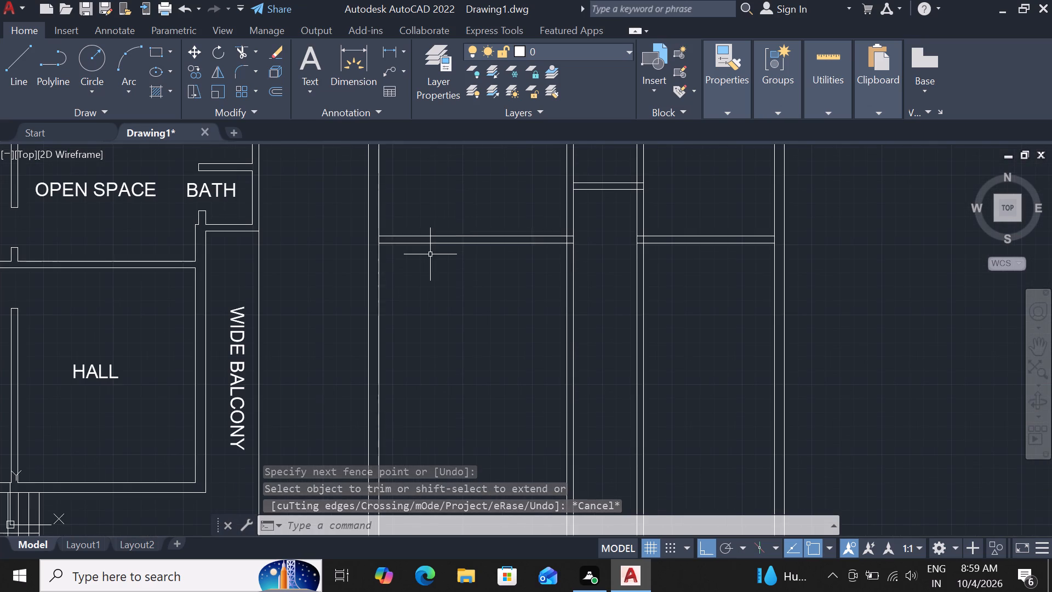
scroll(430, 254, "up", 2)
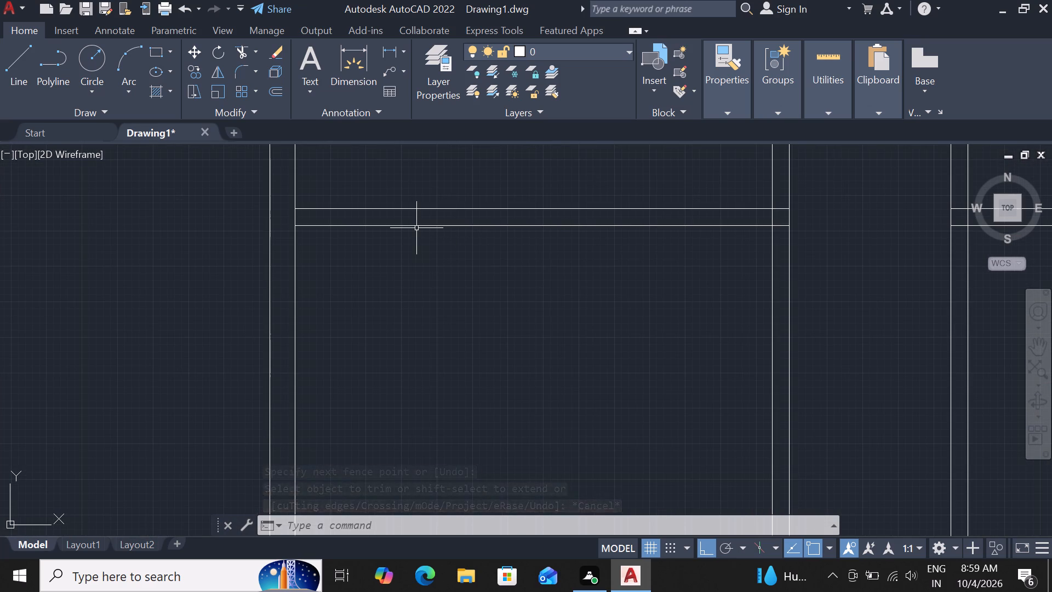
scroll(416, 228, "up", 1)
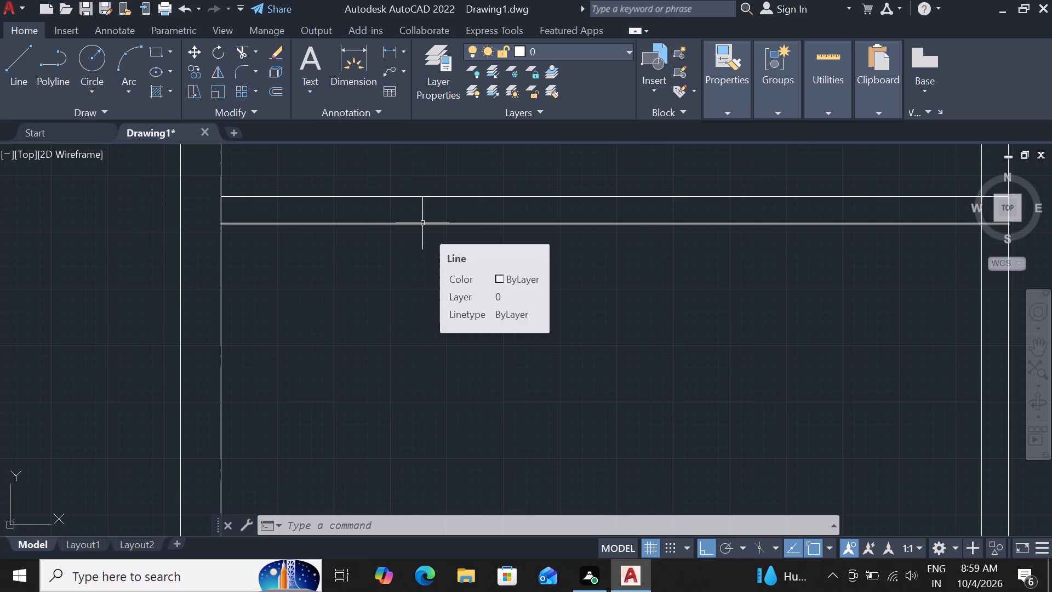
left_click(430, 225)
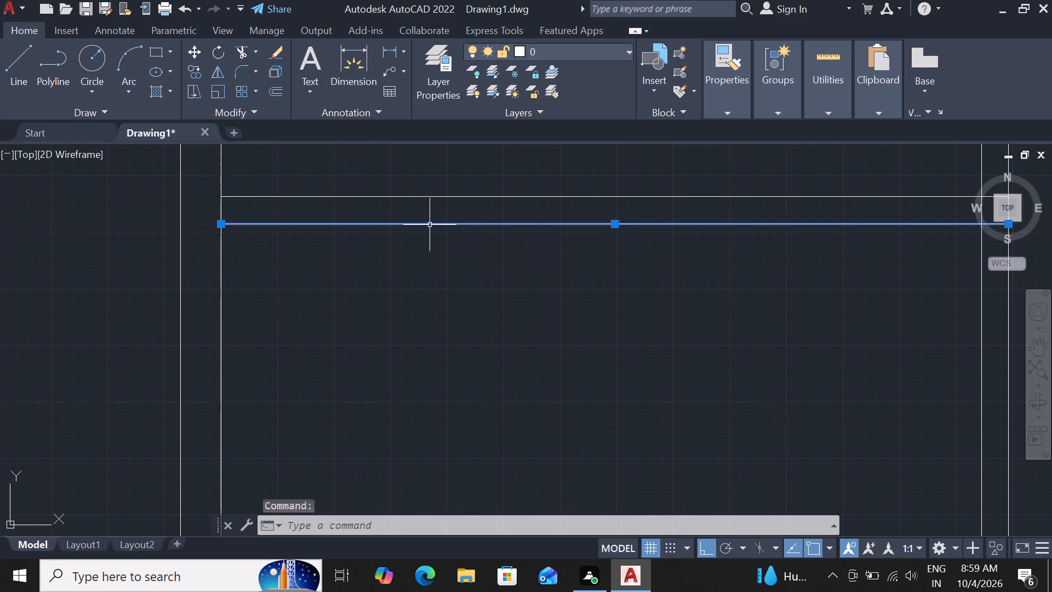
type("of")
key("space")
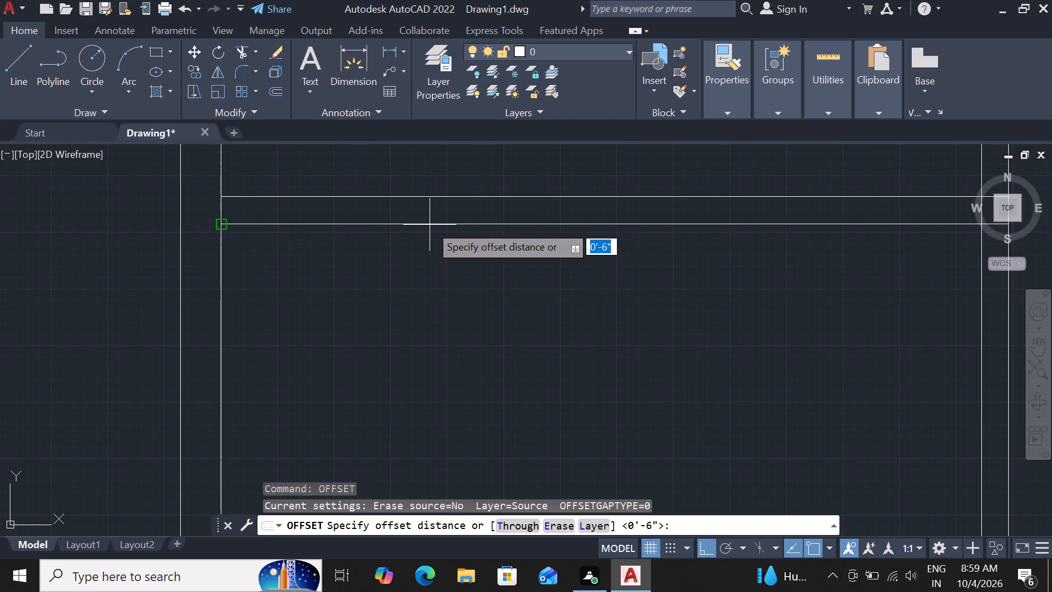
type("5")
key("apostrophe")
key("Return")
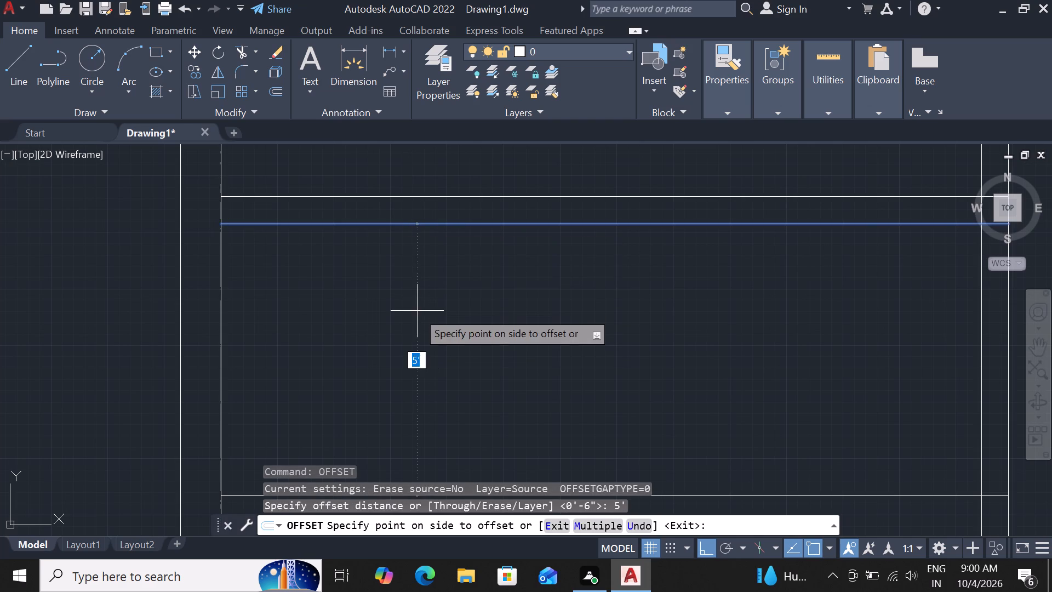
left_click(417, 311)
scroll(429, 284, "down", 2)
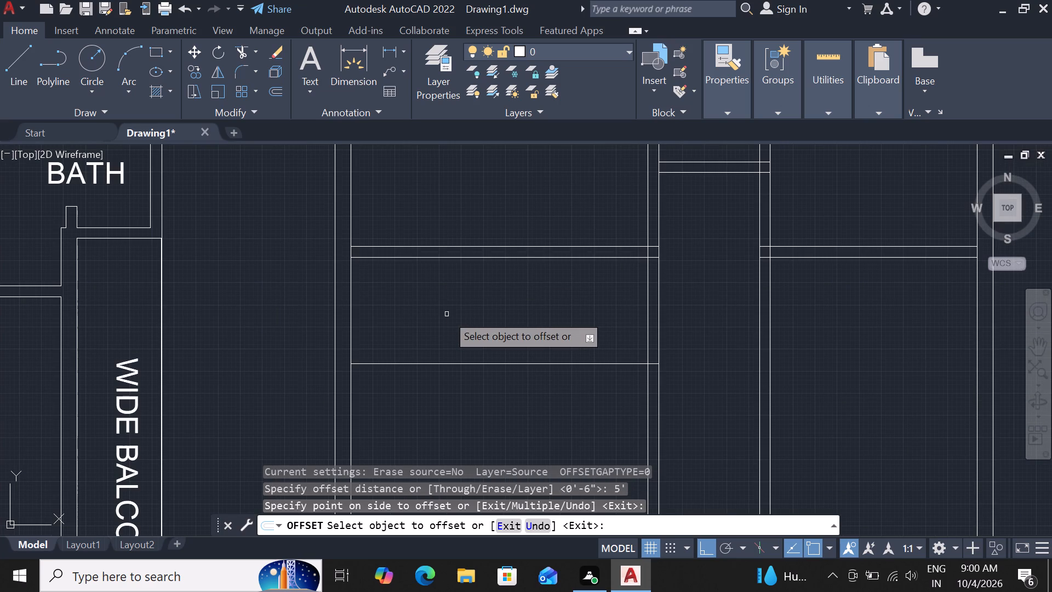
key("Escape")
Offset the new horizontal line in the southwest room 6" southward to form a second cross wall.
left_click(433, 364)
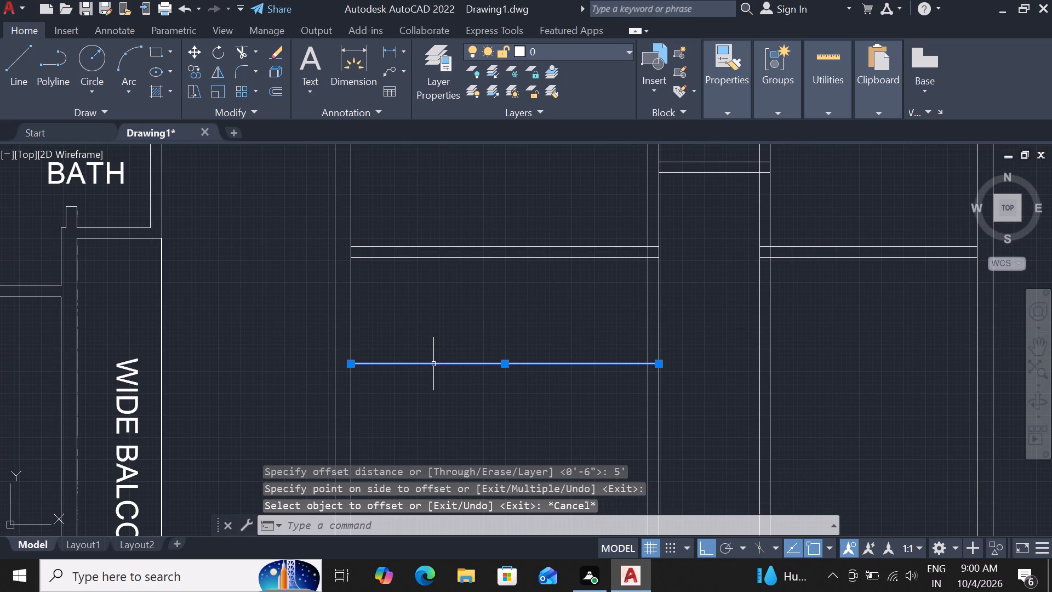
key("o")
type("f 6\"")
key("Return")
left_click(434, 373)
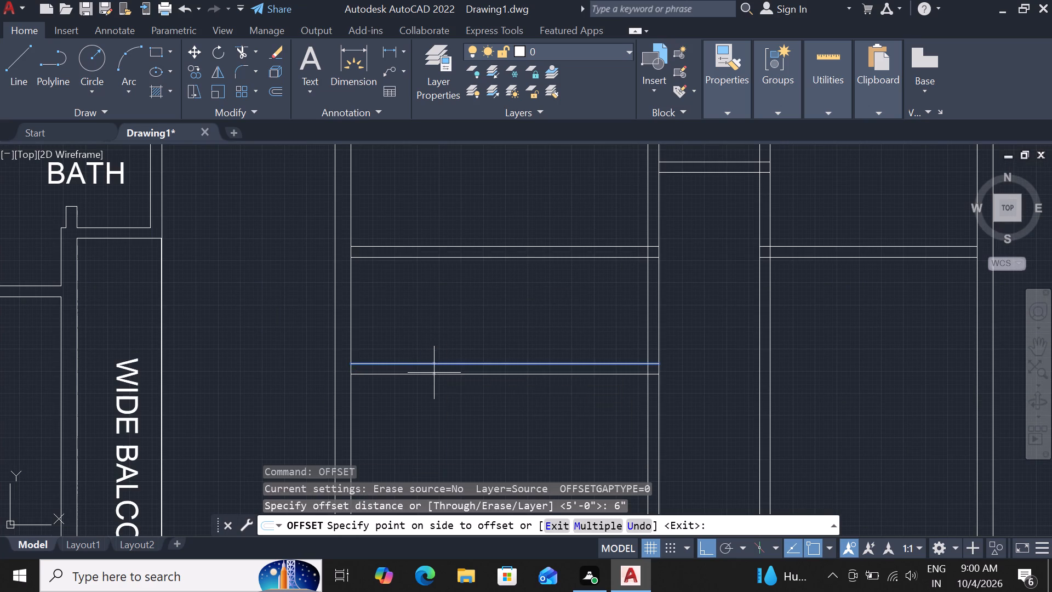
key("Escape")
Offset the inner line of the west outer wall 8'6" eastward across the southwest room.
left_click(348, 289)
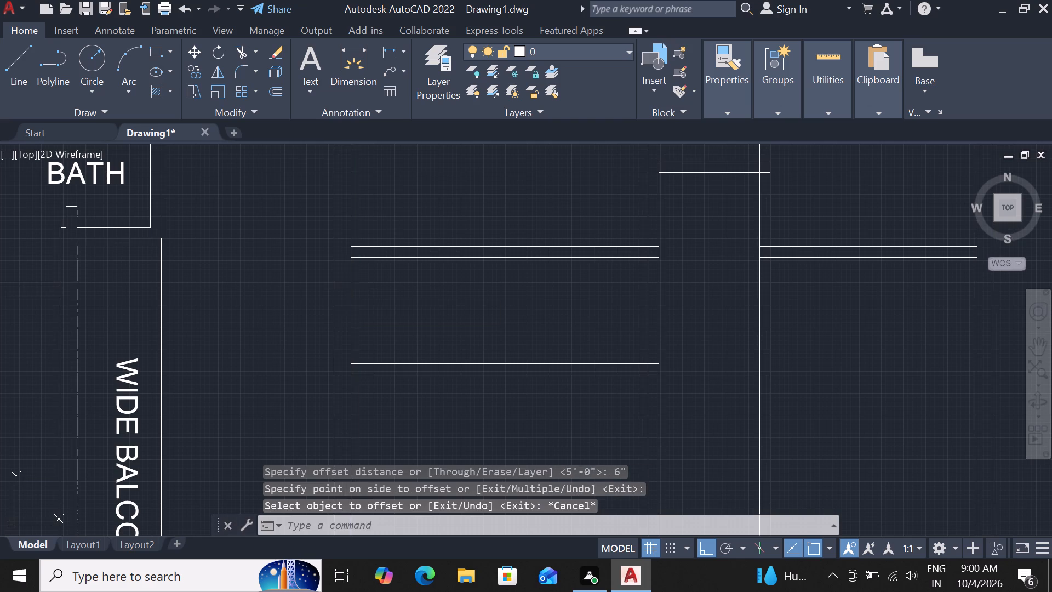
type("of")
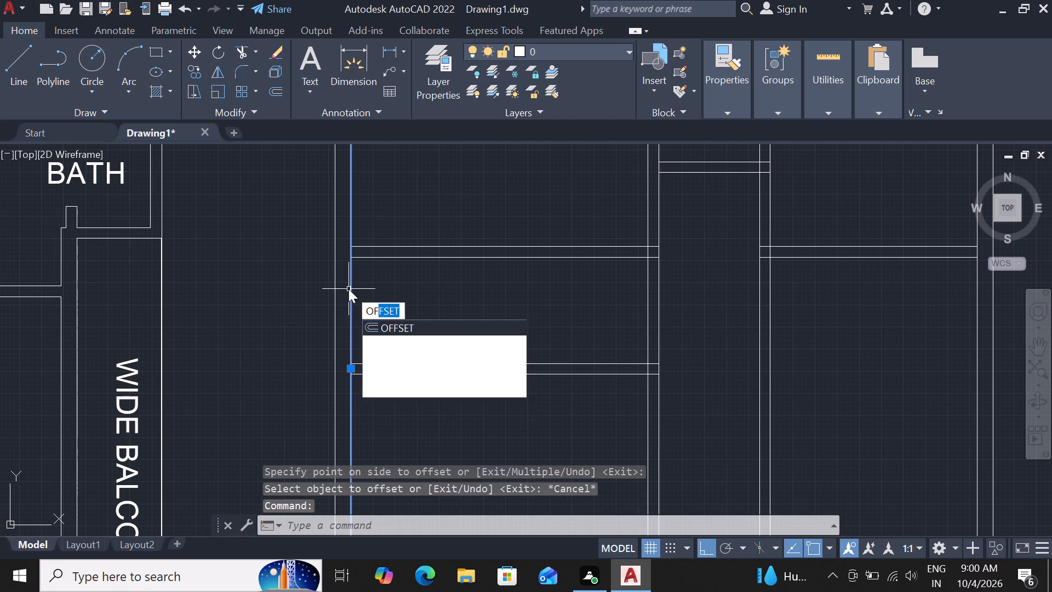
key("space")
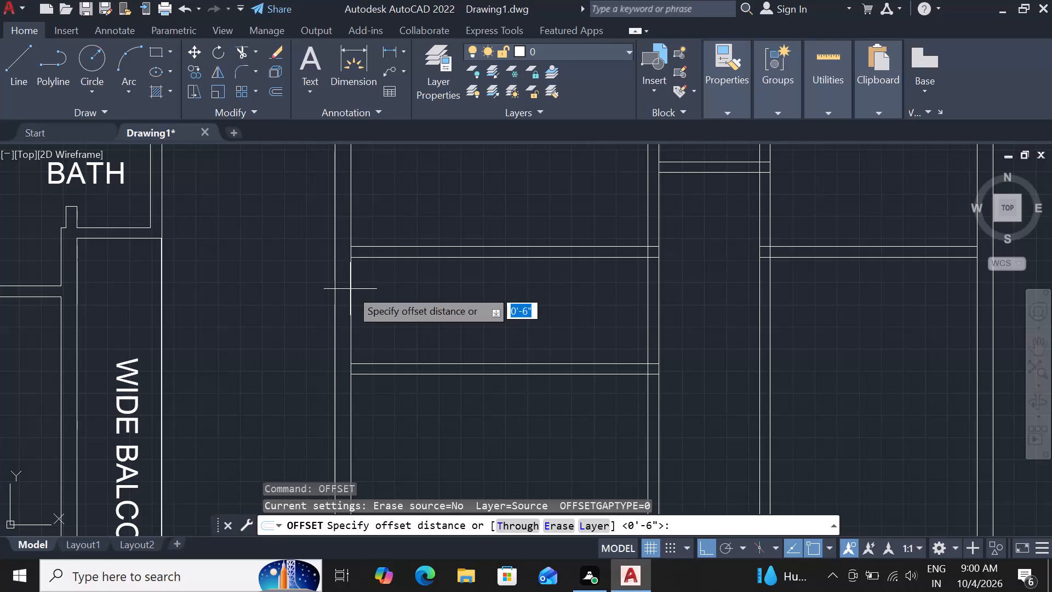
type("8'")
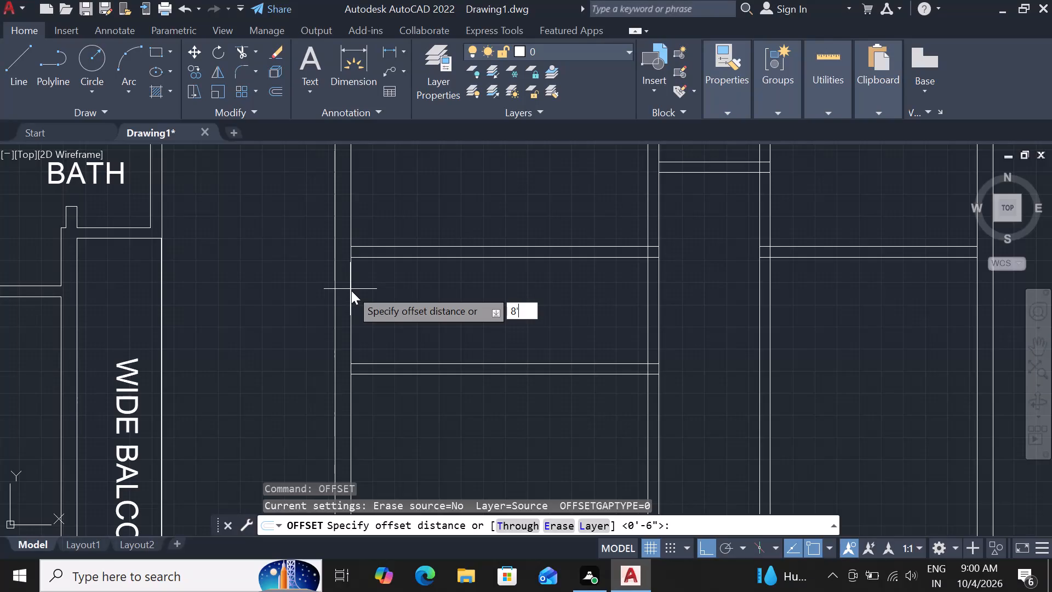
key("6")
key("shift+quotedbl")
key("Return")
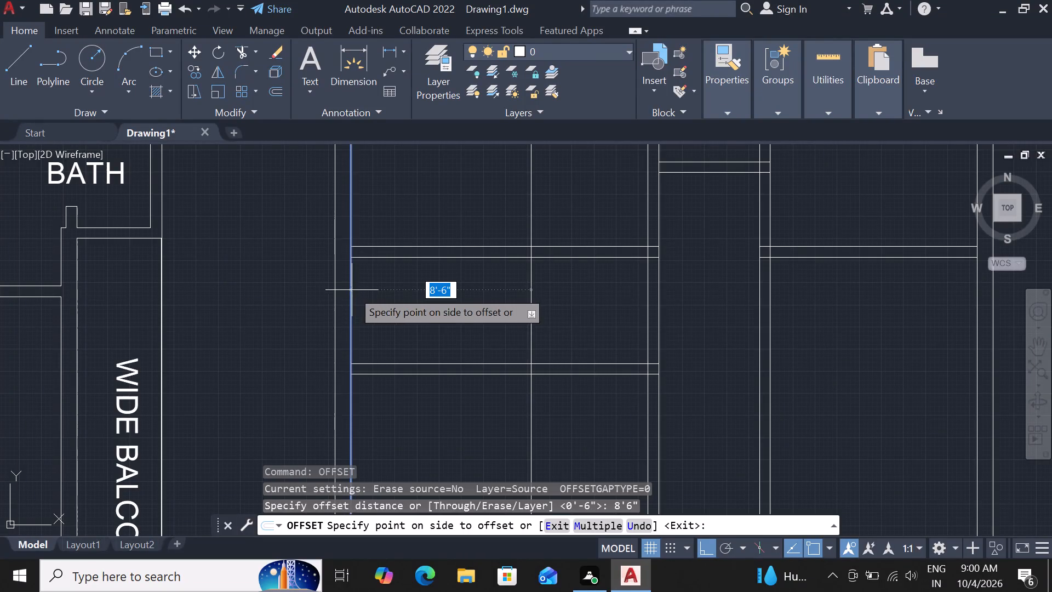
left_click(405, 299)
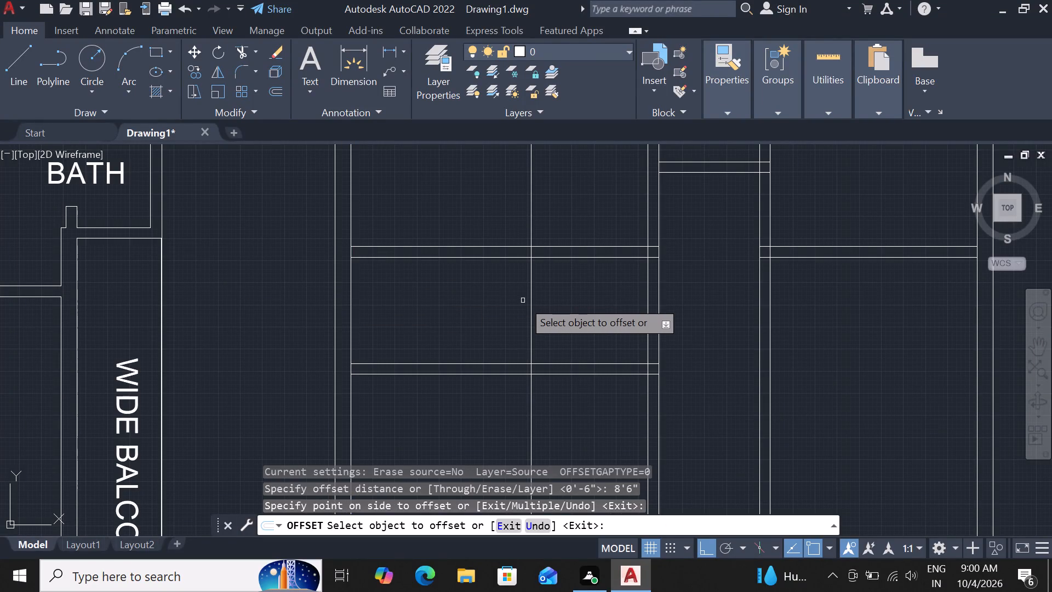
key("Escape")
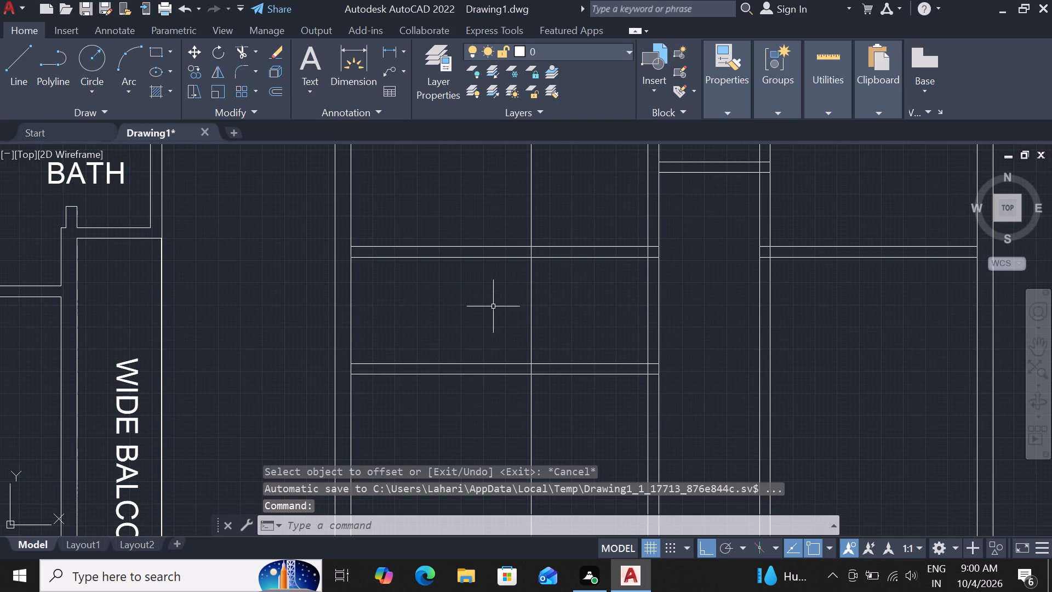
Offset the new vertical line 6" eastward to form a short vertical wall.
type("of 6")
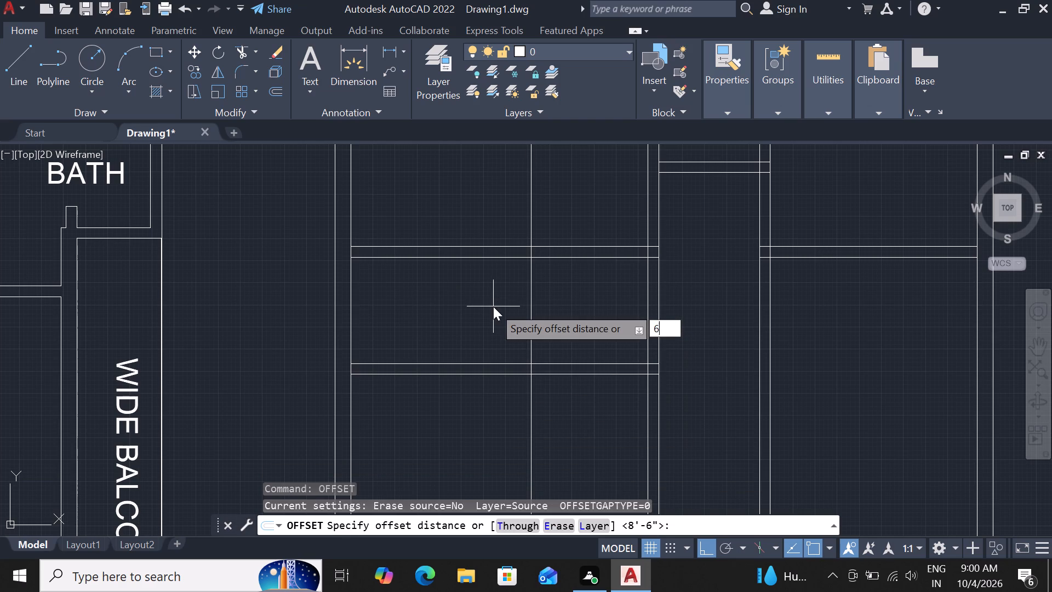
key("shift+quotedbl")
key("Return")
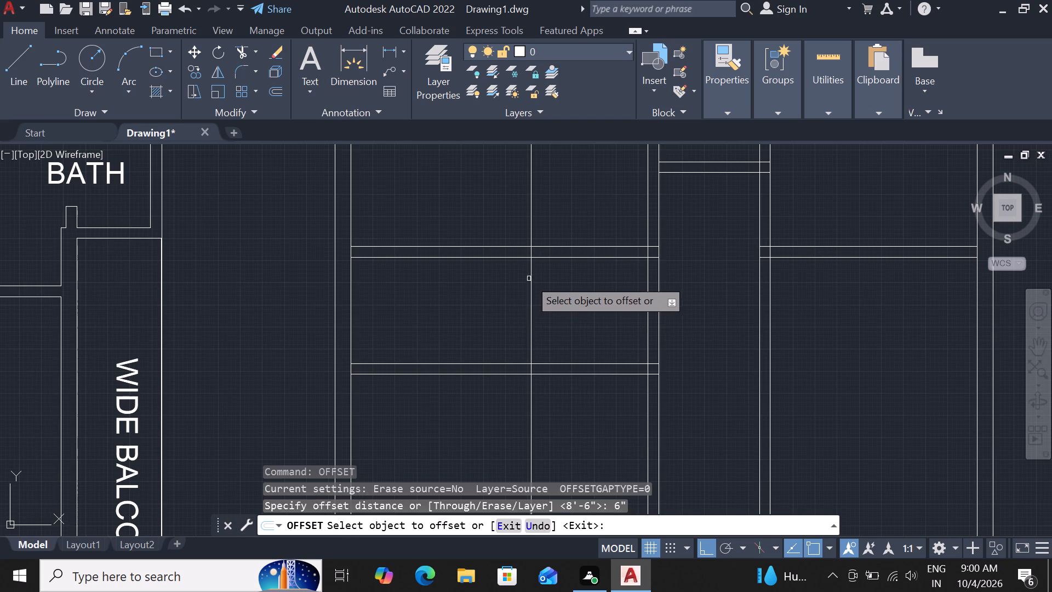
left_click(531, 282)
left_click(567, 289)
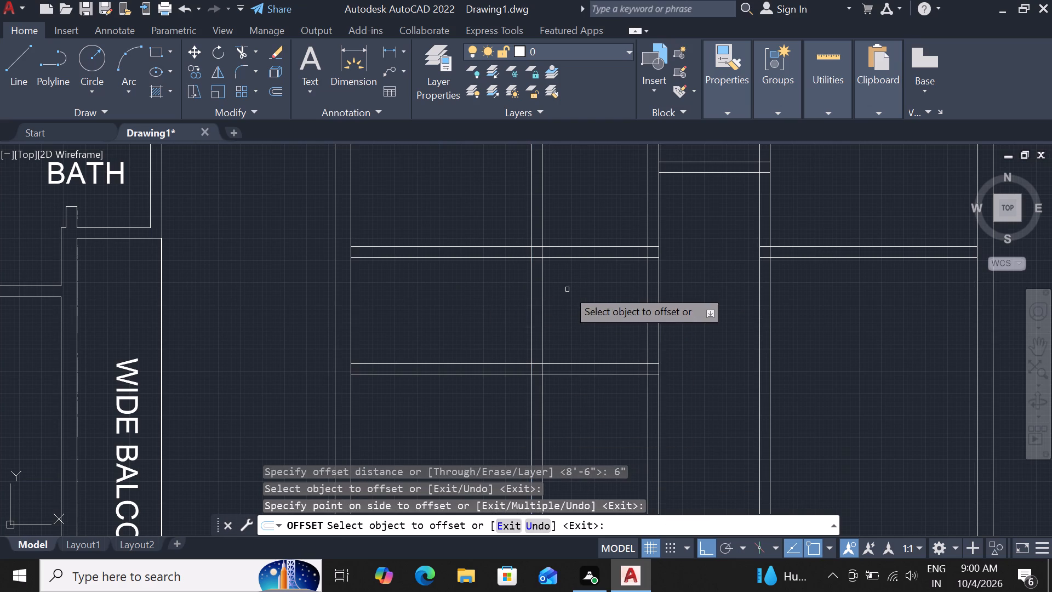
key("Escape")
Trim the southern cross wall and the new vertical wall against each other so they meet in a clean southeast corner.
type("tr")
key("space")
key("space")
left_click(579, 334)
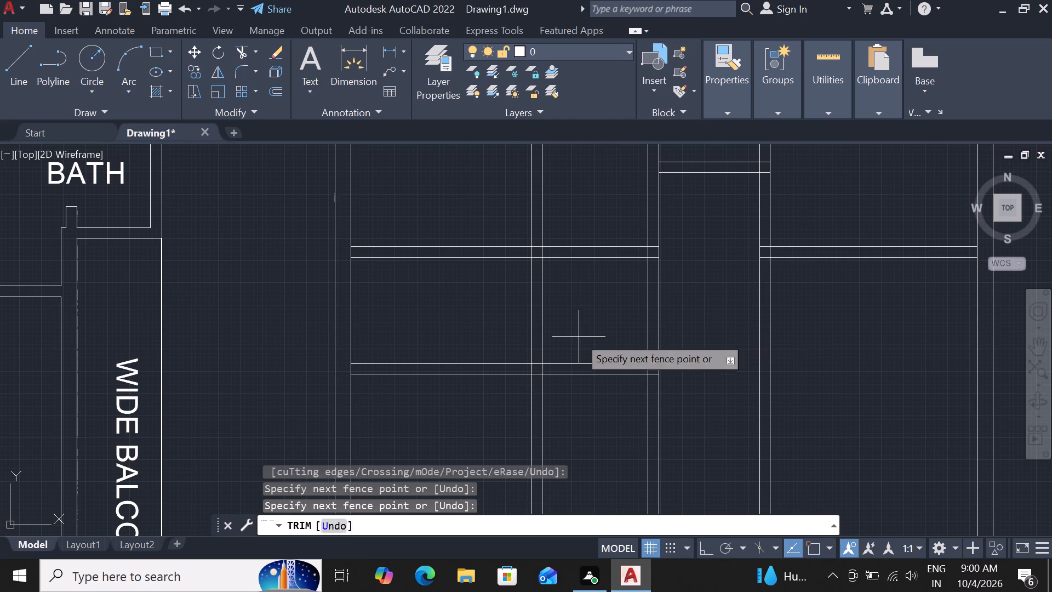
left_click(571, 405)
left_click_drag(571, 406, 564, 409)
left_click(508, 422)
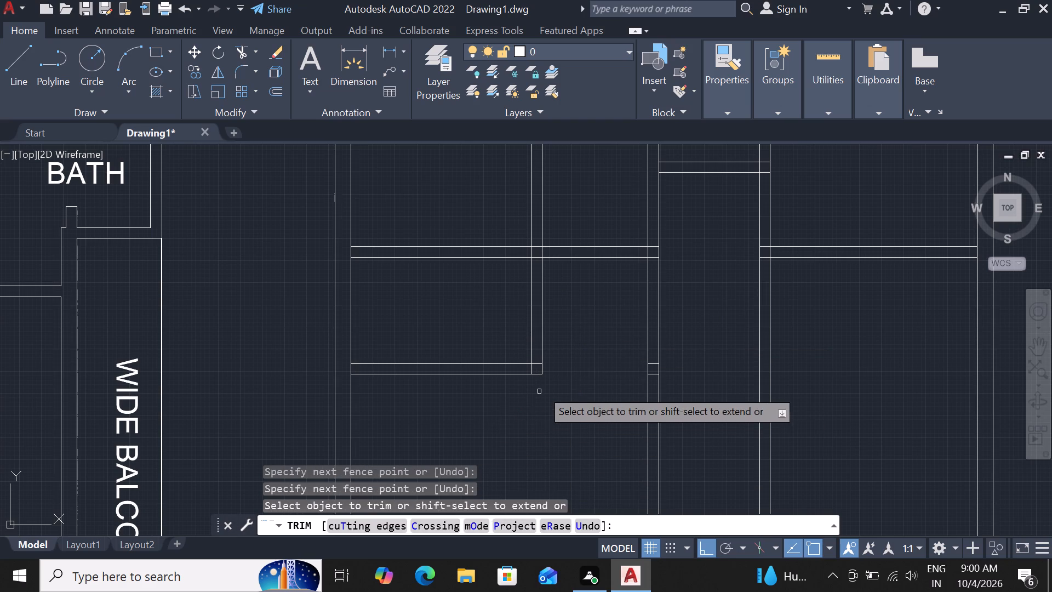
scroll(532, 370, "up", 3)
left_click_drag(539, 342, 539, 356)
left_click(539, 363)
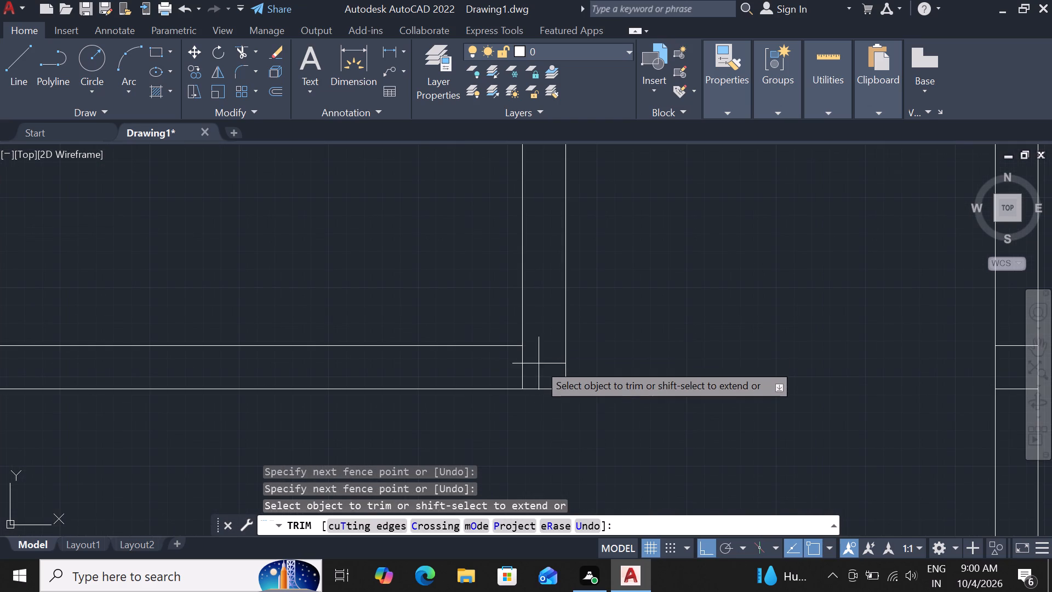
left_click(510, 374)
Trim the leftover cross wall stubs between the two lines of the first vertical partition wall.
scroll(557, 358, "down", 3)
scroll(661, 353, "up", 3)
left_click_drag(678, 338, 678, 360)
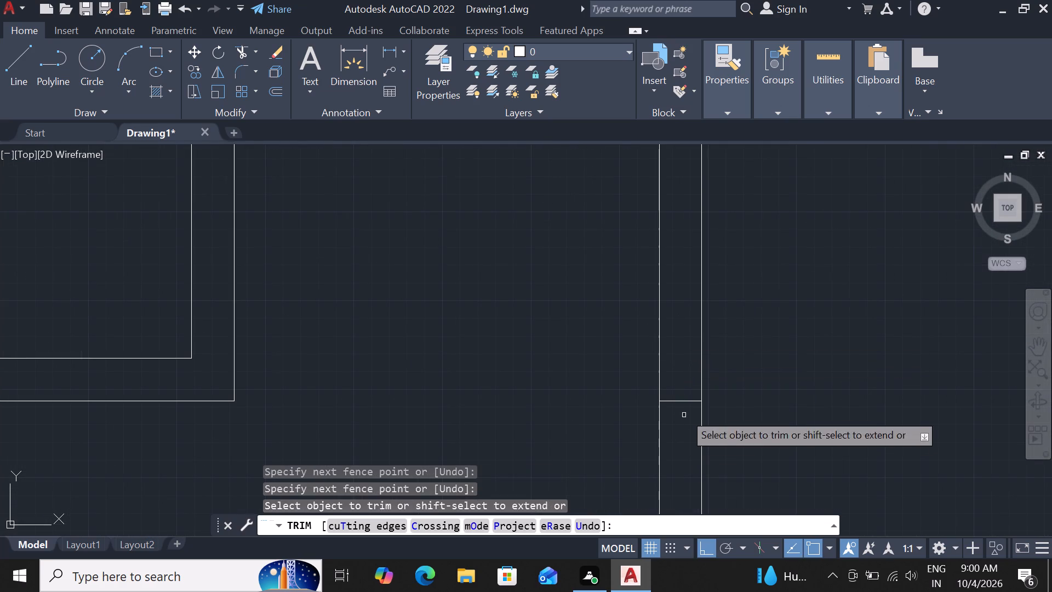
left_click(685, 401)
Trim the overlapping lines where the western horizontal partition meets the first vertical partition wall to open the junction.
scroll(675, 413, "down", 3)
scroll(667, 274, "up", 2)
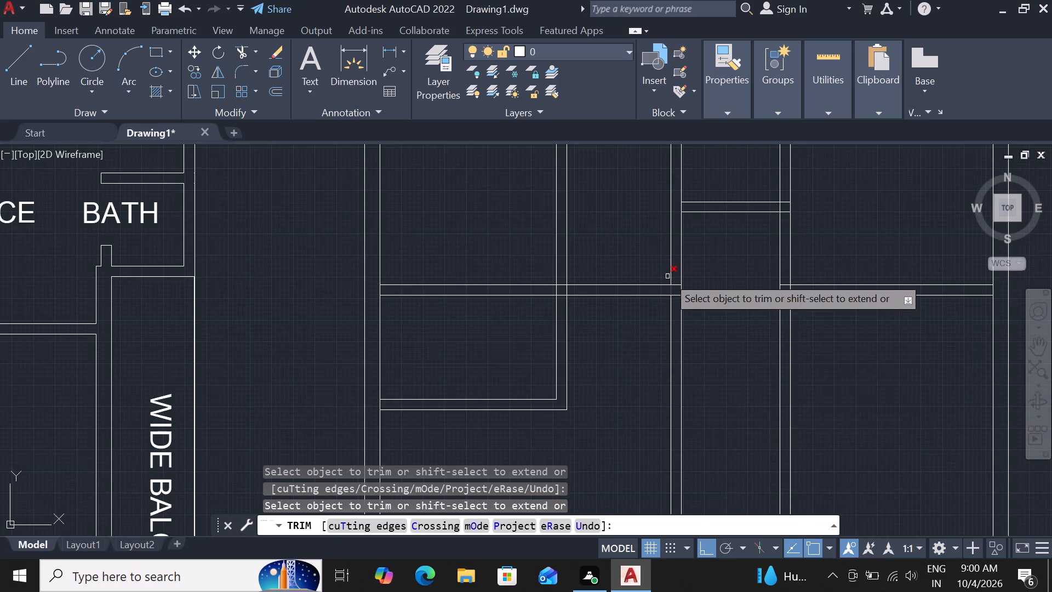
scroll(667, 276, "up", 3)
left_click(701, 356)
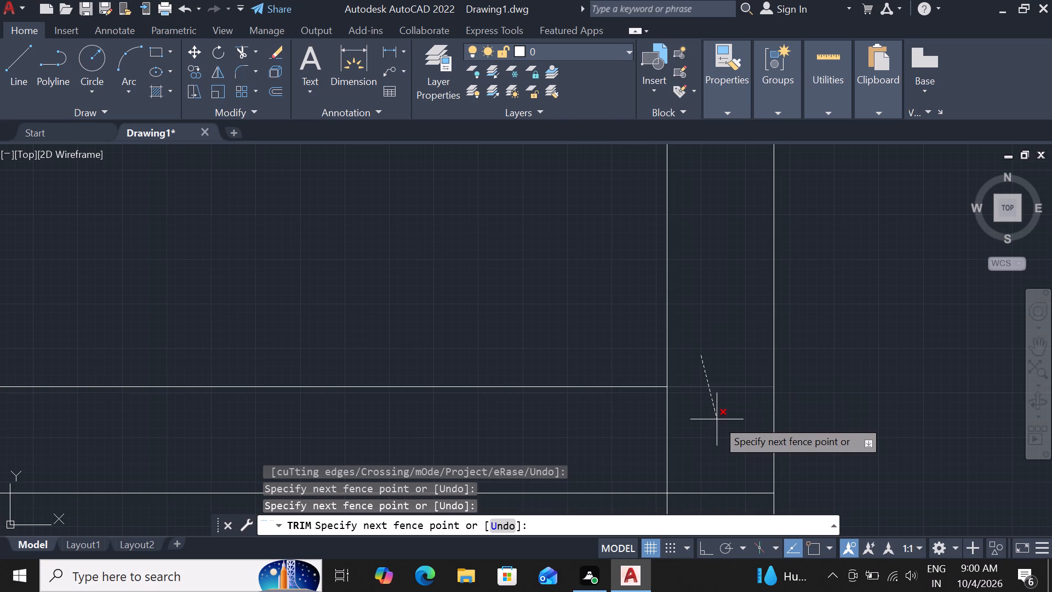
left_click(717, 419)
left_click_drag(660, 433, 667, 426)
left_click(687, 422)
left_click_drag(662, 446, 656, 442)
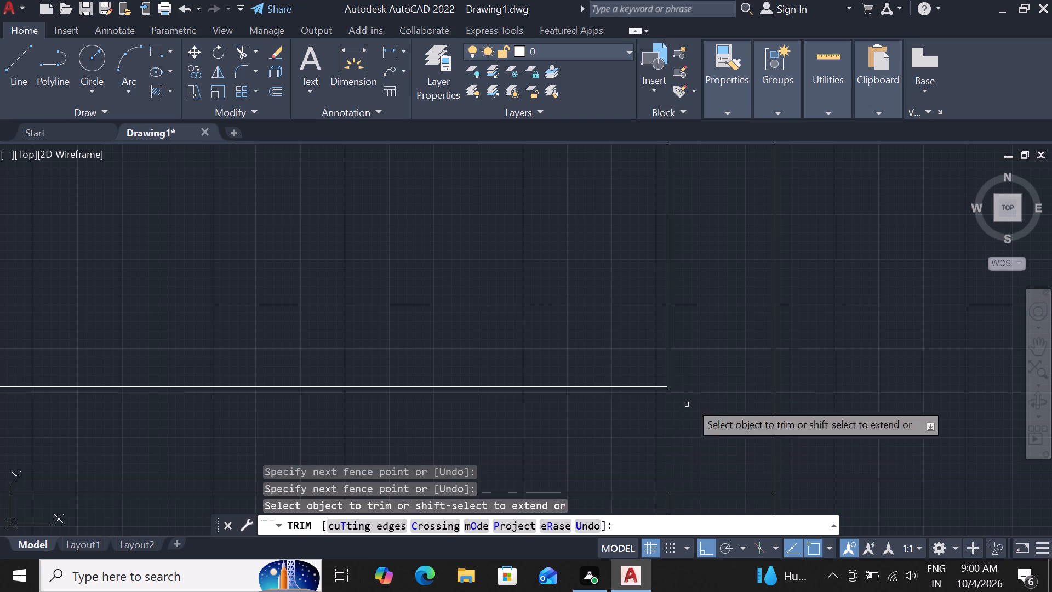
scroll(705, 391, "down", 2)
left_click(707, 440)
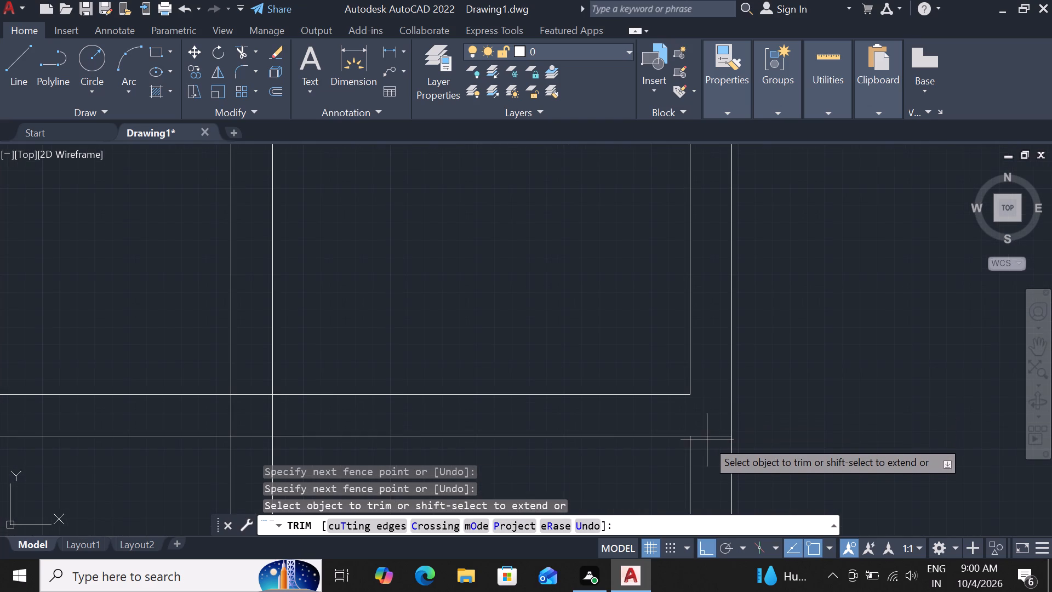
left_click(707, 436)
Trim both lines of the new vertical wall north of the western horizontal partition.
scroll(707, 427, "down", 4)
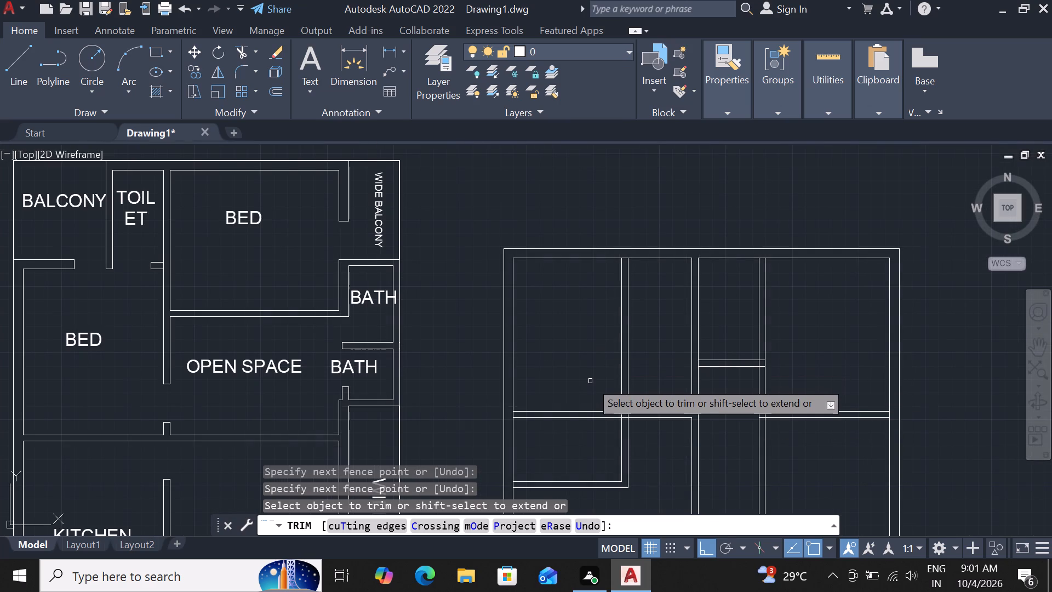
scroll(590, 381, "down", 1)
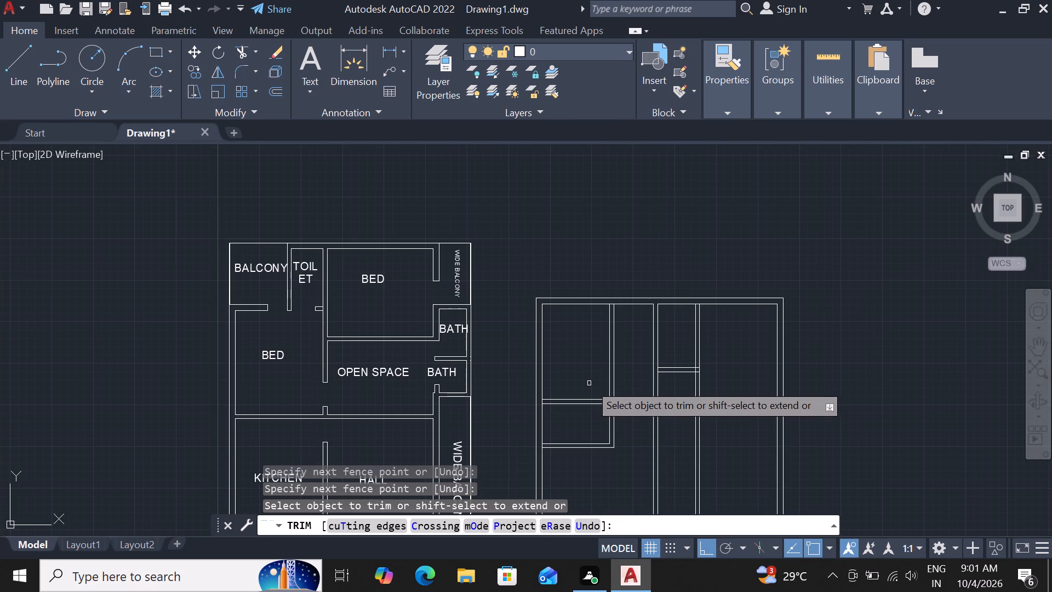
scroll(596, 380, "down", 2)
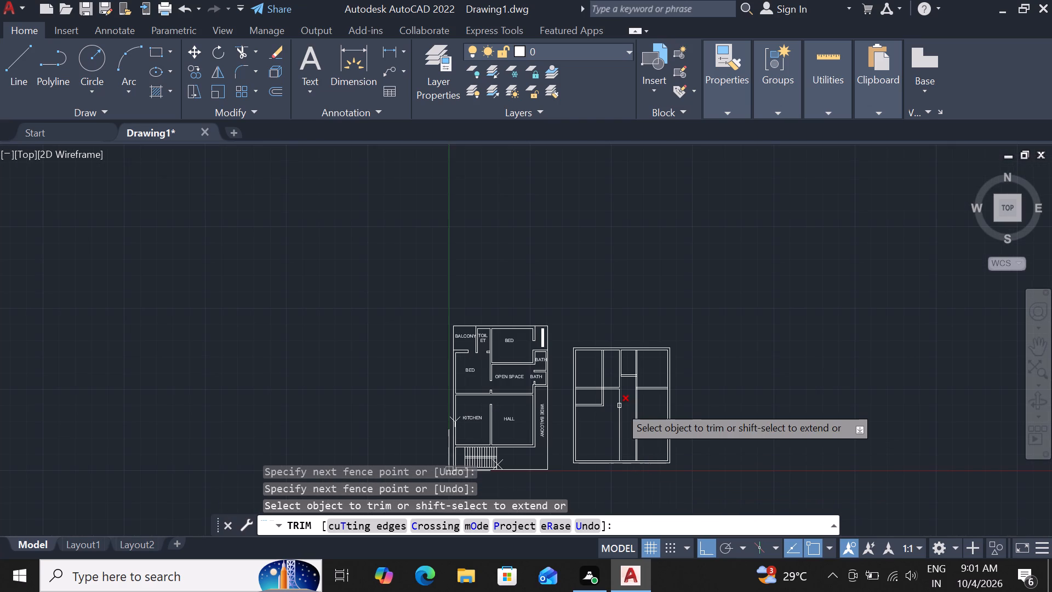
scroll(622, 388, "up", 3)
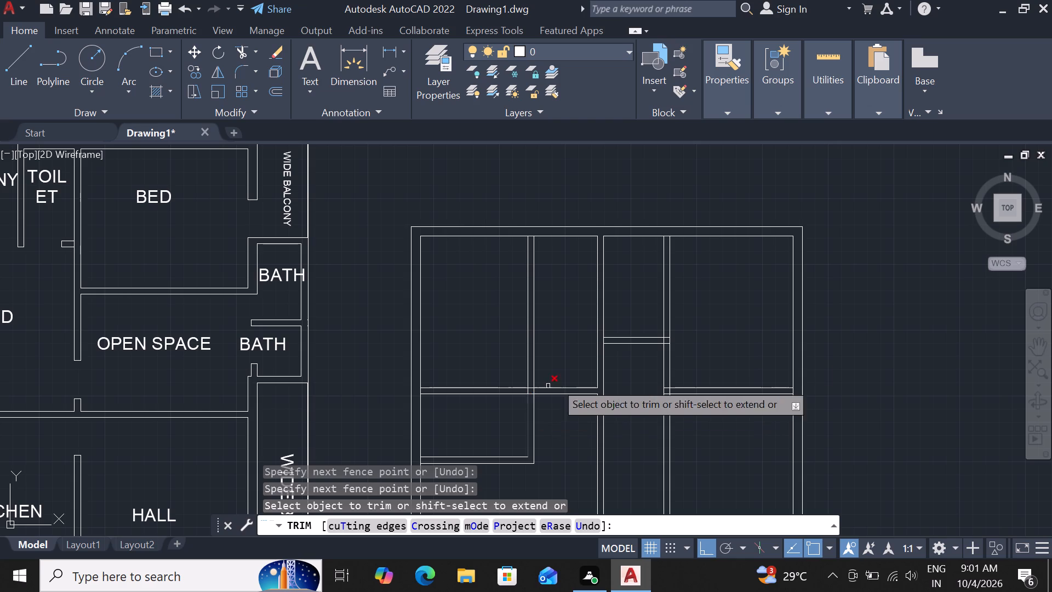
left_click_drag(557, 340, 549, 340)
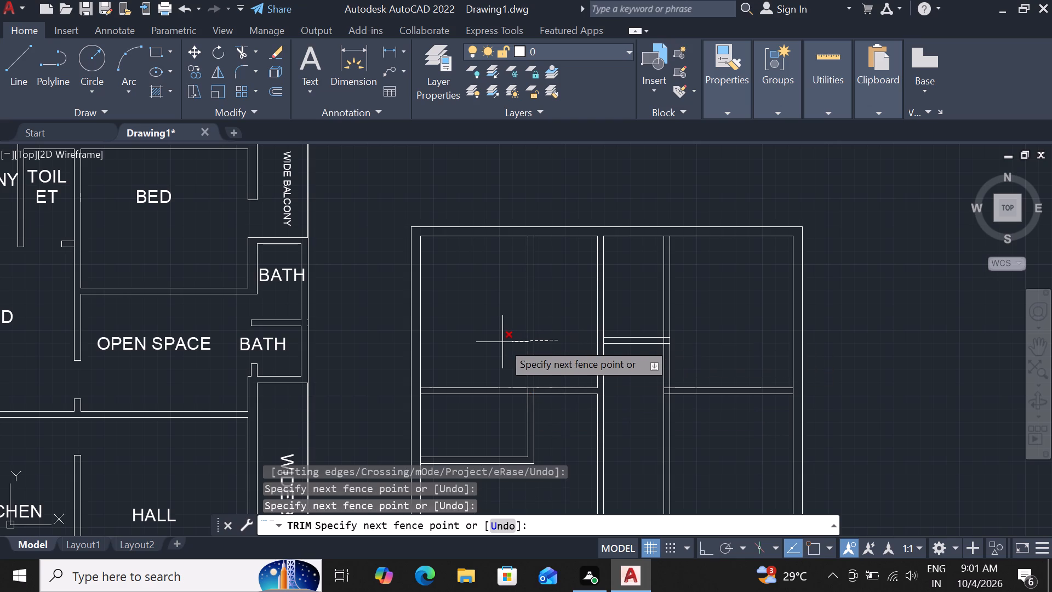
left_click(502, 342)
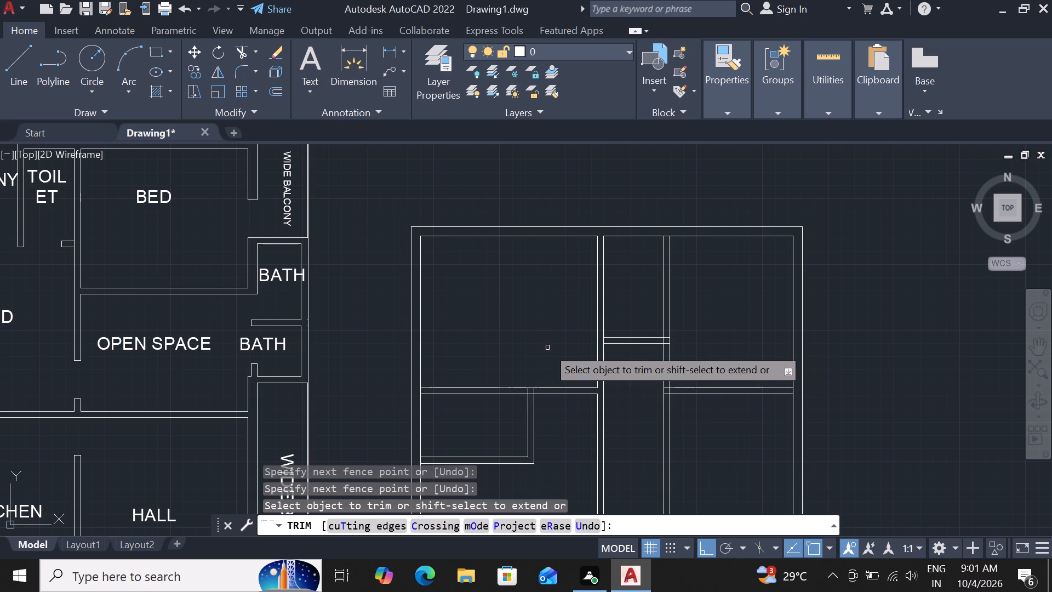
Trim the overlapping lines where the short vertical wall meets the western horizontal partition to open the junction.
scroll(544, 360, "down", 1)
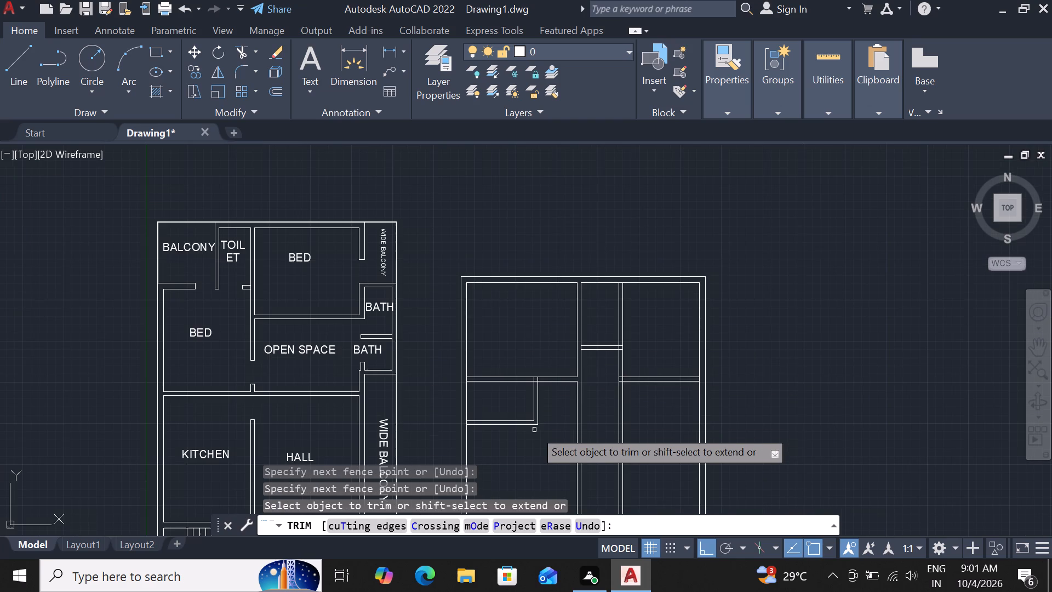
scroll(534, 427, "up", 4)
scroll(527, 366, "down", 2)
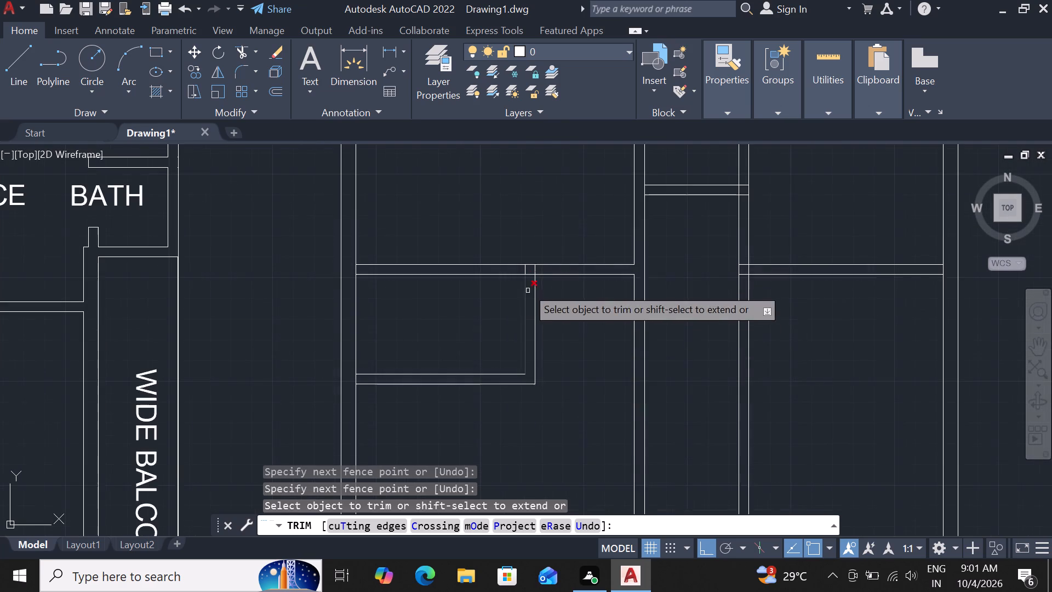
scroll(526, 281, "up", 4)
left_click_drag(482, 203, 497, 203)
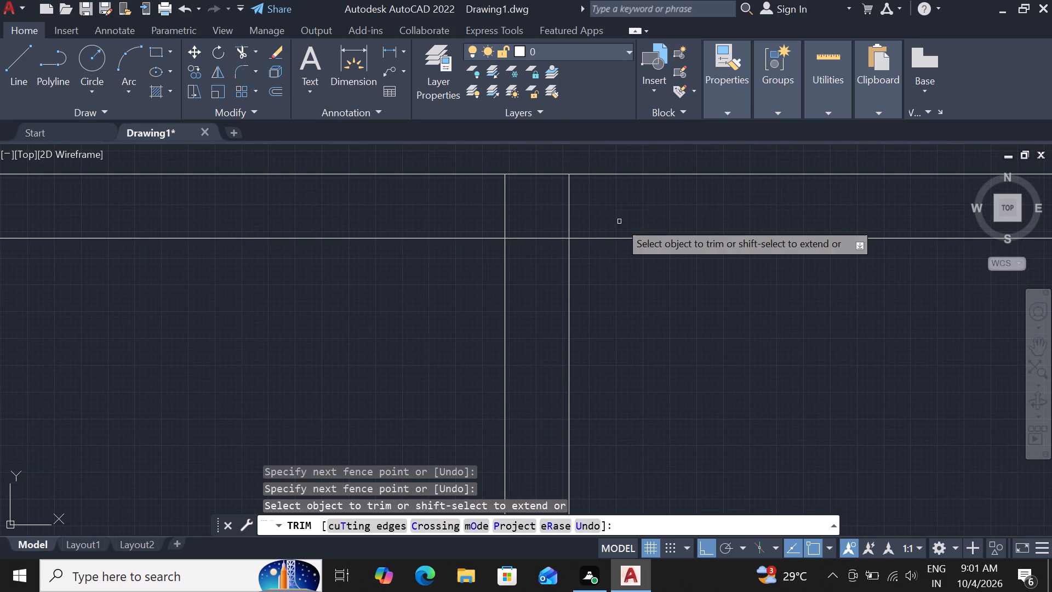
left_click_drag(591, 209, 558, 201)
left_click_drag(482, 194, 494, 198)
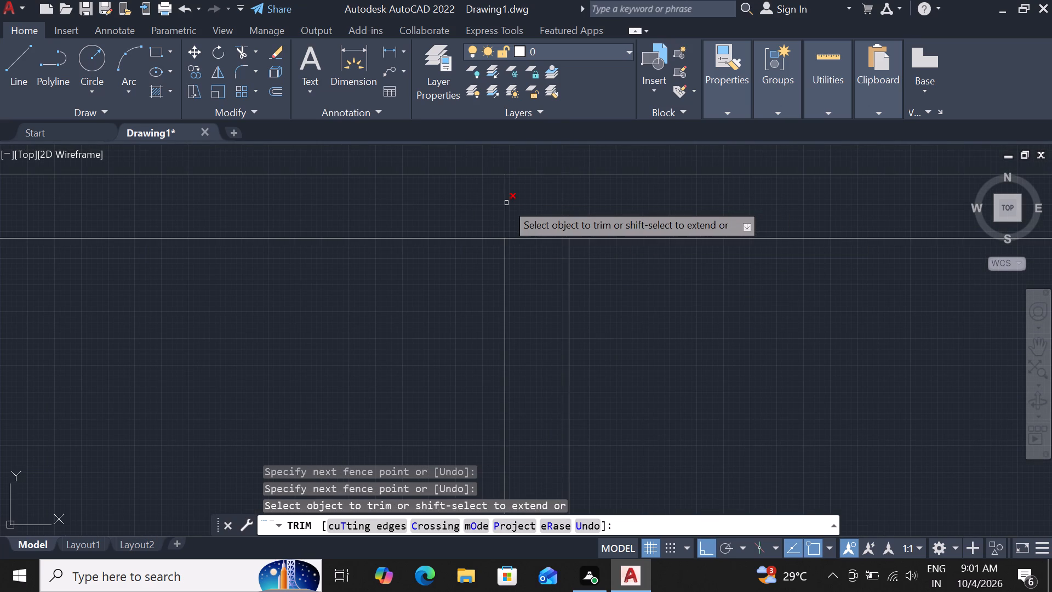
left_click(506, 203)
left_click(538, 238)
Trim the inner line of the west outer wall where the southern cross wall and the western horizontal partition meet it.
scroll(541, 236, "down", 5)
scroll(449, 294, "up", 4)
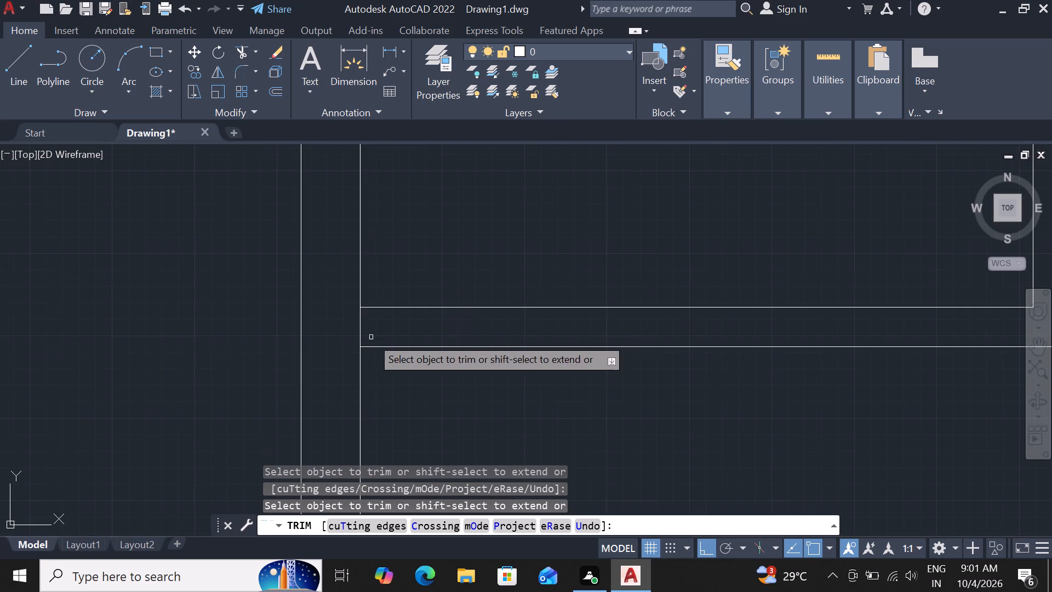
left_click(358, 329)
scroll(353, 326, "down", 5)
scroll(351, 270, "up", 4)
scroll(375, 363, "up", 2)
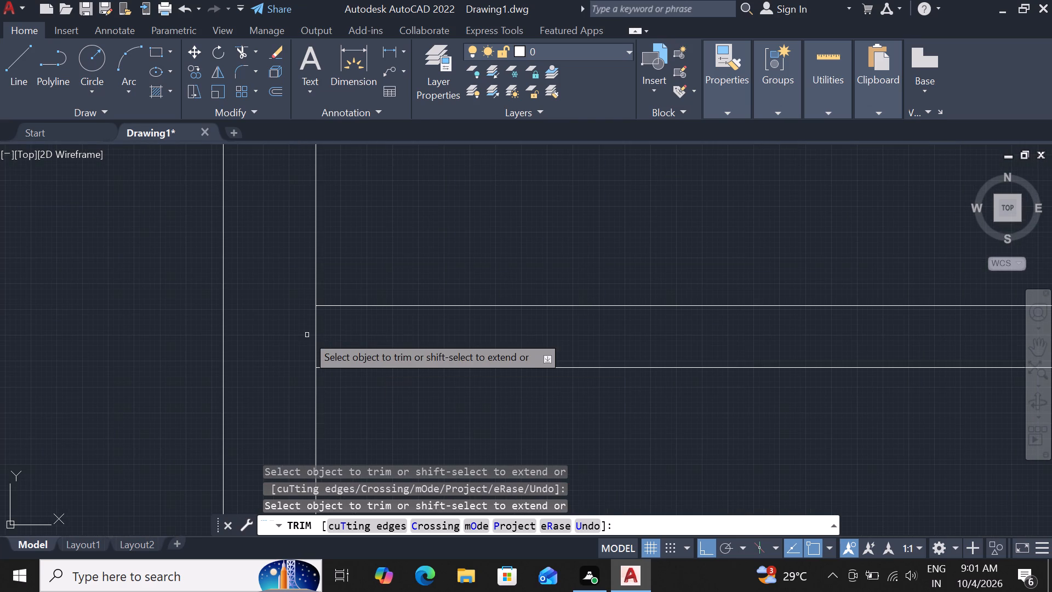
left_click(311, 338)
left_click(320, 337)
Trim the inner line of the south outer wall between the paired lines of both vertical partition walls.
scroll(320, 337, "down", 8)
scroll(374, 280, "up", 3)
scroll(387, 285, "down", 2)
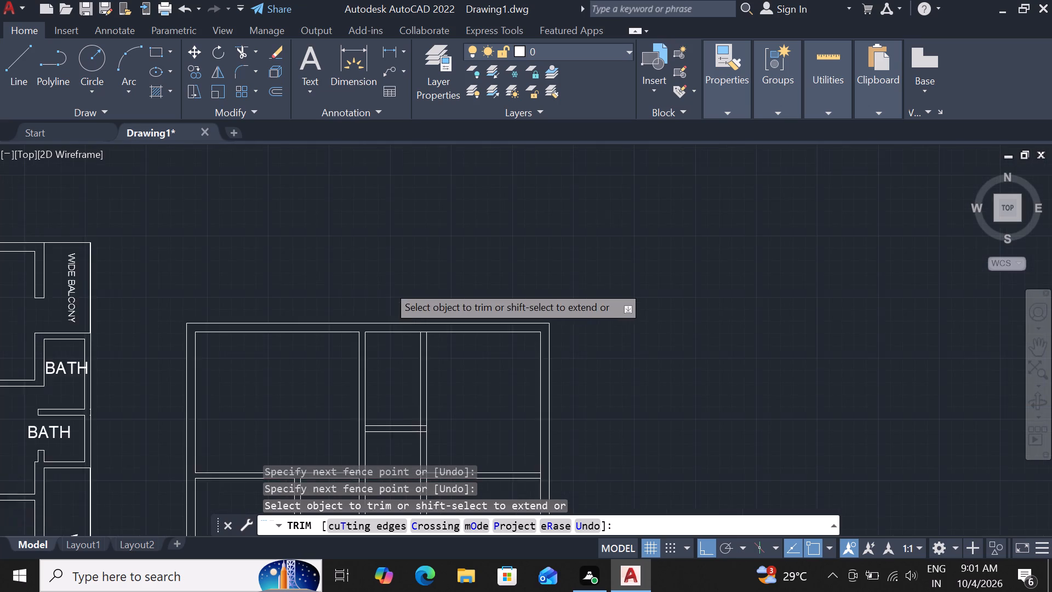
scroll(390, 286, "down", 1)
scroll(583, 266, "down", 1)
scroll(456, 325, "up", 3)
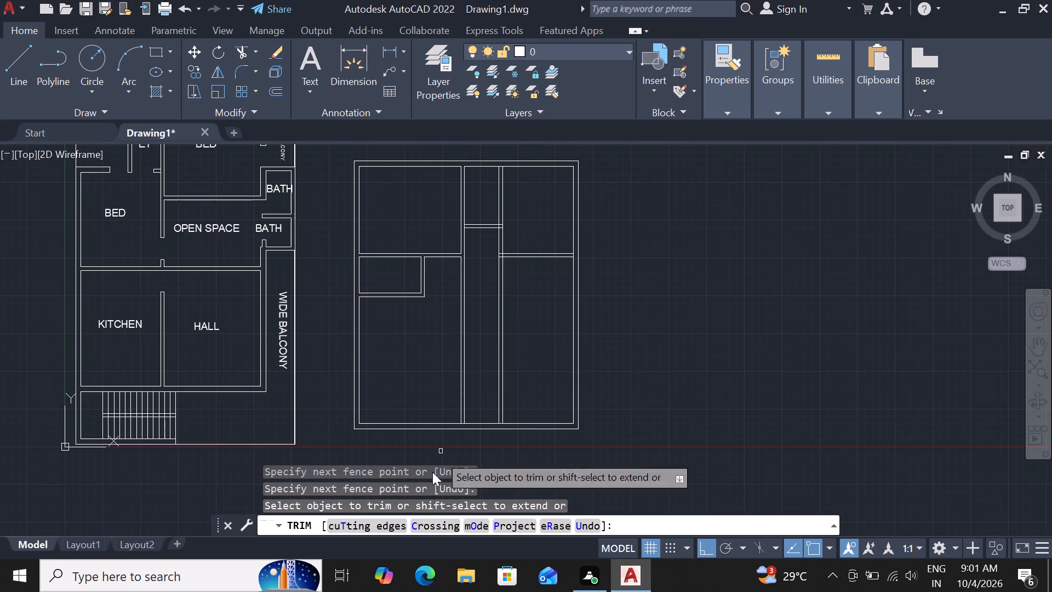
scroll(434, 466, "up", 2)
scroll(473, 408, "up", 3)
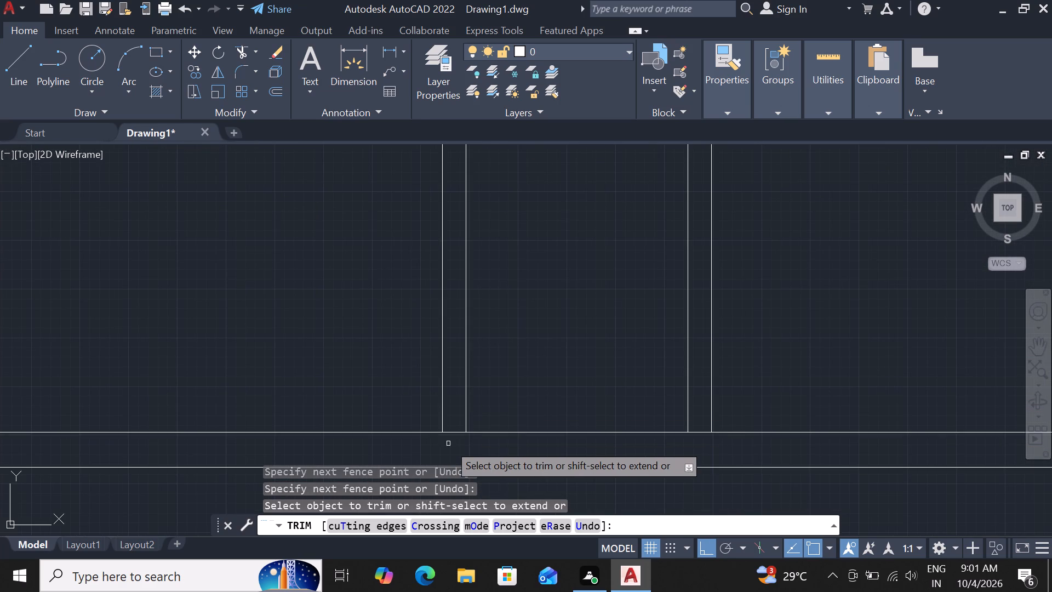
left_click(451, 434)
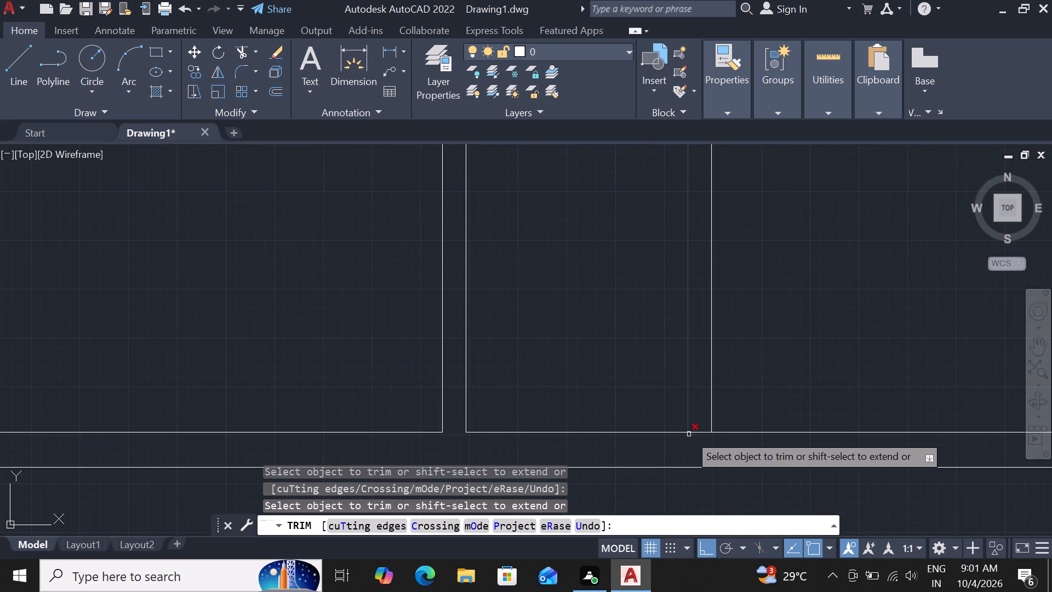
left_click(697, 433)
scroll(639, 436, "down", 4)
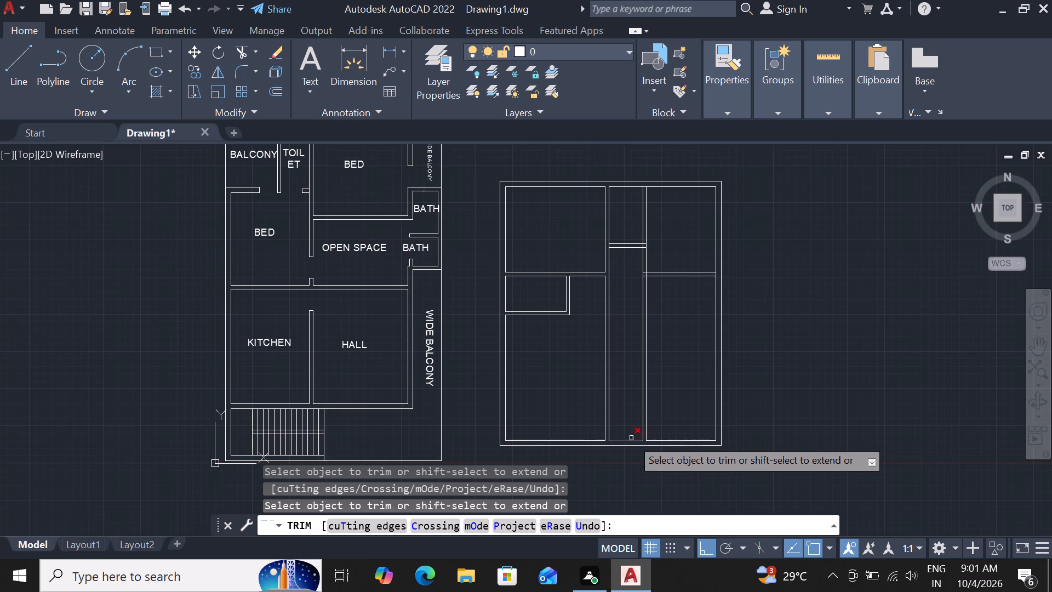
Measure the width of the northeastern room along its southern horizontal partition using the Dimension tool.
key("Escape")
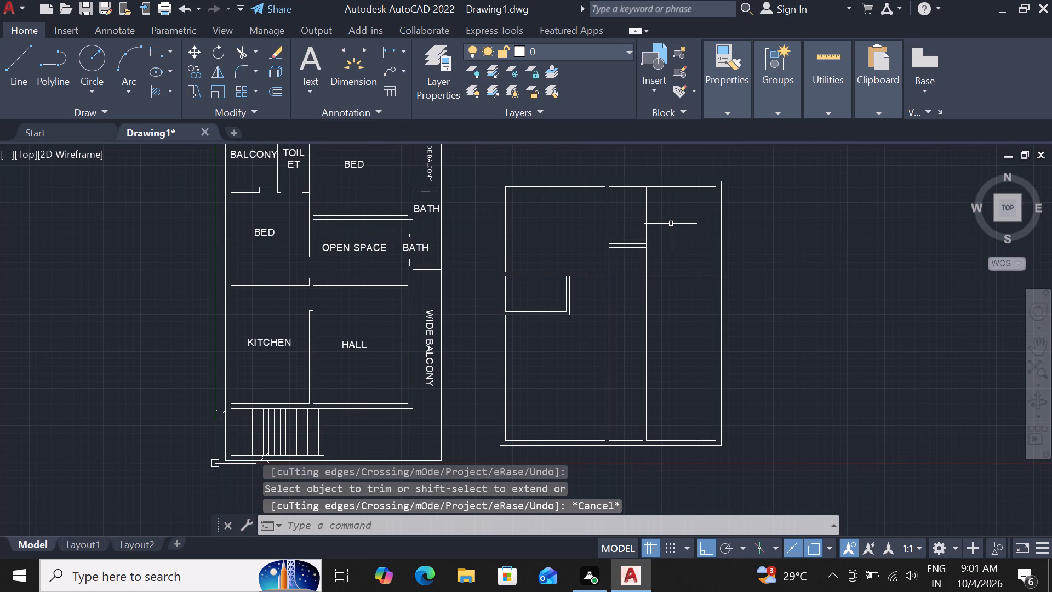
scroll(665, 200, "up", 1)
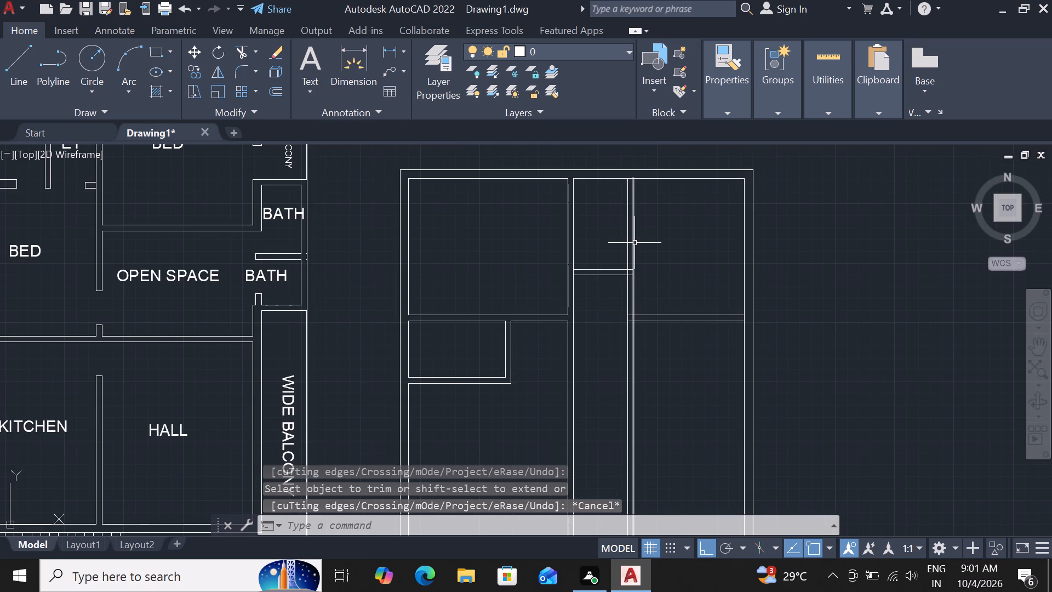
scroll(605, 254, "down", 1)
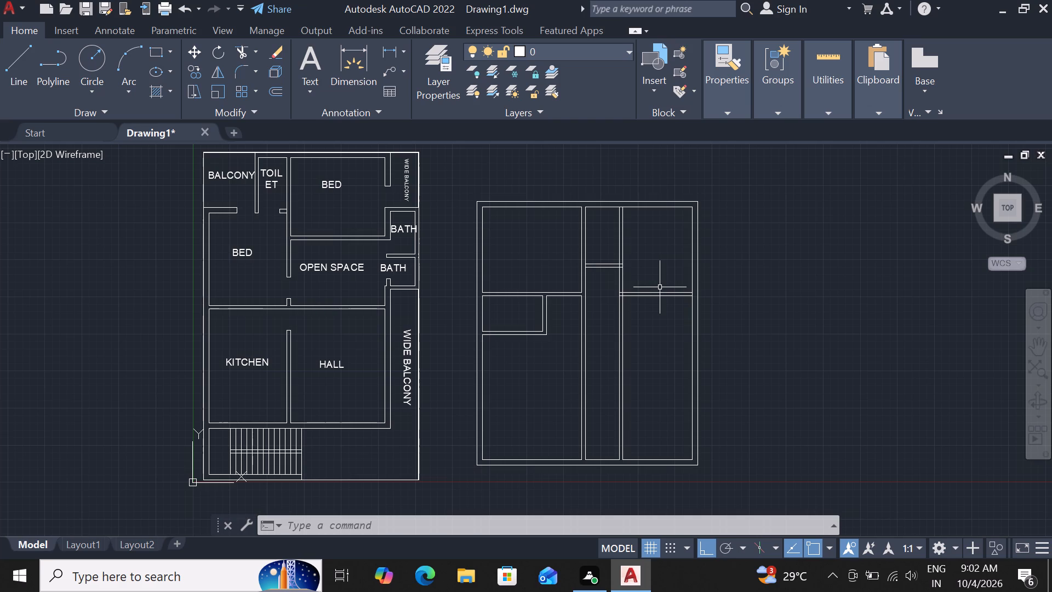
scroll(661, 263, "up", 2)
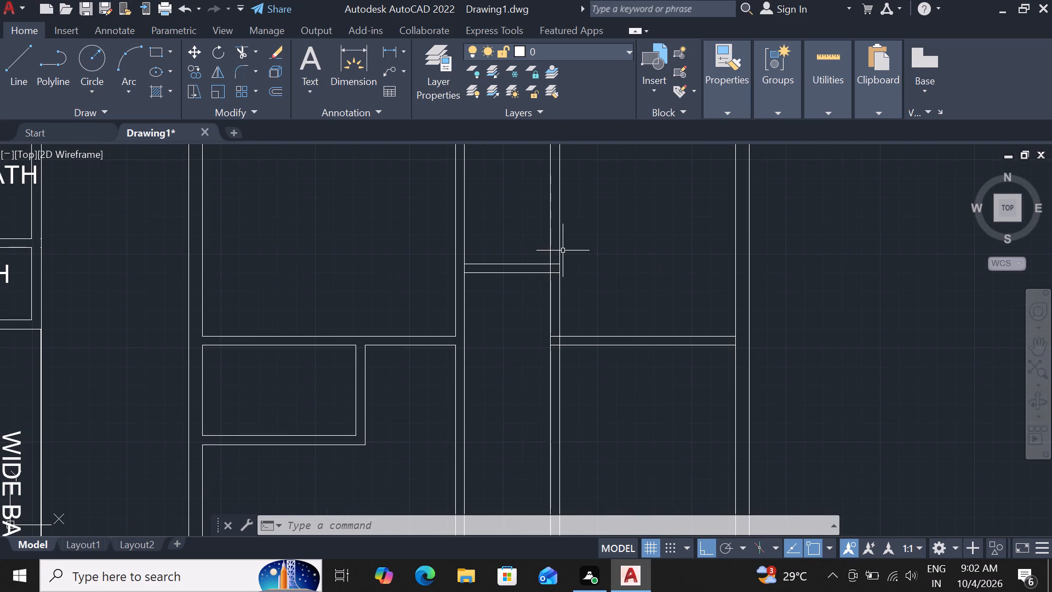
scroll(561, 258, "down", 2)
left_click_drag(354, 52, 355, 57)
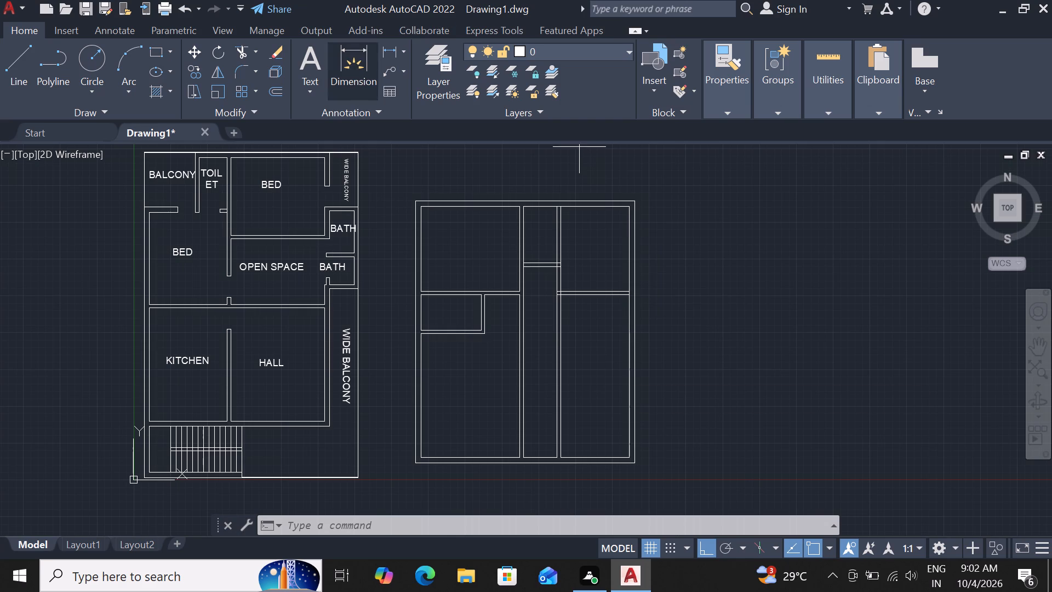
scroll(563, 301, "up", 2)
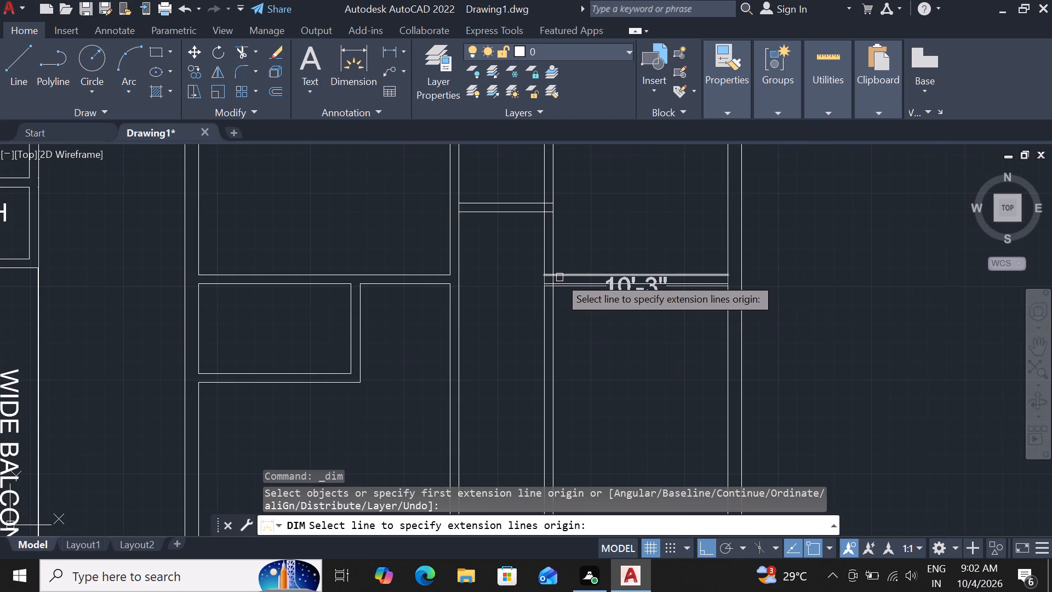
left_click_drag(550, 274, 554, 273)
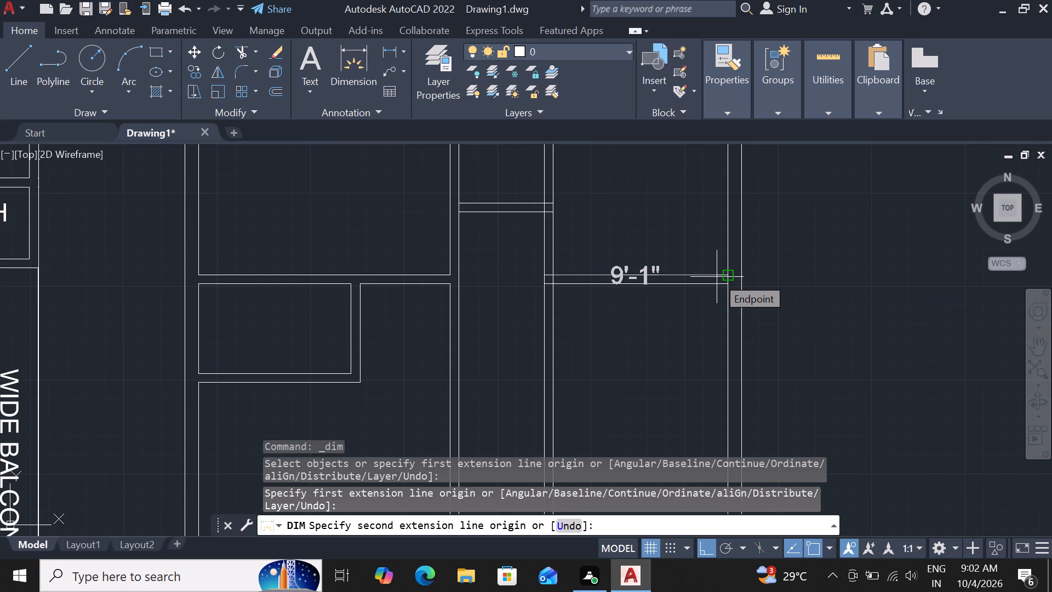
key("Escape")
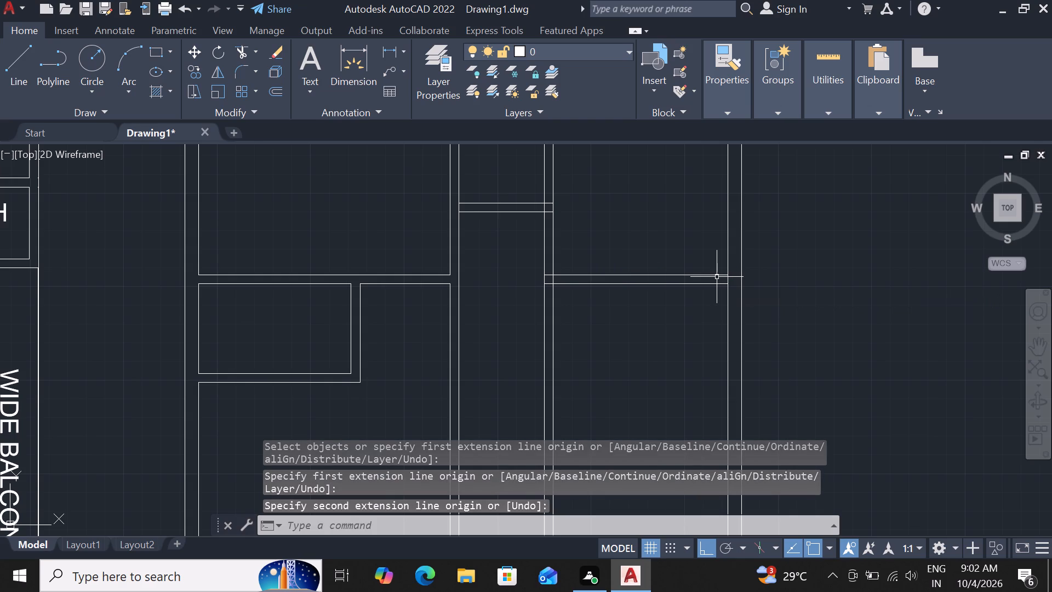
Measure the overall width of the second floor plan along its north outer wall using the Dimension tool.
scroll(717, 277, "down", 2)
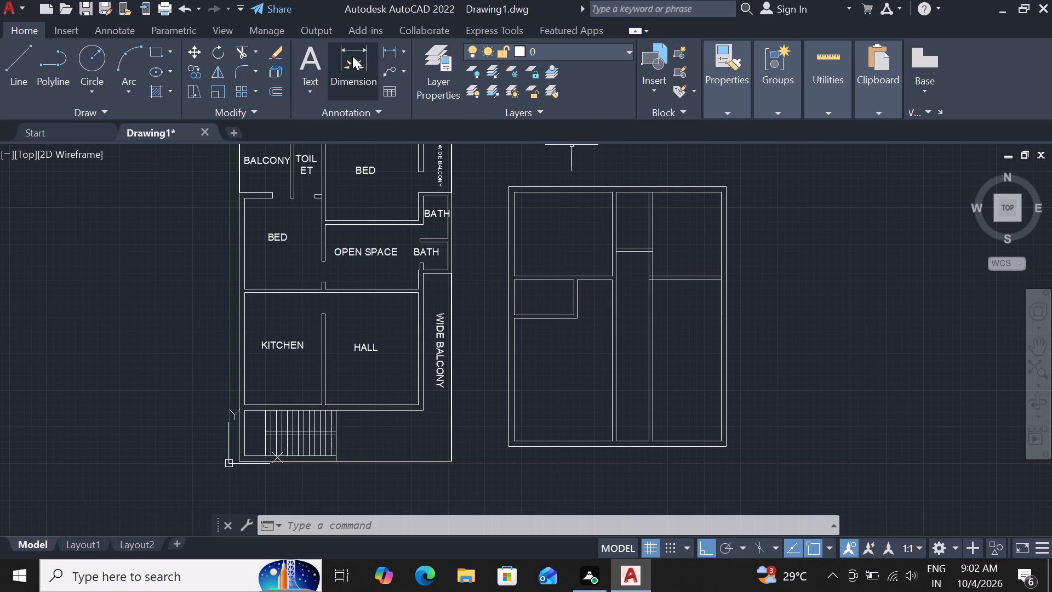
left_click_drag(352, 56, 362, 65)
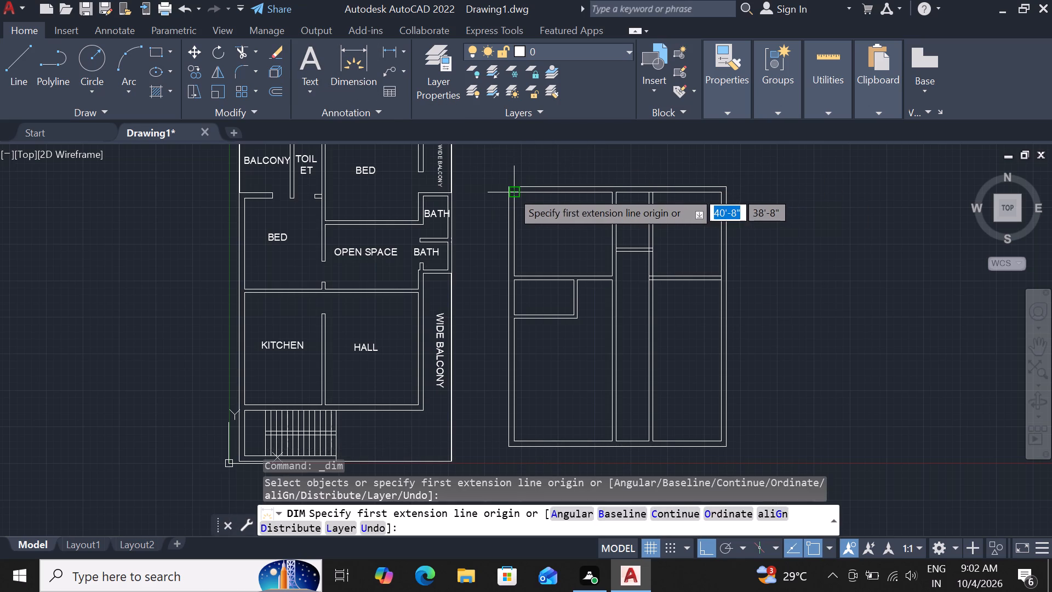
left_click(507, 189)
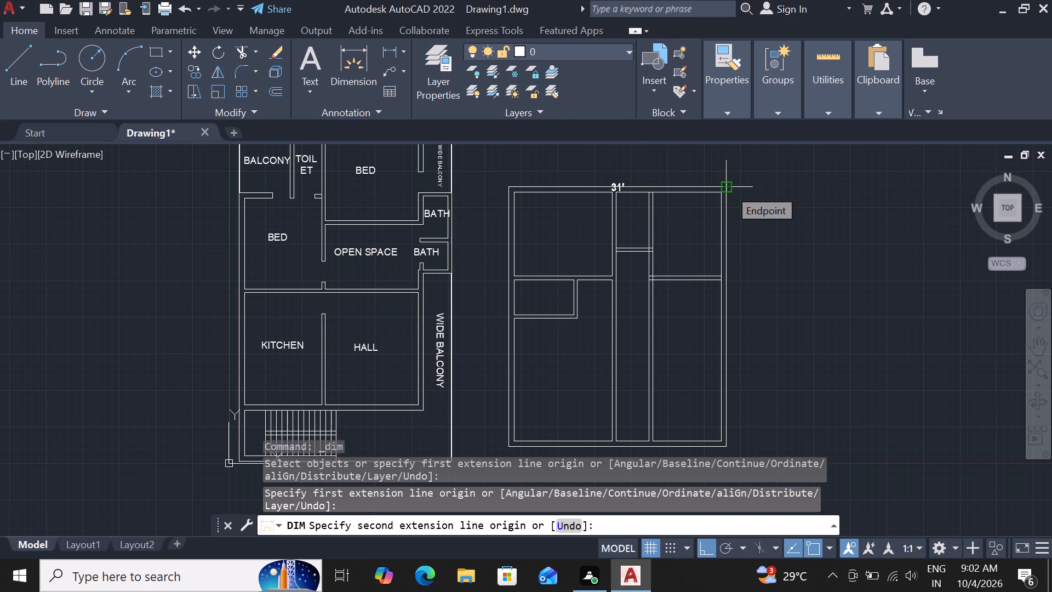
key("Escape")
scroll(722, 196, "down", 2)
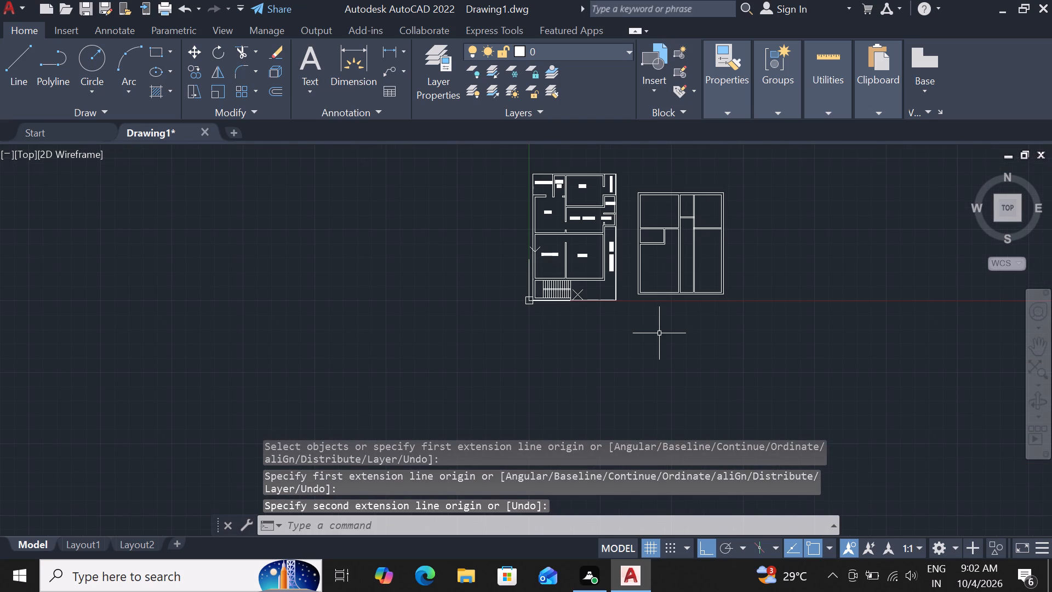
Offset the west line of the western vertical partition by 10'6", once to the east and once to the west.
scroll(713, 272, "up", 3)
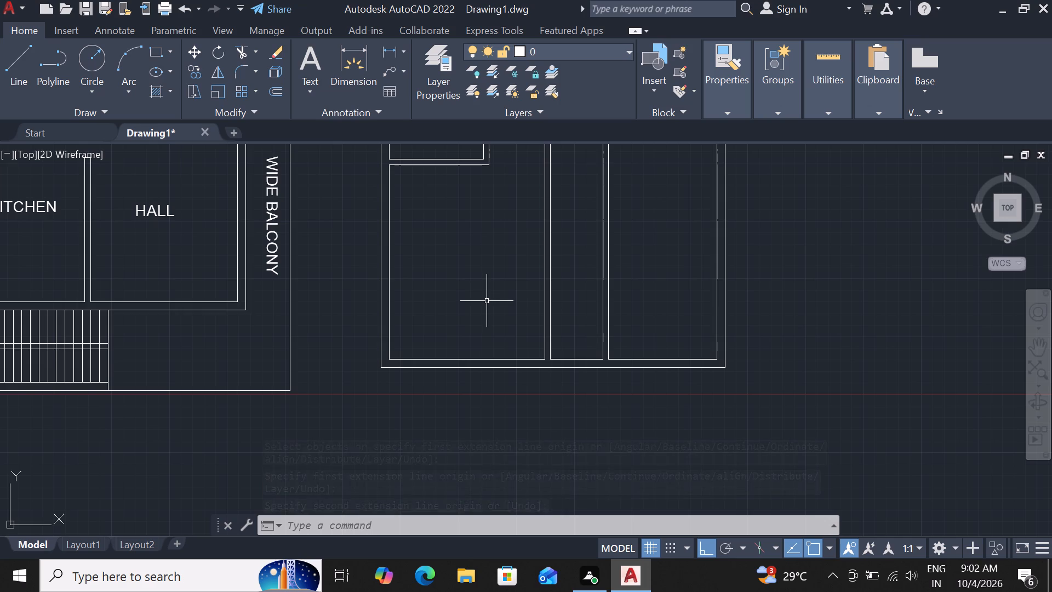
scroll(586, 297, "down", 2)
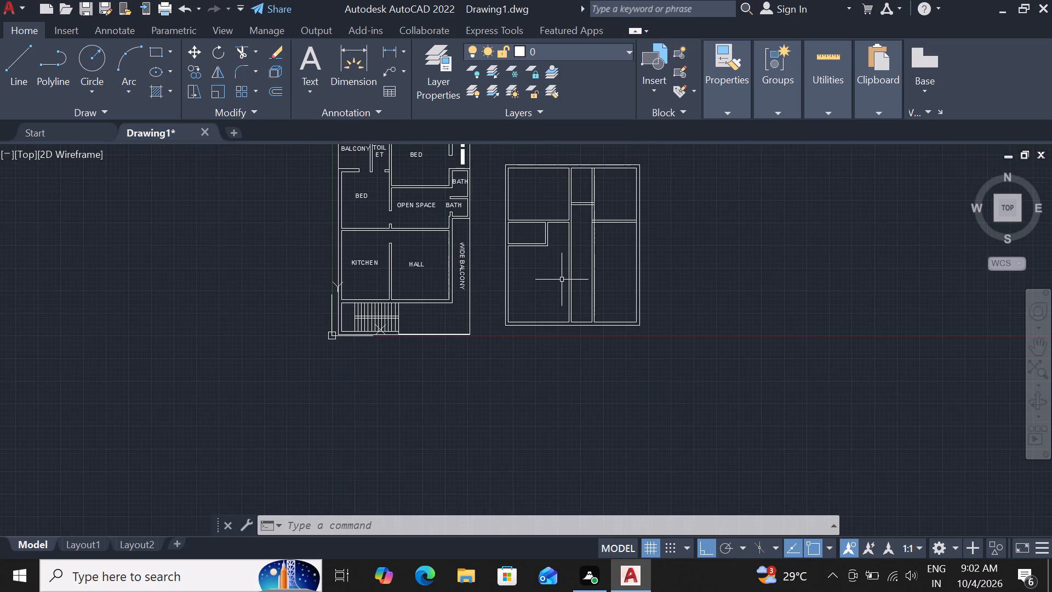
scroll(562, 280, "up", 2)
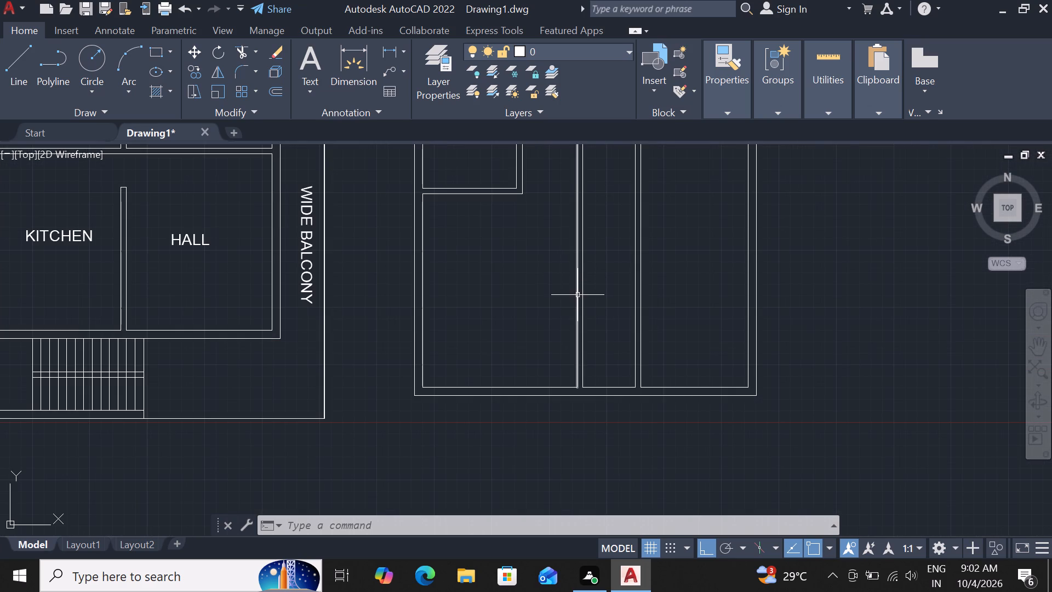
left_click(575, 297)
left_click(573, 297)
key("o")
type("f")
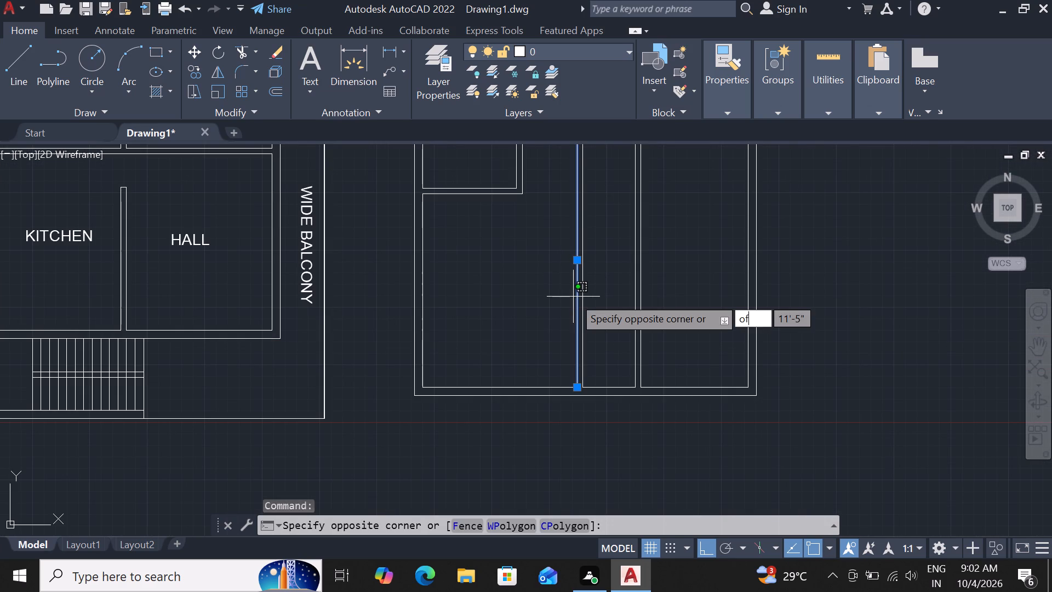
key("space")
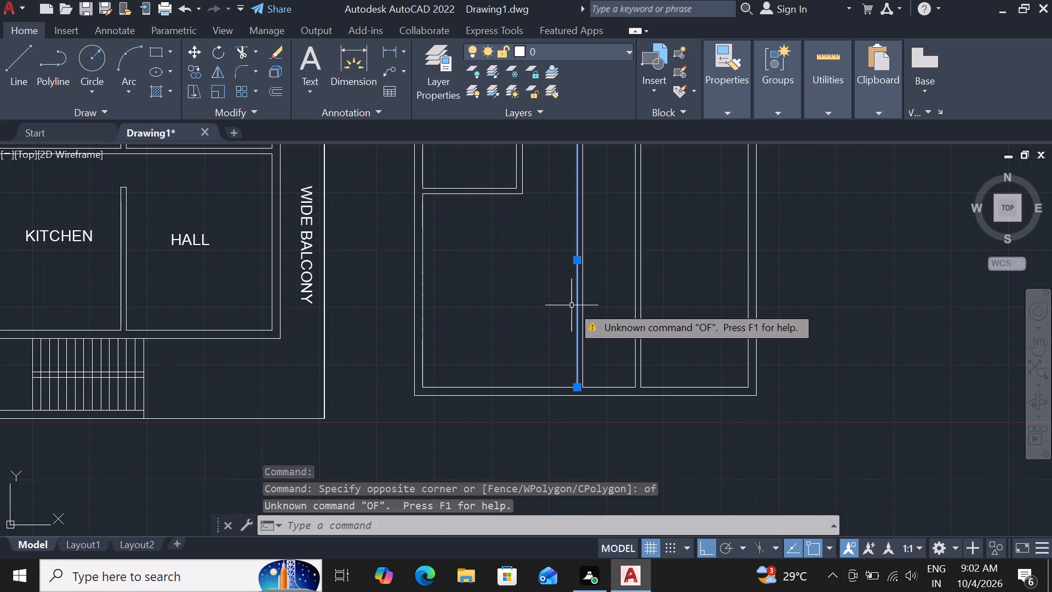
key("o")
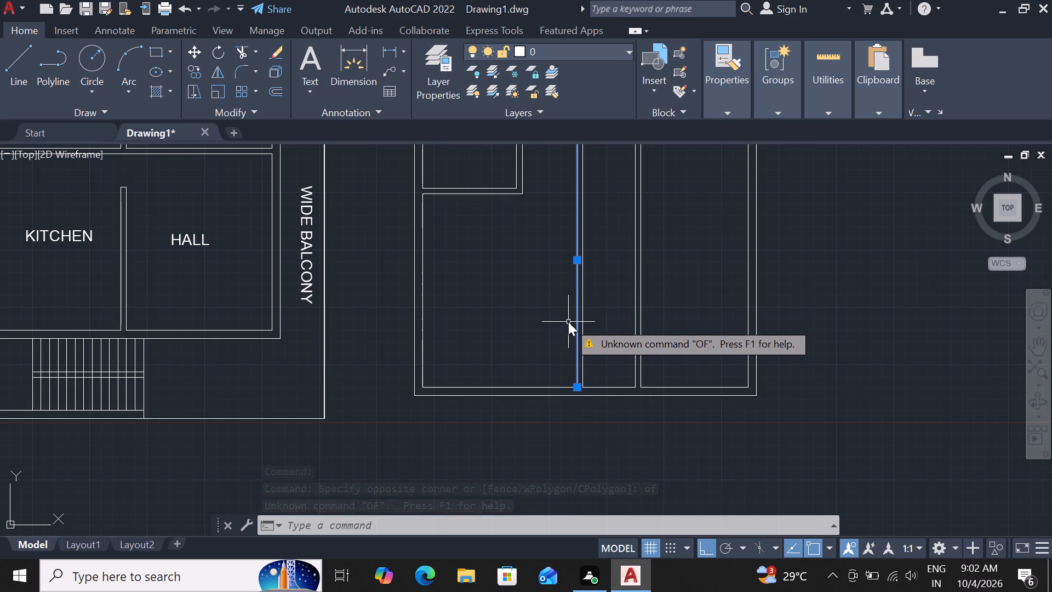
type("f 1")
type("0'")
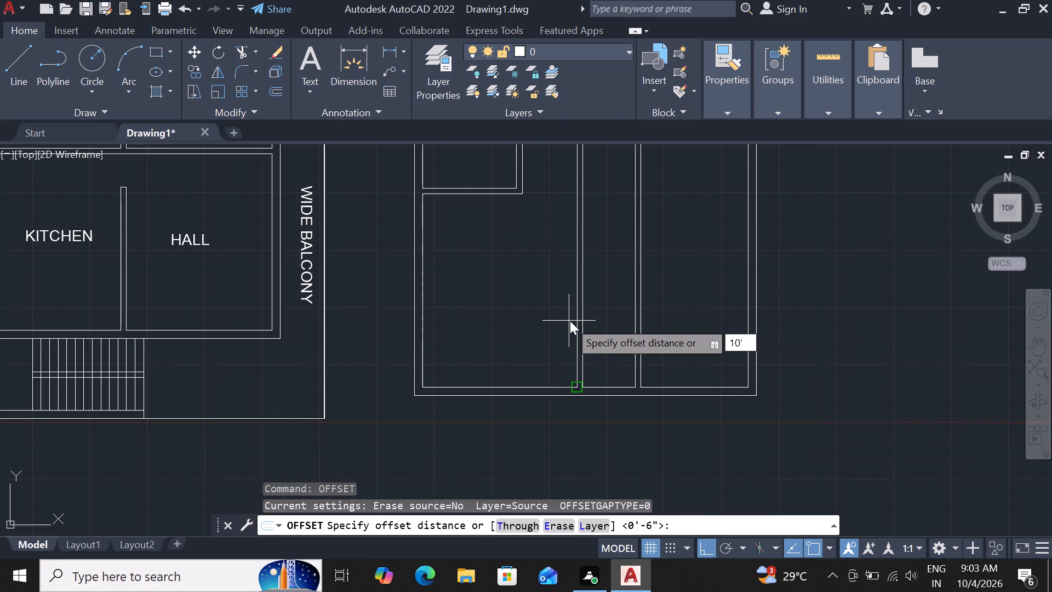
key("6")
key("shift+quotedbl")
key("Return")
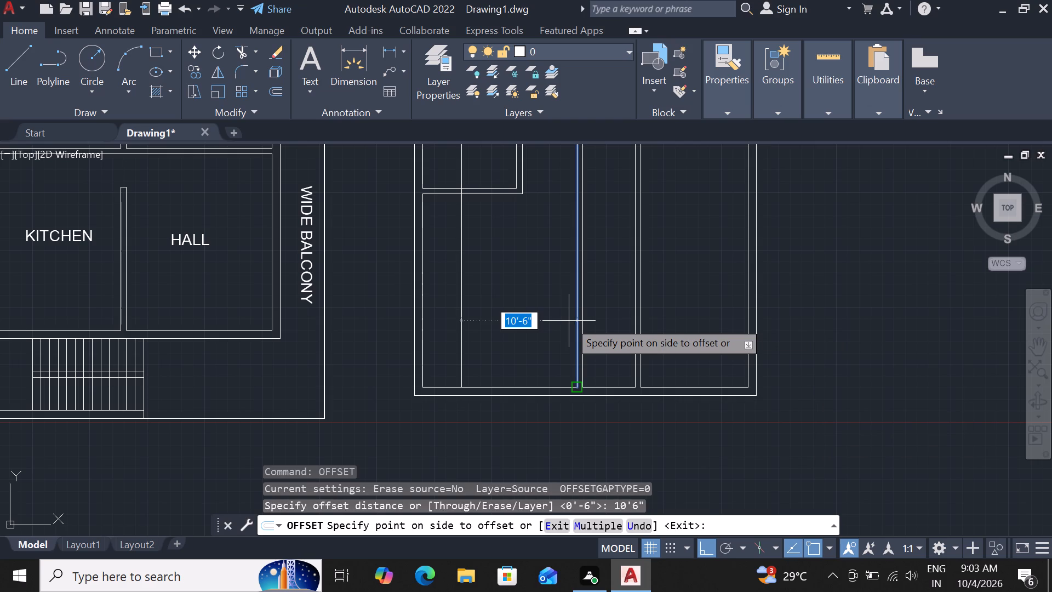
left_click(569, 321)
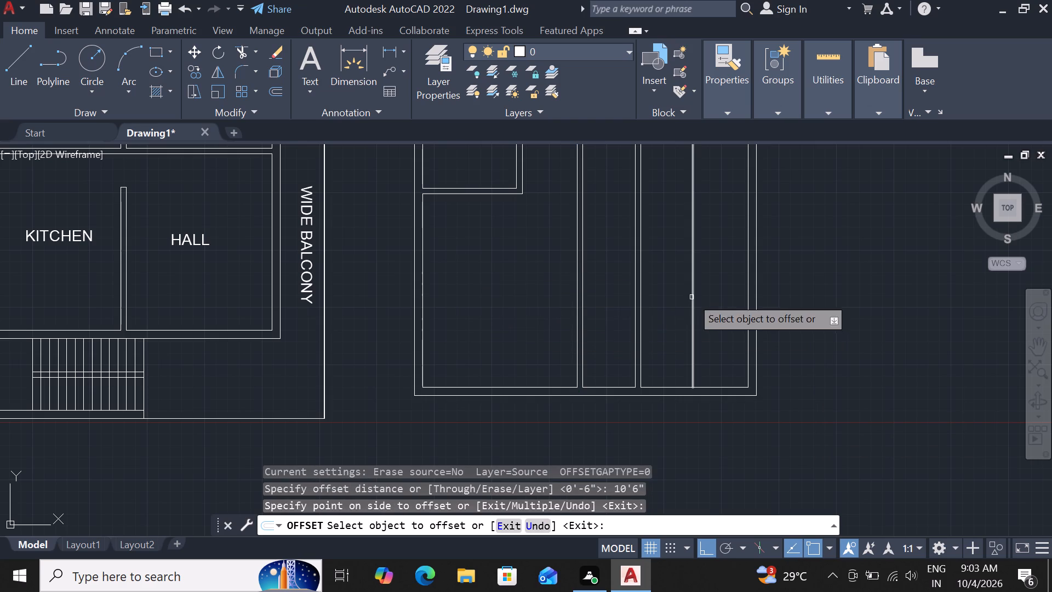
left_click(576, 311)
left_click(478, 319)
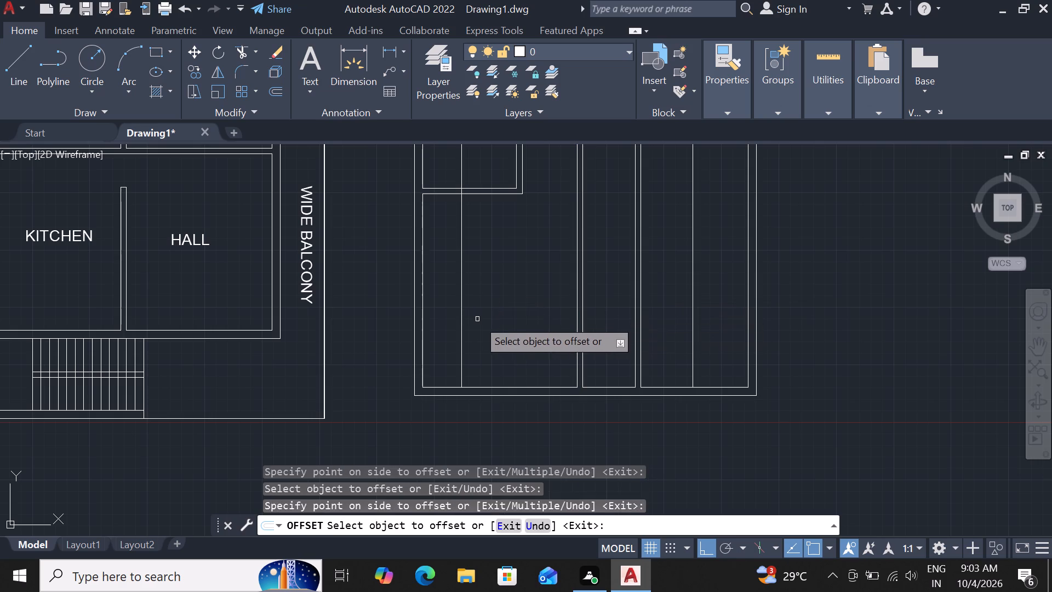
key("Escape")
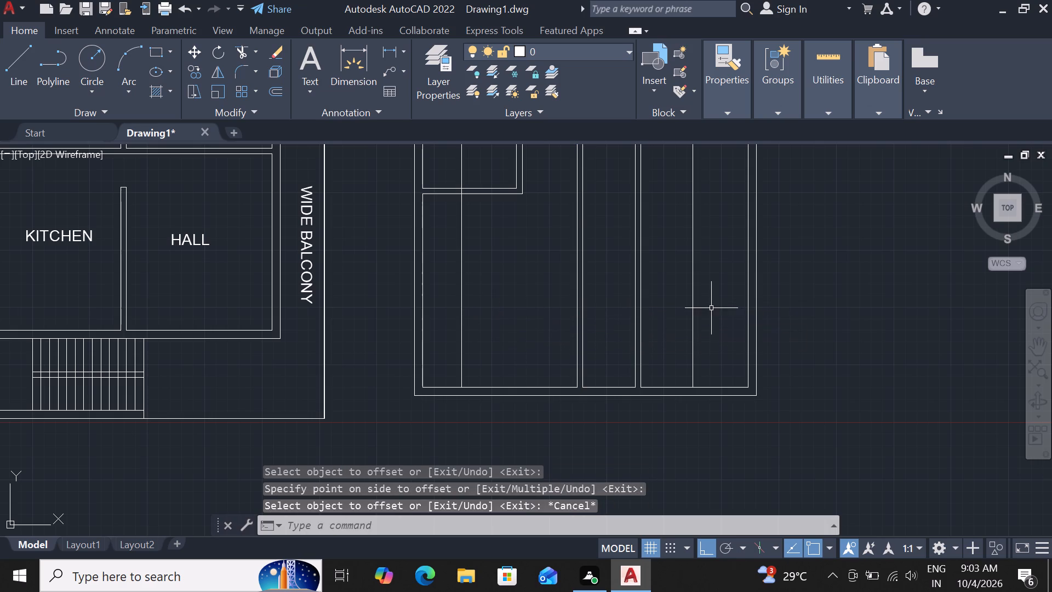
Delete the stray offset line running vertically through the eastern room.
left_click(693, 313)
key("Delete")
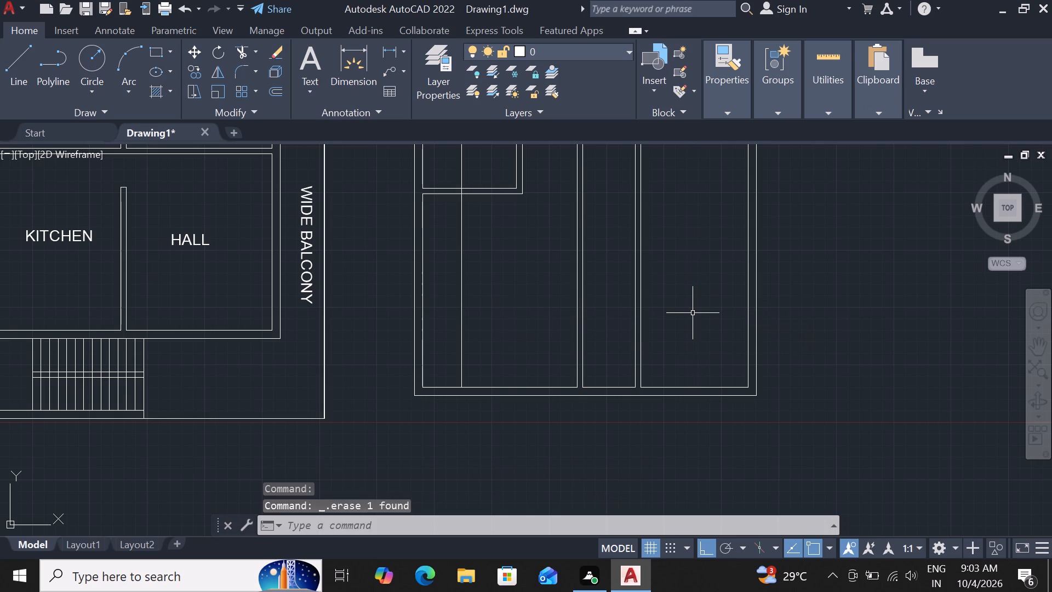
Offset the new vertical line in the southwestern room 6" to the west to form a wall.
scroll(693, 313, "down", 2)
scroll(607, 283, "up", 1)
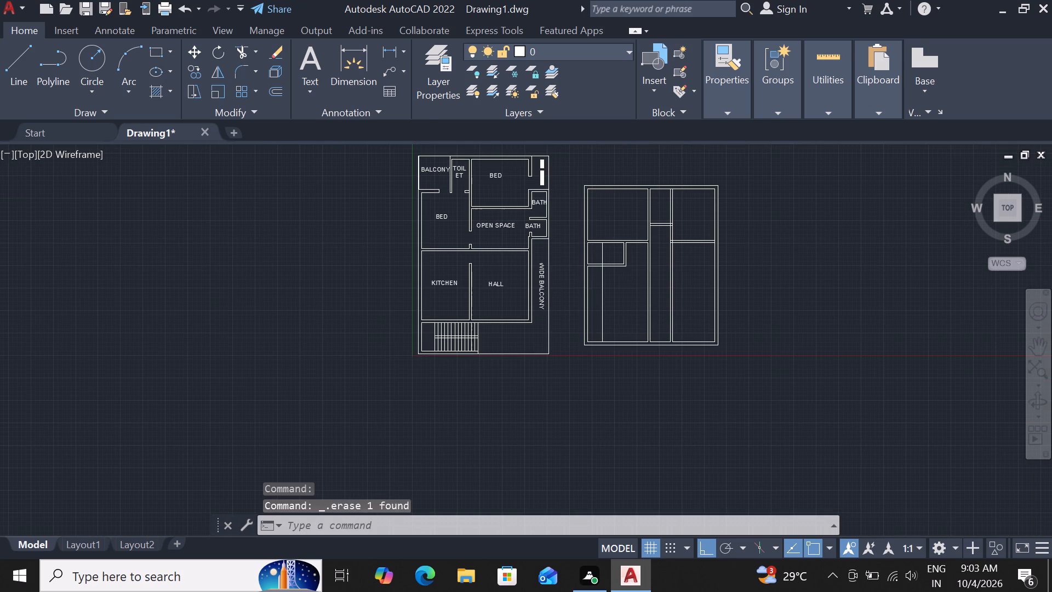
scroll(607, 283, "up", 1)
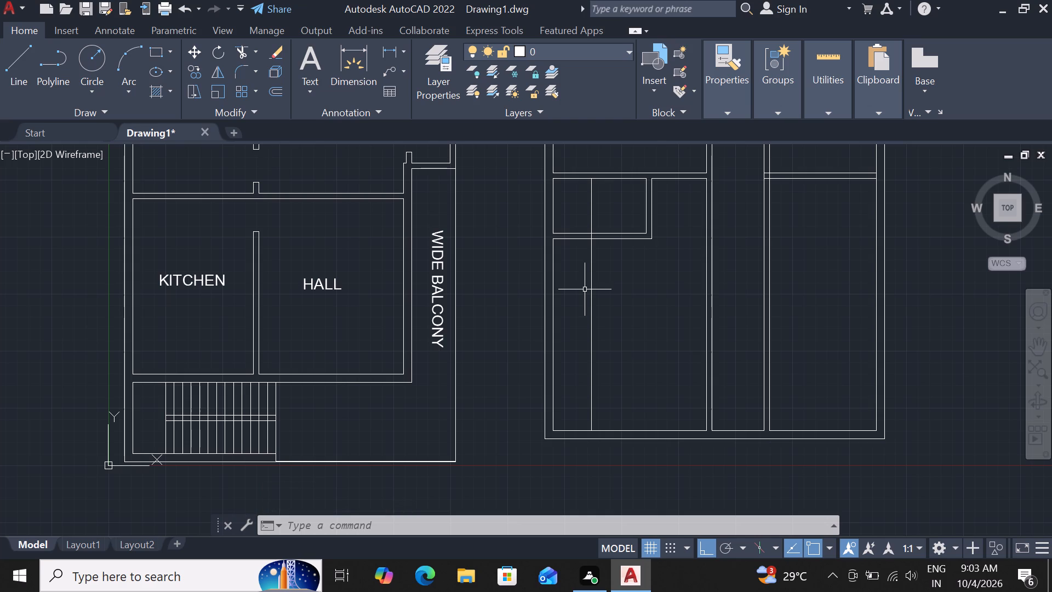
scroll(585, 291, "up", 1)
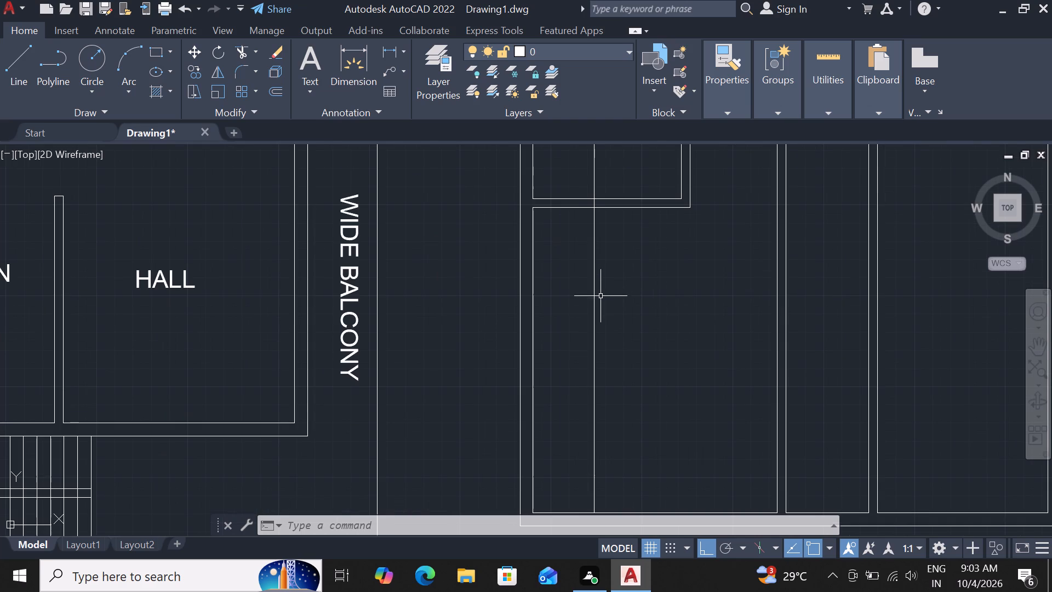
left_click(595, 304)
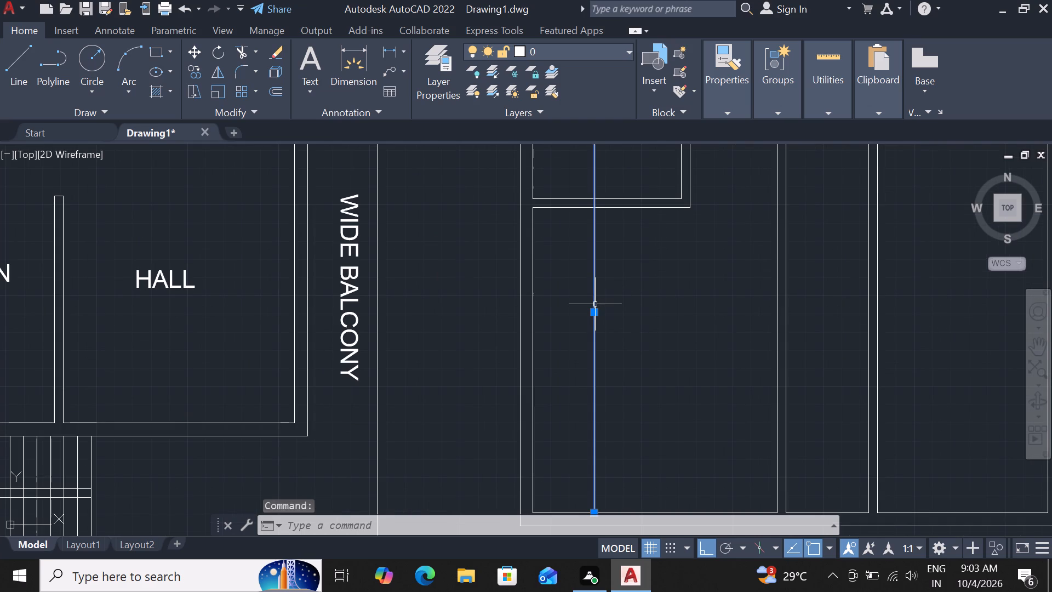
key("o")
type("f")
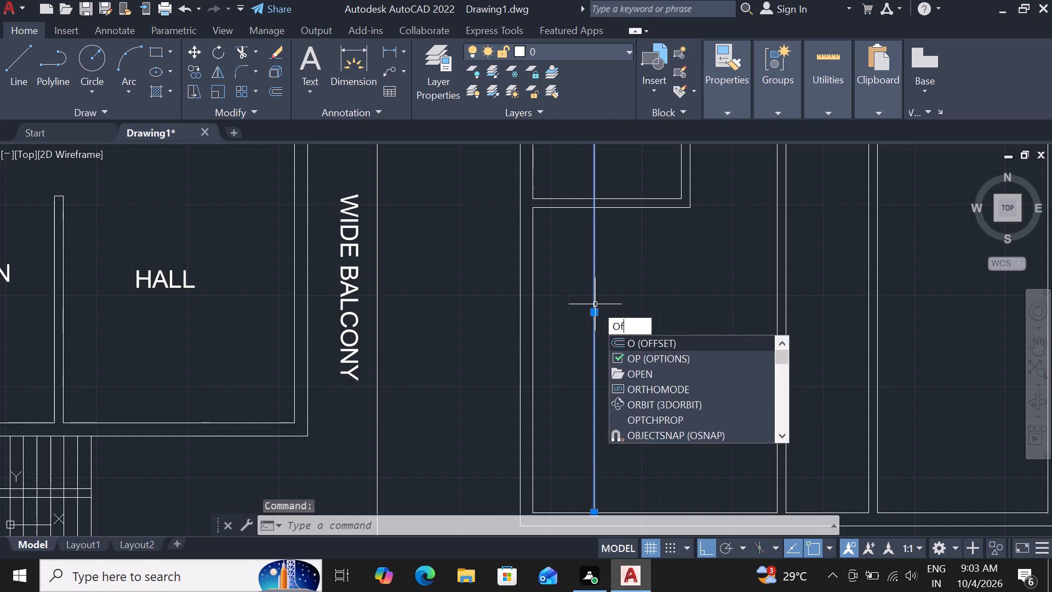
key("space")
key("6")
key("shift+quotedbl")
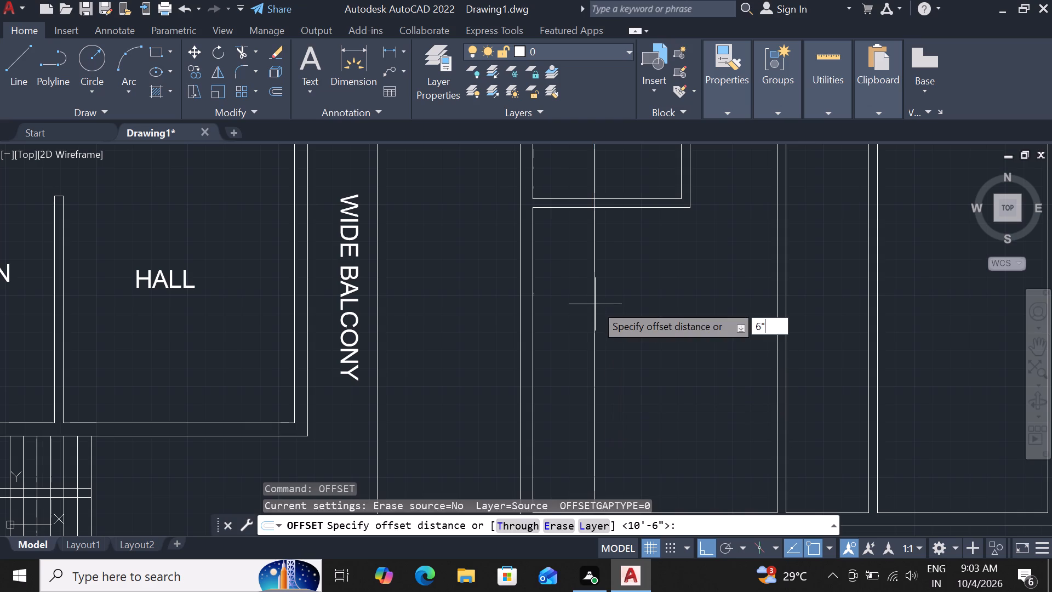
key("Return")
left_click(569, 320)
scroll(567, 313, "down", 2)
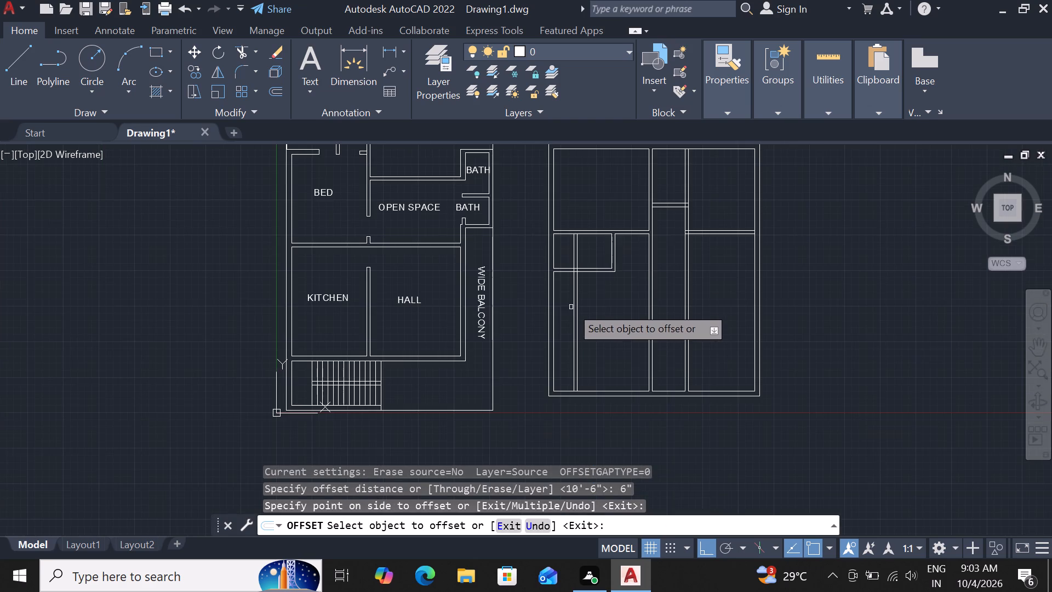
scroll(573, 257, "up", 3)
key("Escape")
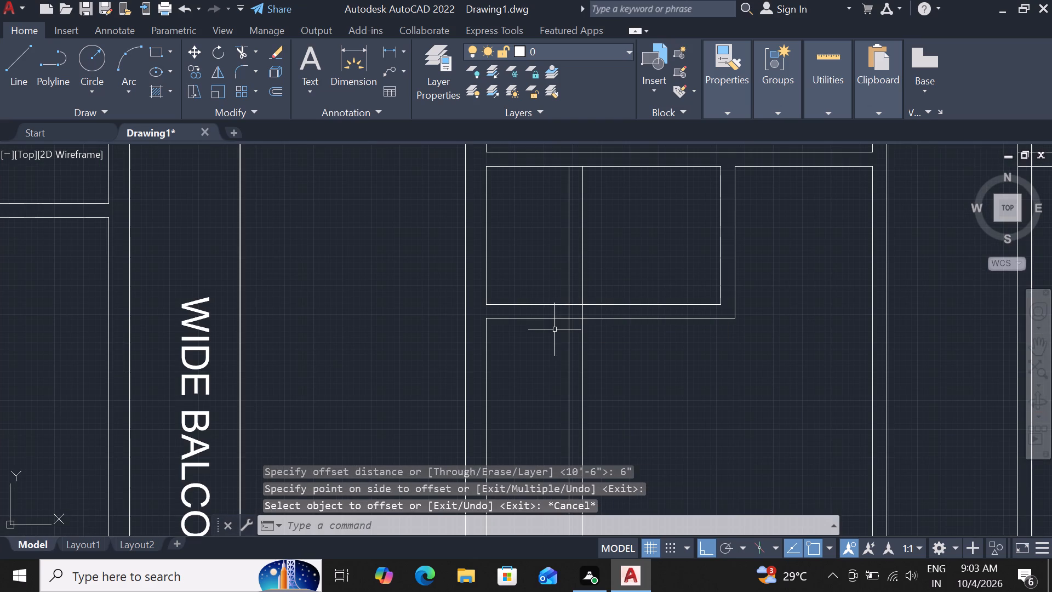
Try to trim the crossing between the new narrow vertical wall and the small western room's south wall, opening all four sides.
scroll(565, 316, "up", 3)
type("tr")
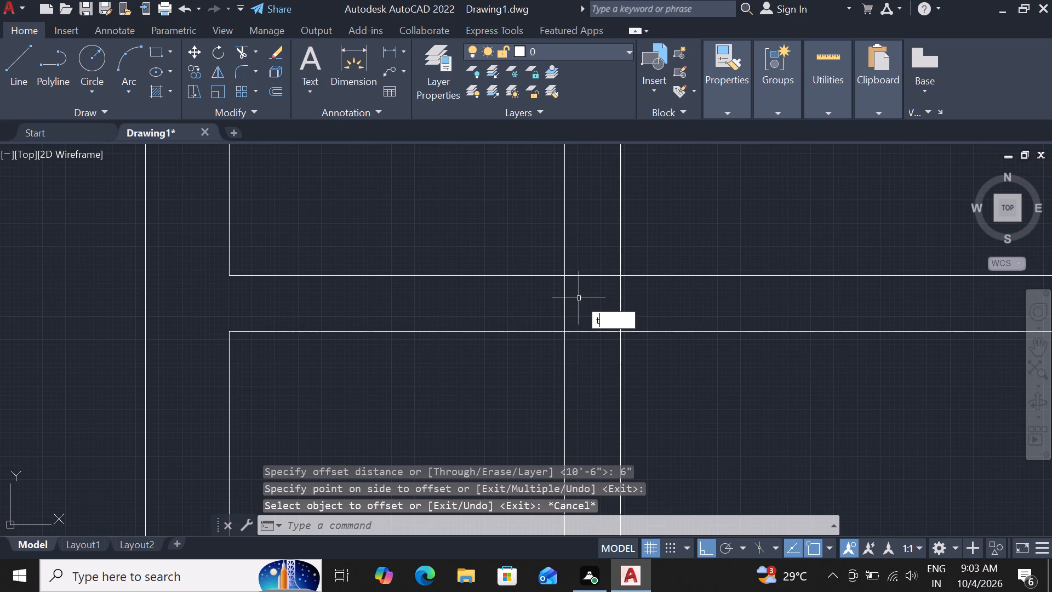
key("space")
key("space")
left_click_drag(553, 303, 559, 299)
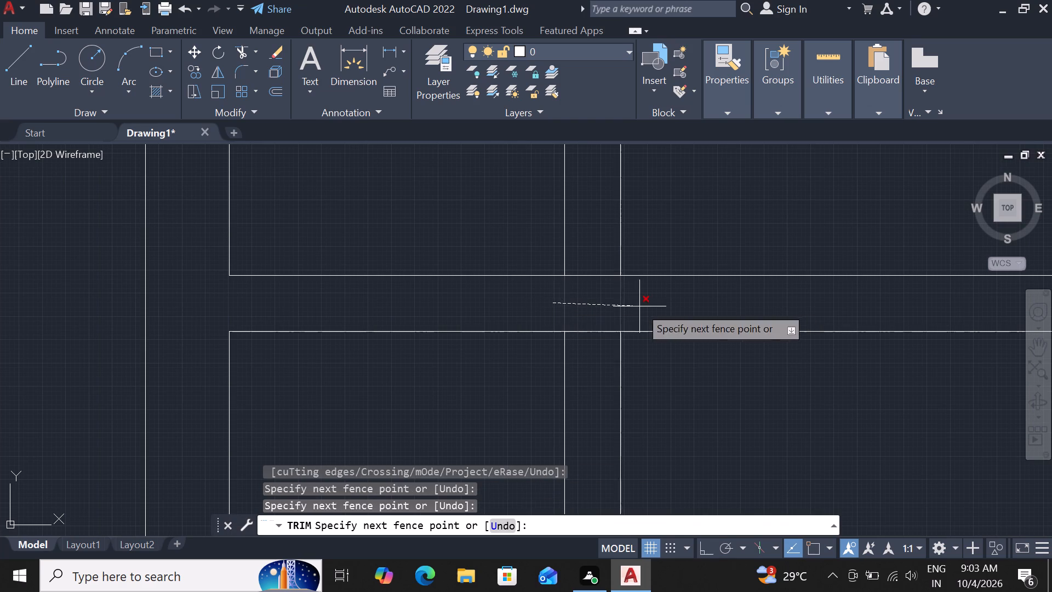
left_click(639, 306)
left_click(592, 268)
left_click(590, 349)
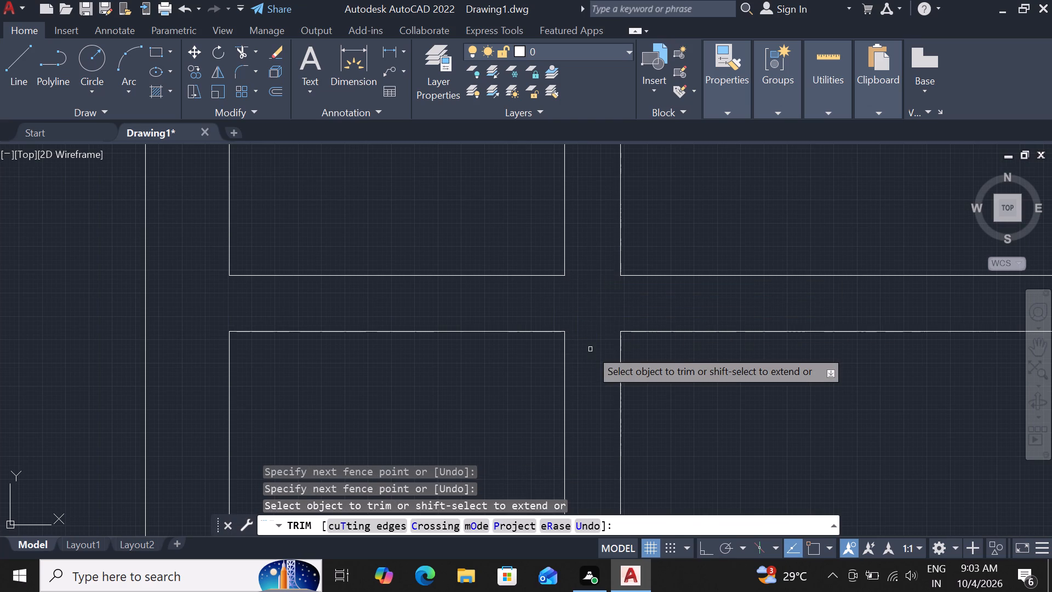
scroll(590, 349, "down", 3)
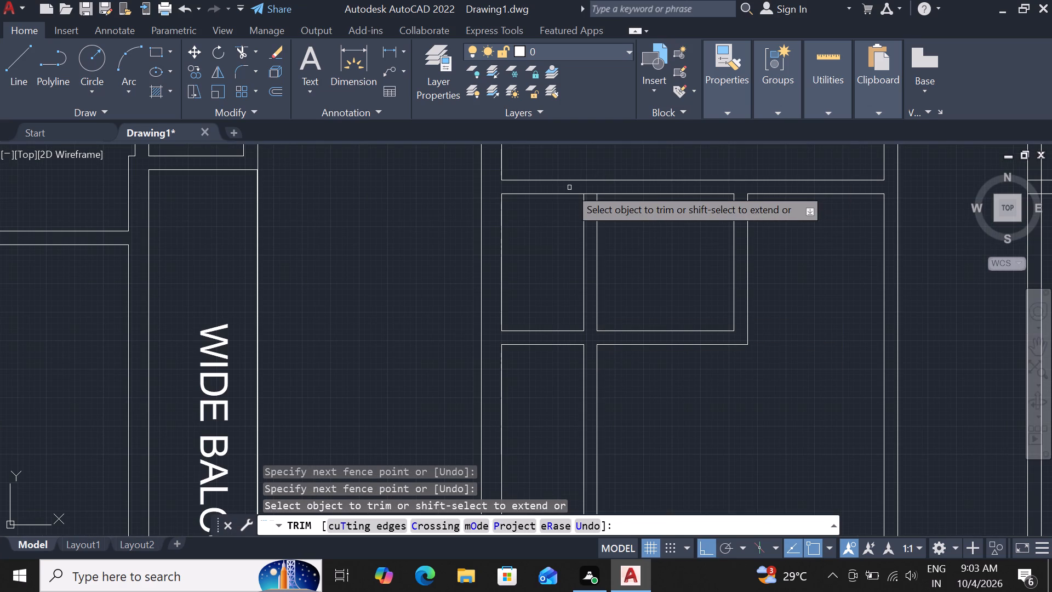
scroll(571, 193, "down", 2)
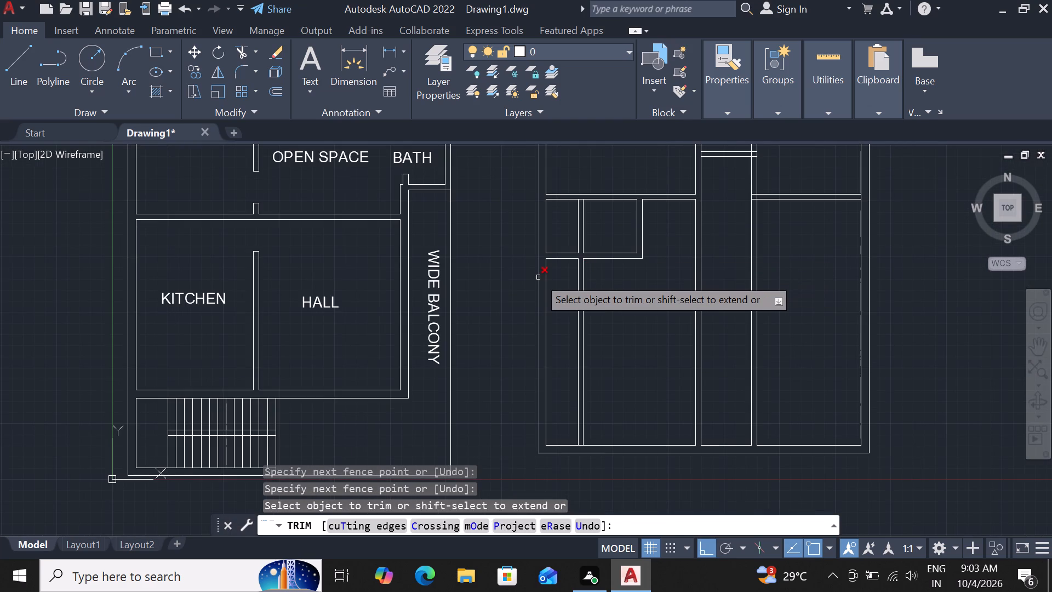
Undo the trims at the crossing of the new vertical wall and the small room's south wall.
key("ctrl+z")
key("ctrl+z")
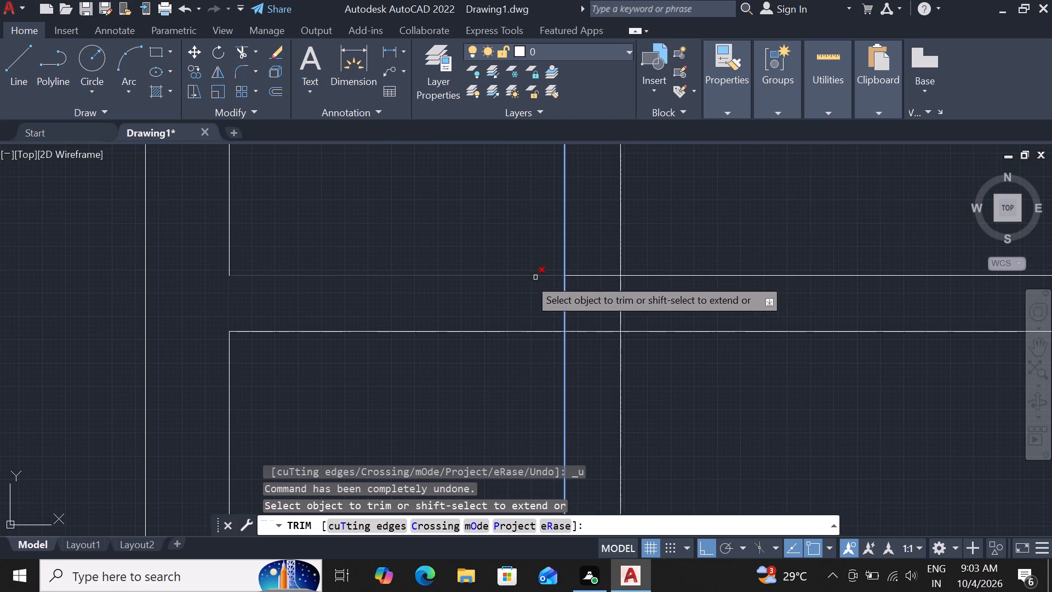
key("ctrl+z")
Trim the new vertical wall's lines out of the small western room and its south wall, opening the T-junction on the wall's south face.
scroll(481, 227, "down", 3)
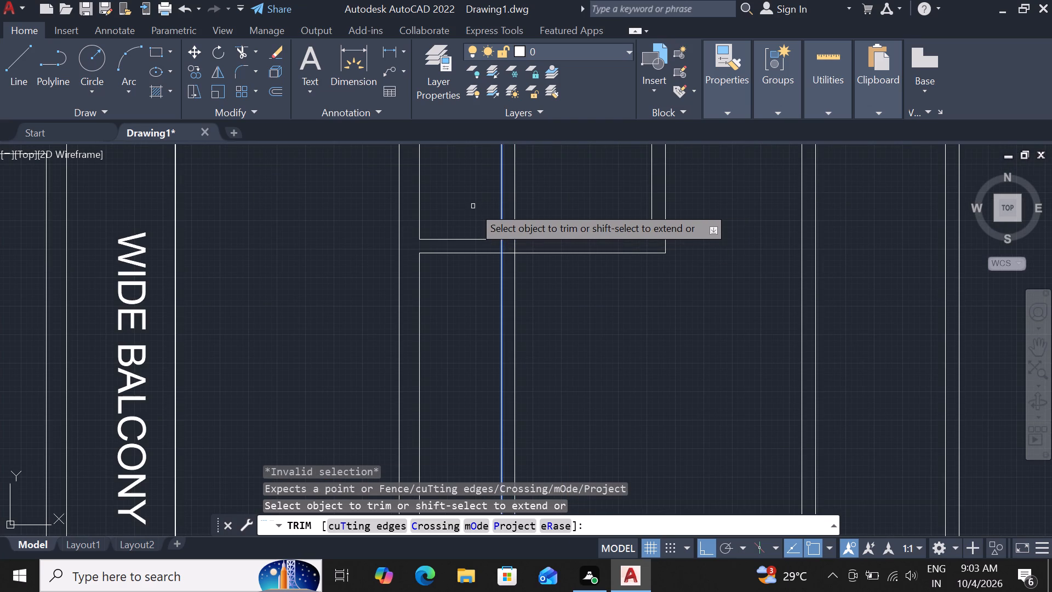
left_click(473, 206)
left_click(548, 209)
scroll(548, 209, "down", 1)
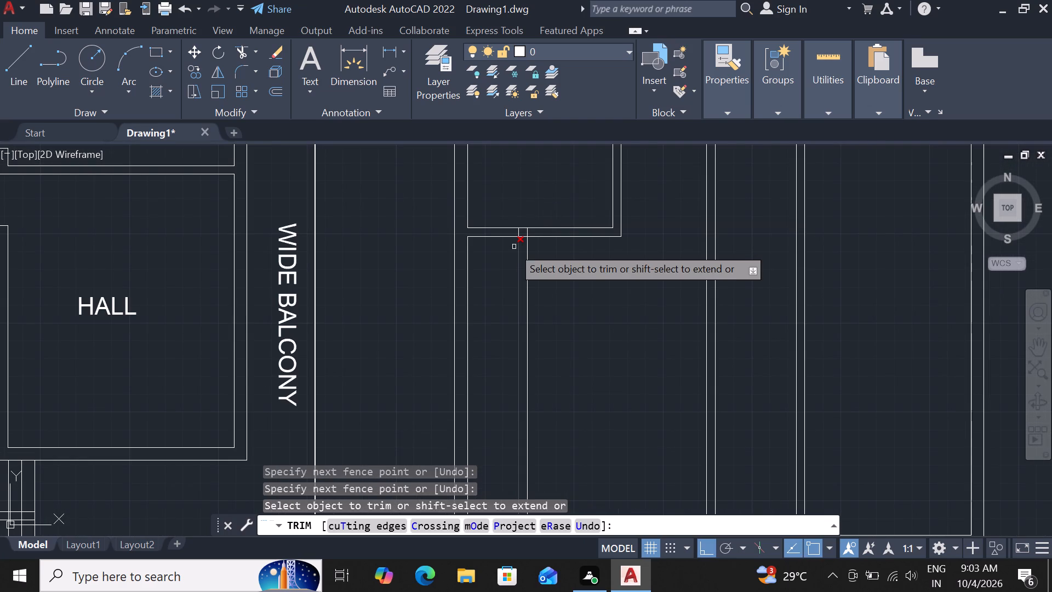
scroll(514, 235, "up", 3)
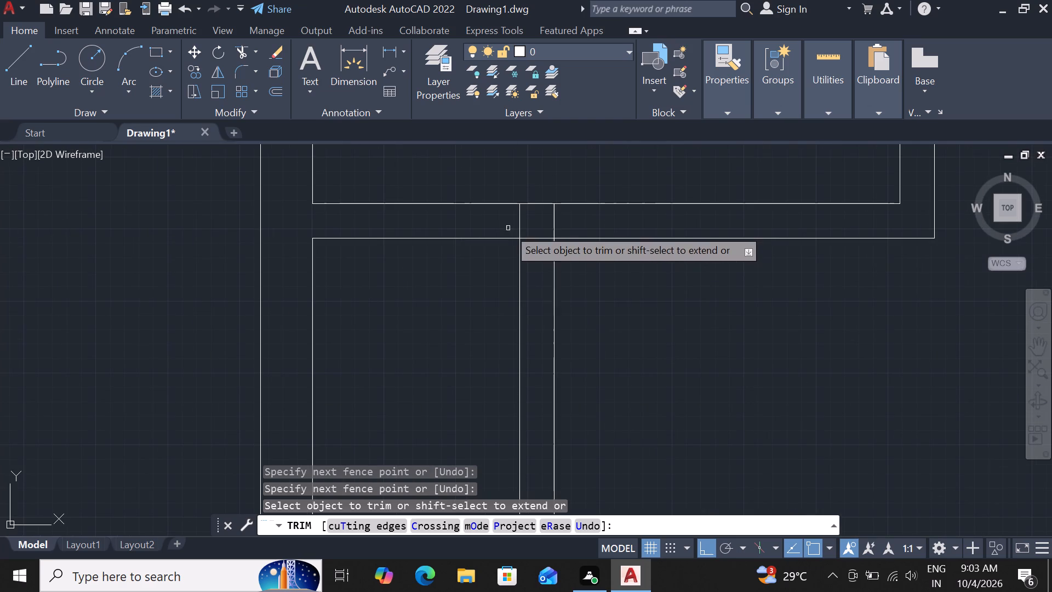
left_click(506, 227)
left_click(565, 223)
left_click(534, 243)
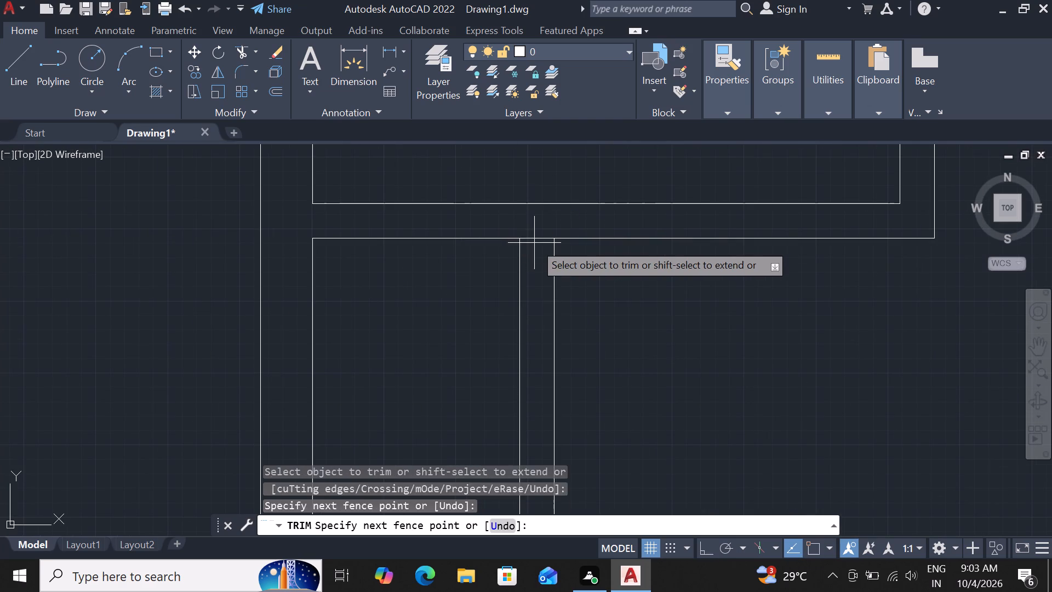
left_click(535, 232)
Trim the inner line of the south outer wall between the two lines of the new vertical wall.
scroll(536, 231, "down", 5)
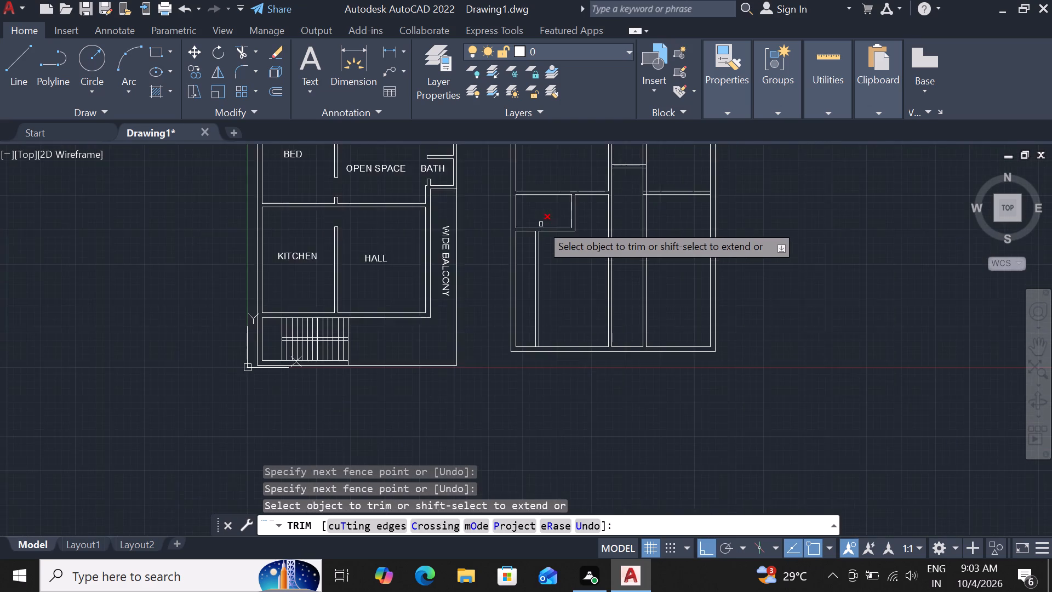
scroll(541, 224, "down", 2)
scroll(569, 273, "up", 3)
scroll(461, 247, "up", 2)
scroll(402, 275, "up", 3)
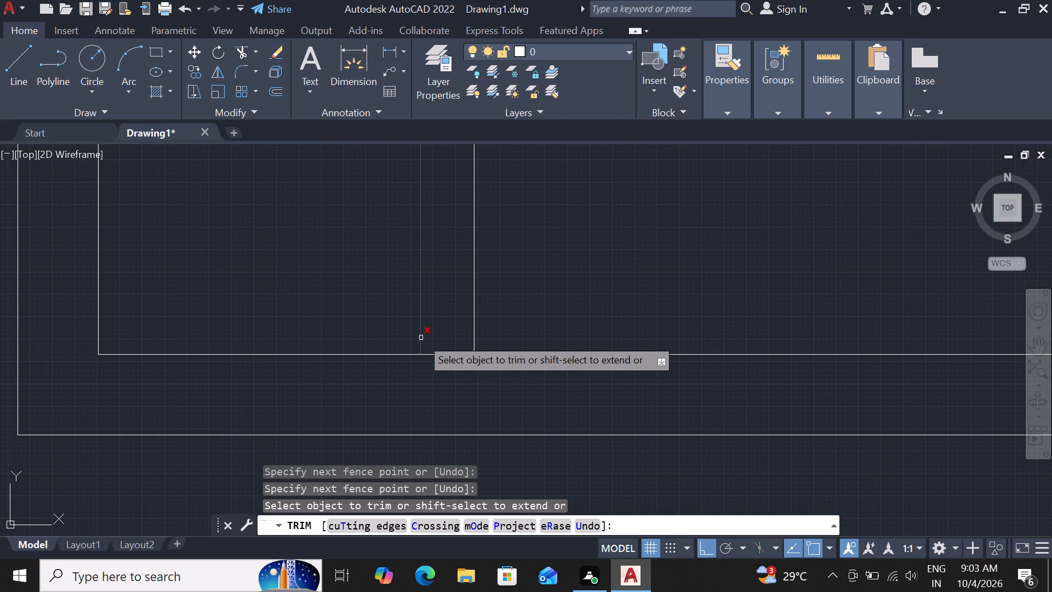
left_click(441, 352)
left_click(439, 358)
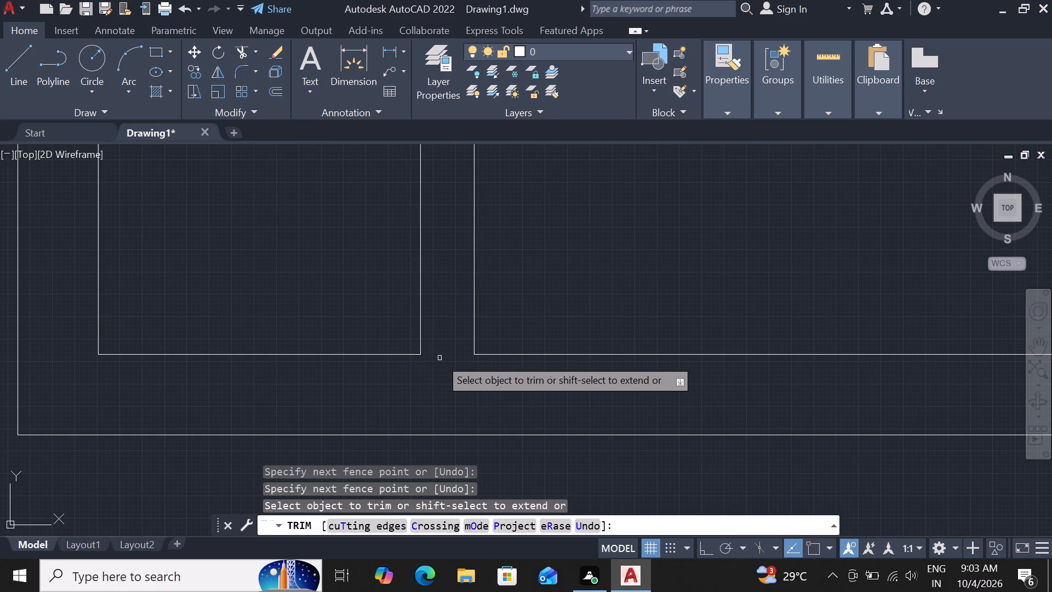
scroll(437, 358, "down", 5)
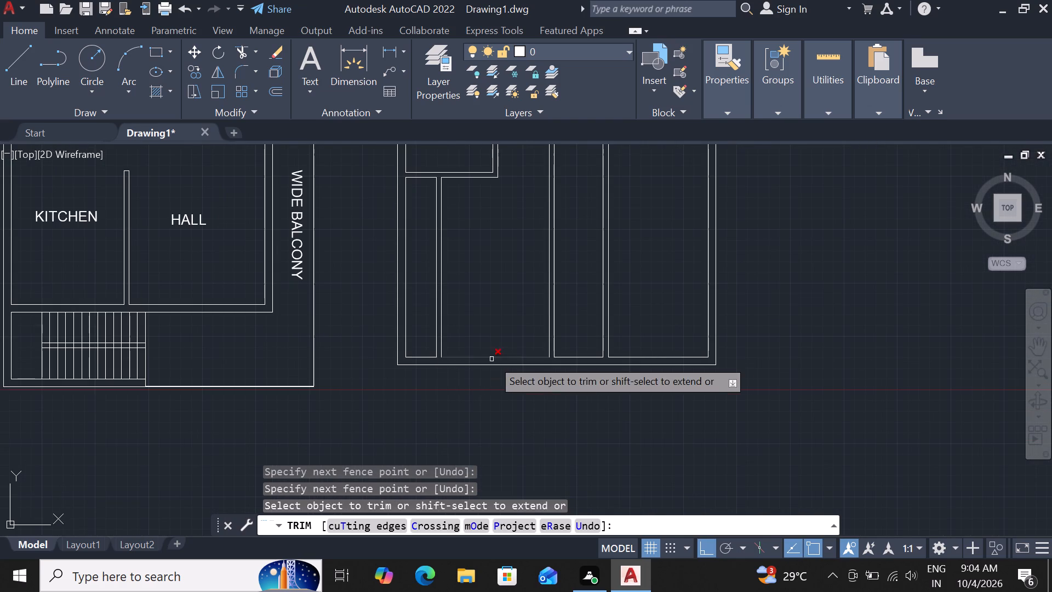
scroll(538, 360, "down", 2)
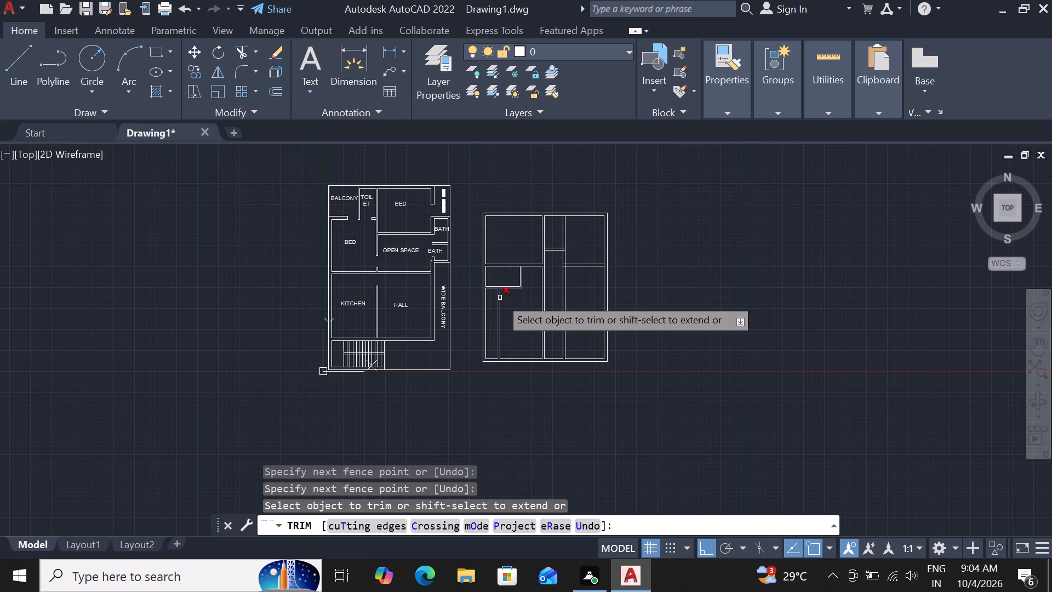
key("Escape")
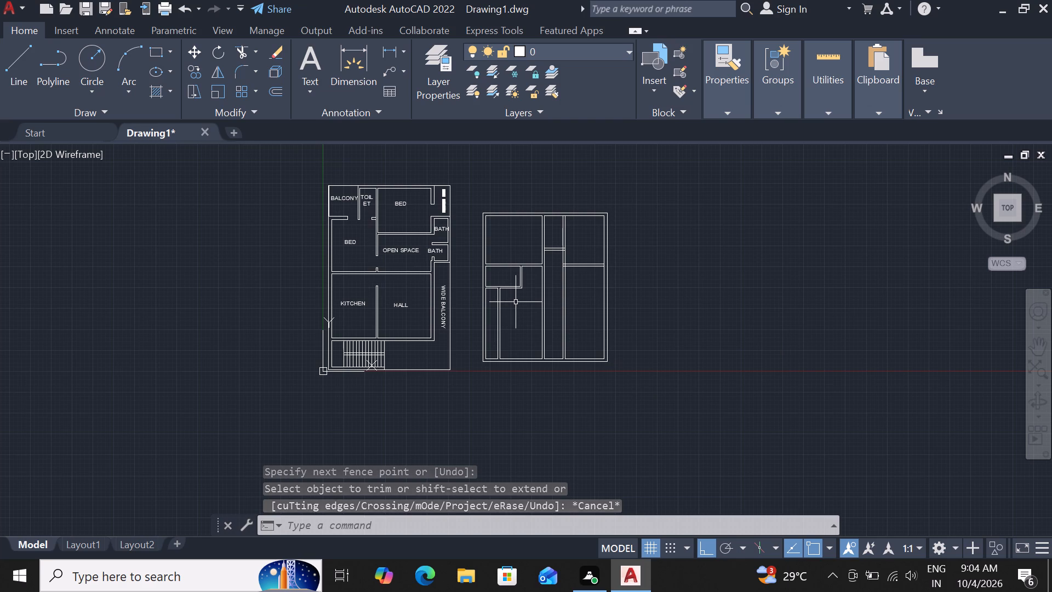
Offset the south face line of the small western room's wall by 10' to the south.
scroll(506, 297, "up", 1)
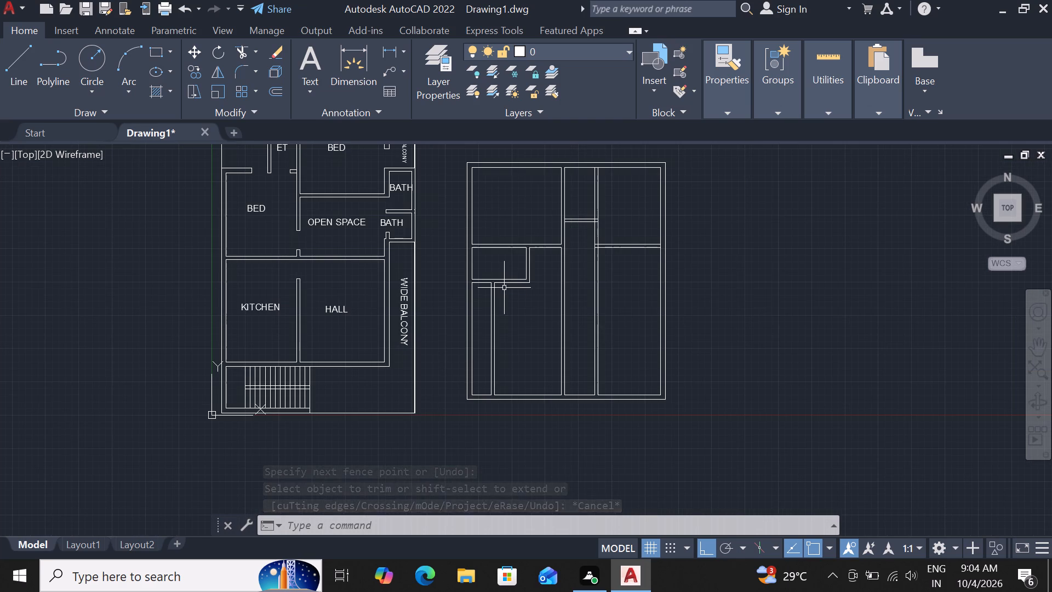
scroll(474, 351, "up", 1)
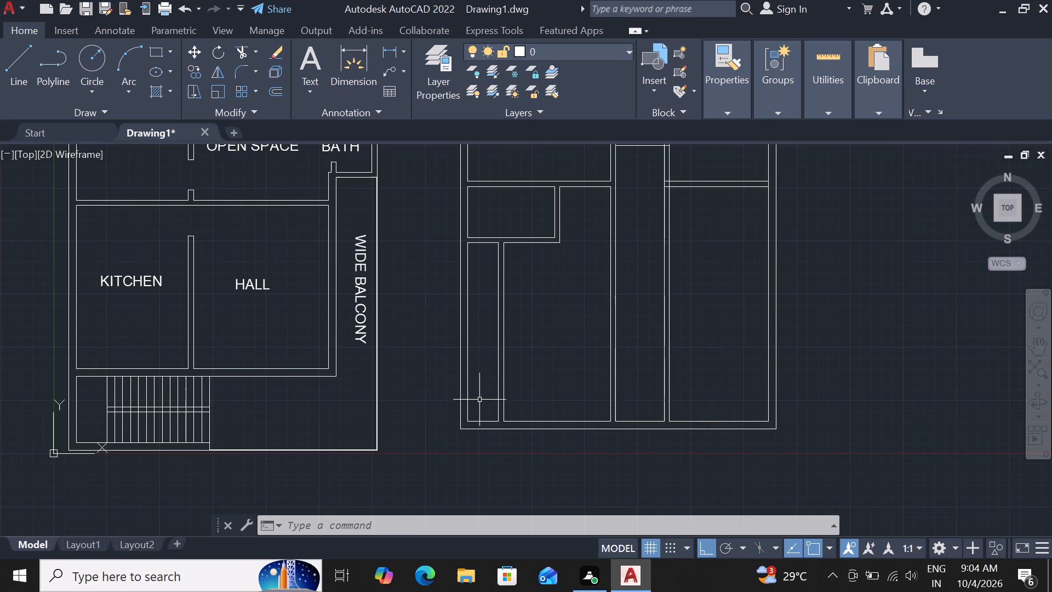
left_click(547, 243)
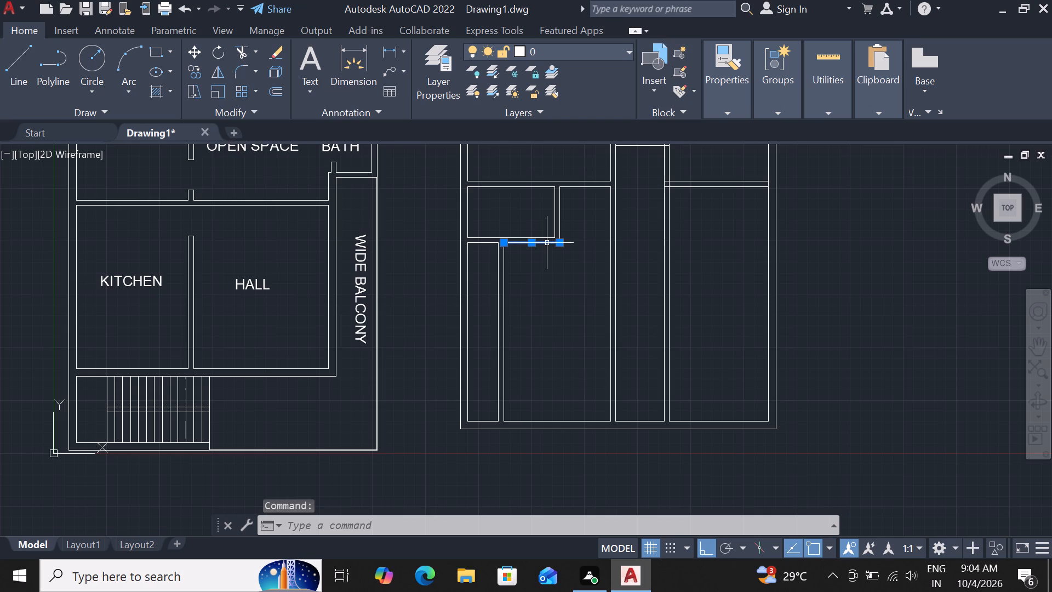
key("o")
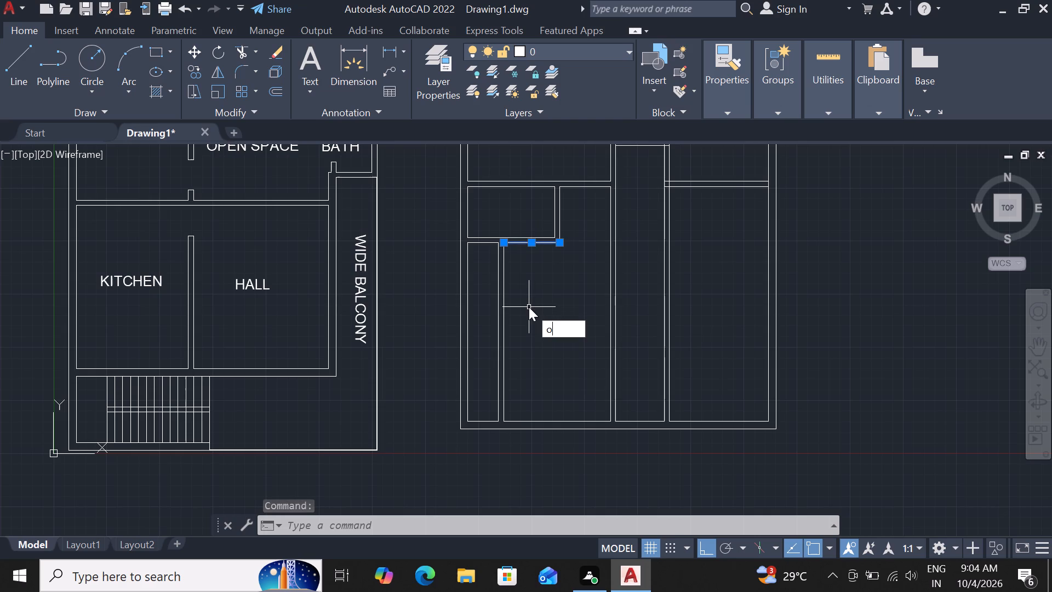
type("f")
key("space")
key("1")
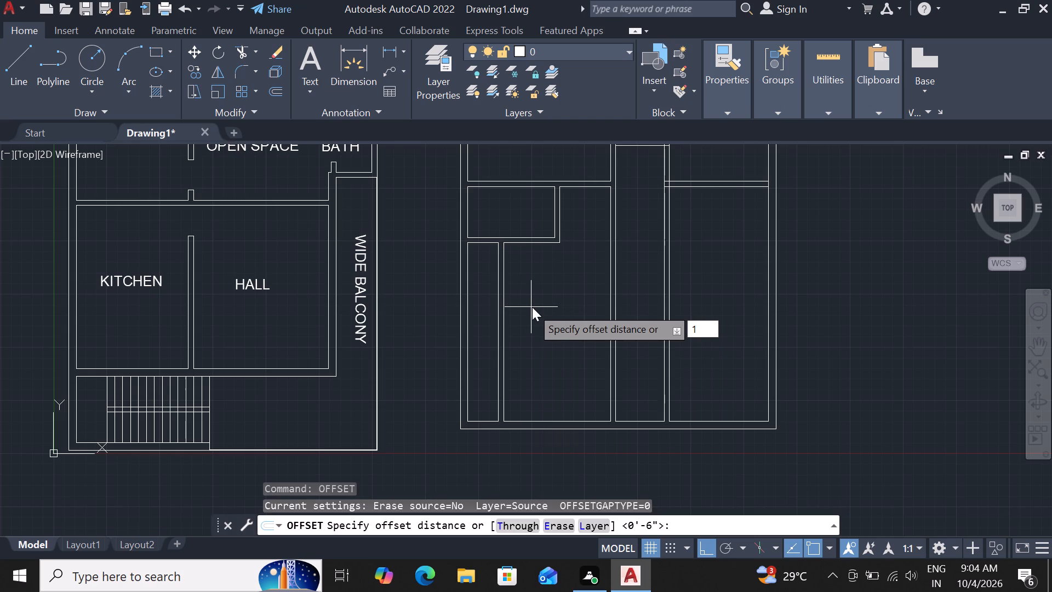
type("0'")
key("Return")
left_click(533, 309)
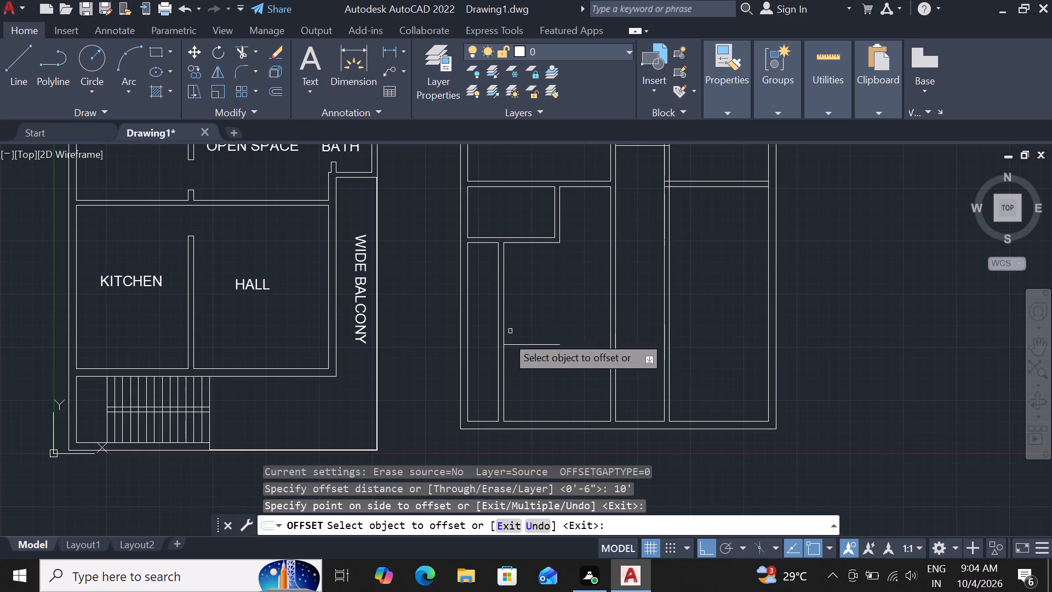
scroll(500, 344, "up", 1)
key("Escape")
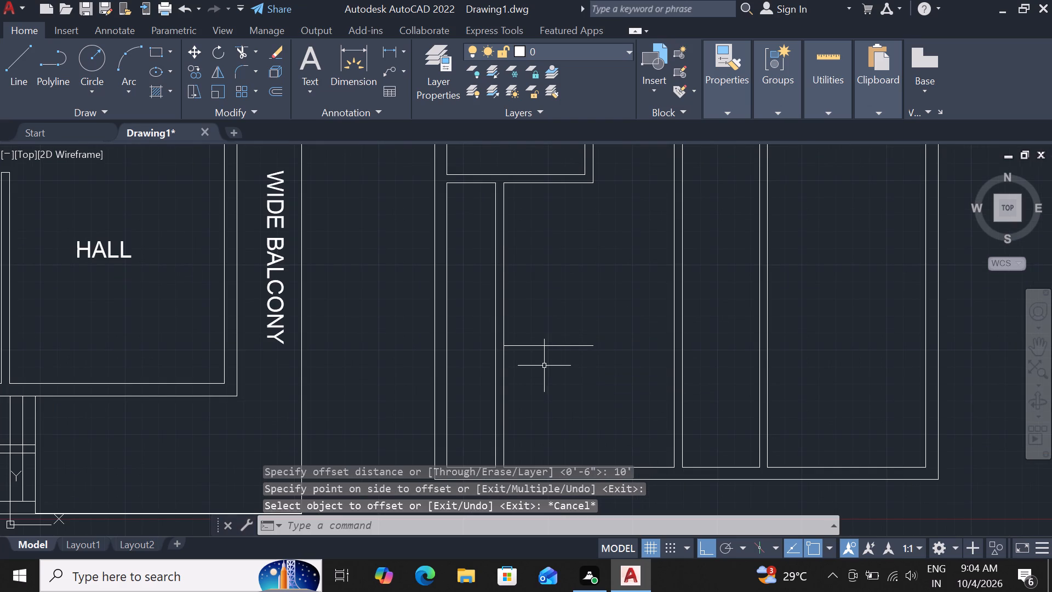
Extend the new horizontal line west to the outer wall's inner face and east to the far line of the western partition.
scroll(547, 342, "up", 1)
type("ex")
key("space")
key("space")
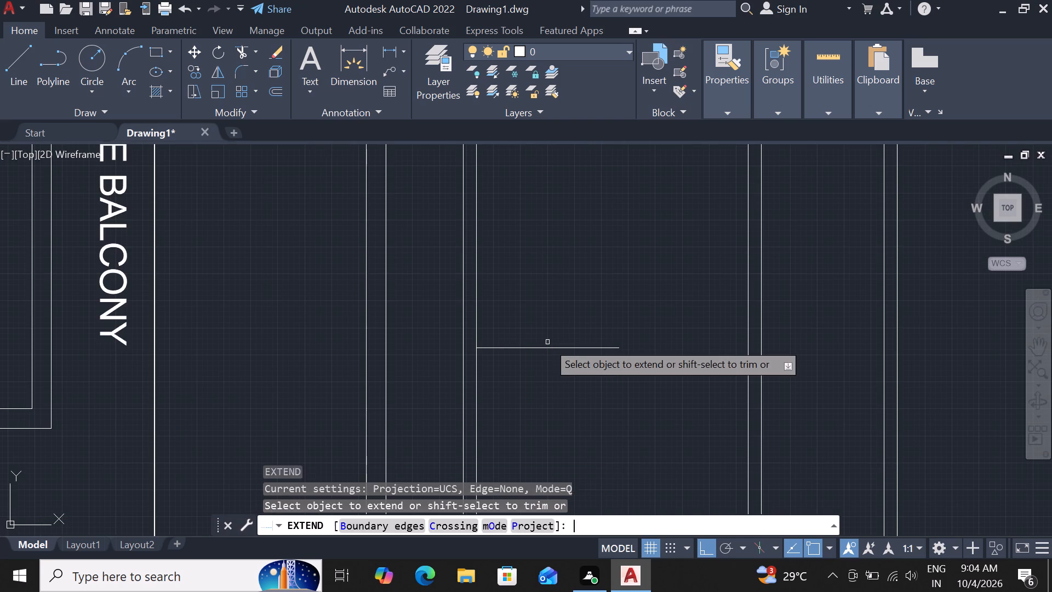
left_click(604, 350)
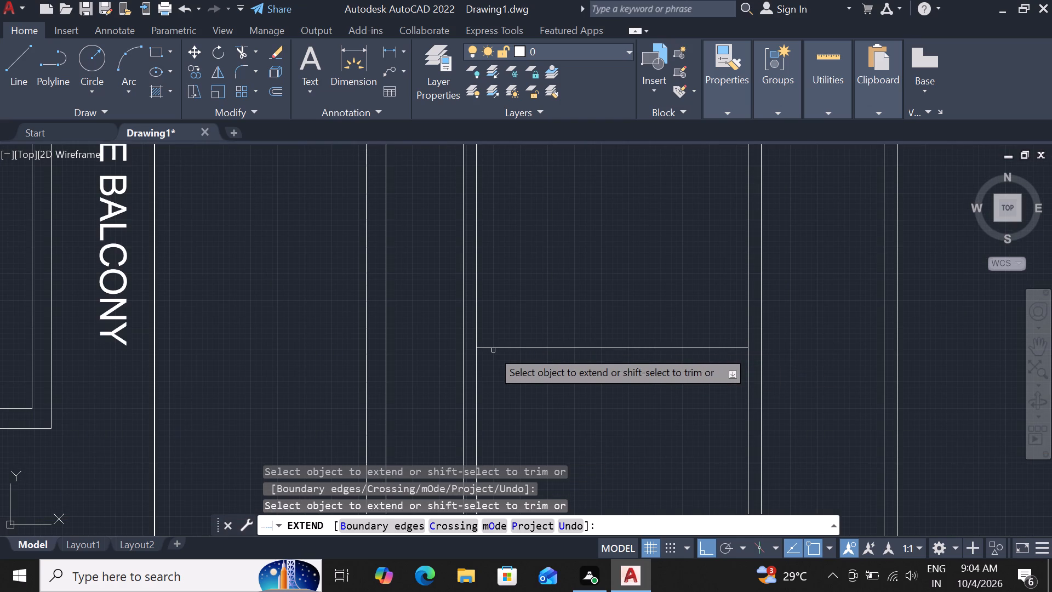
left_click(490, 349)
left_click(467, 349)
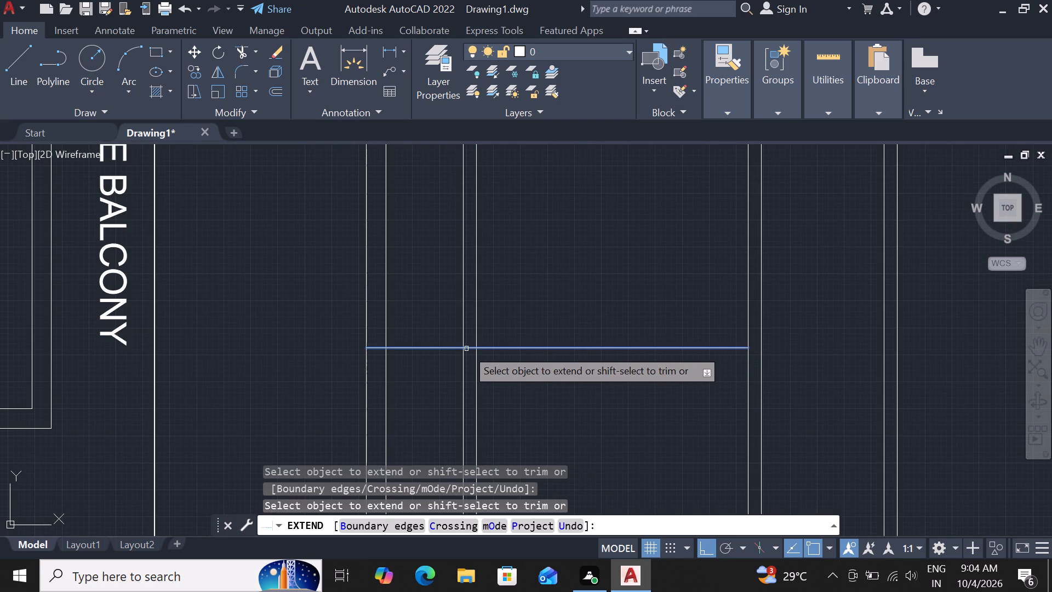
left_click(690, 348)
scroll(690, 348, "down", 2)
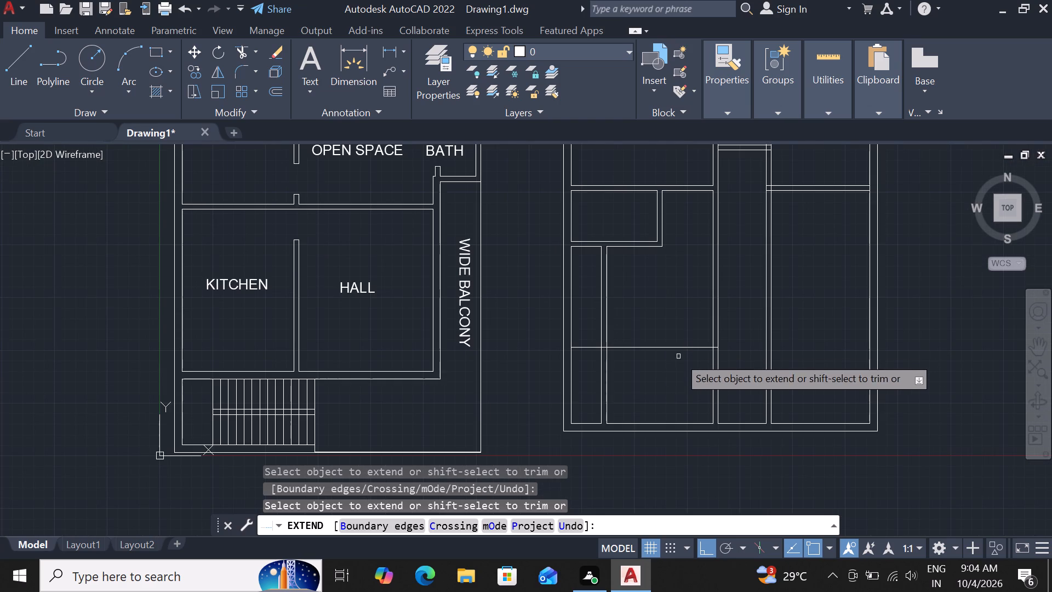
key("Escape")
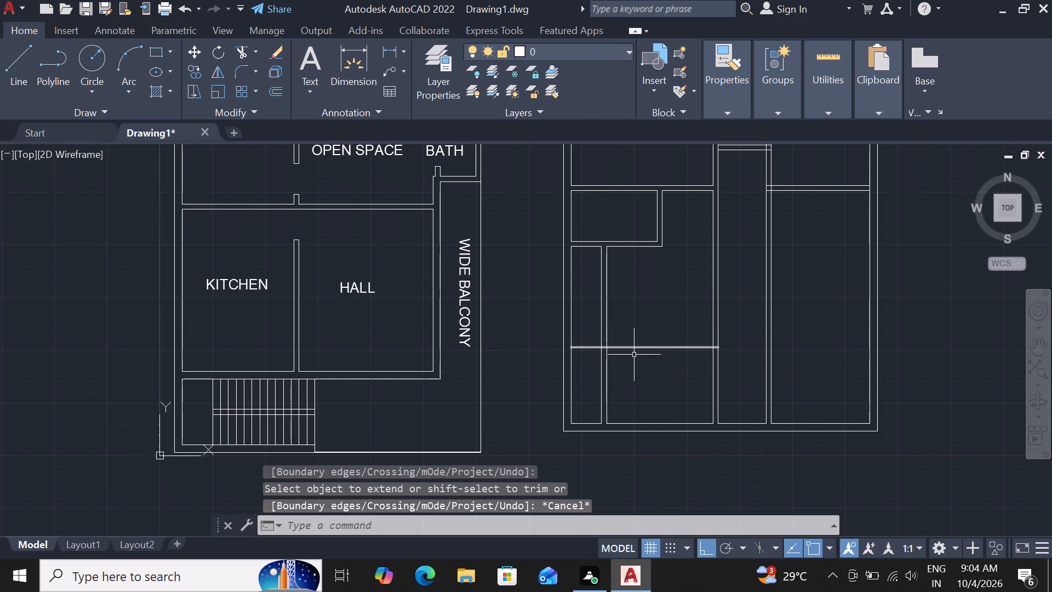
Offset the extended horizontal line 9" to the south to form a wall.
left_click(668, 347)
type("of")
key("space")
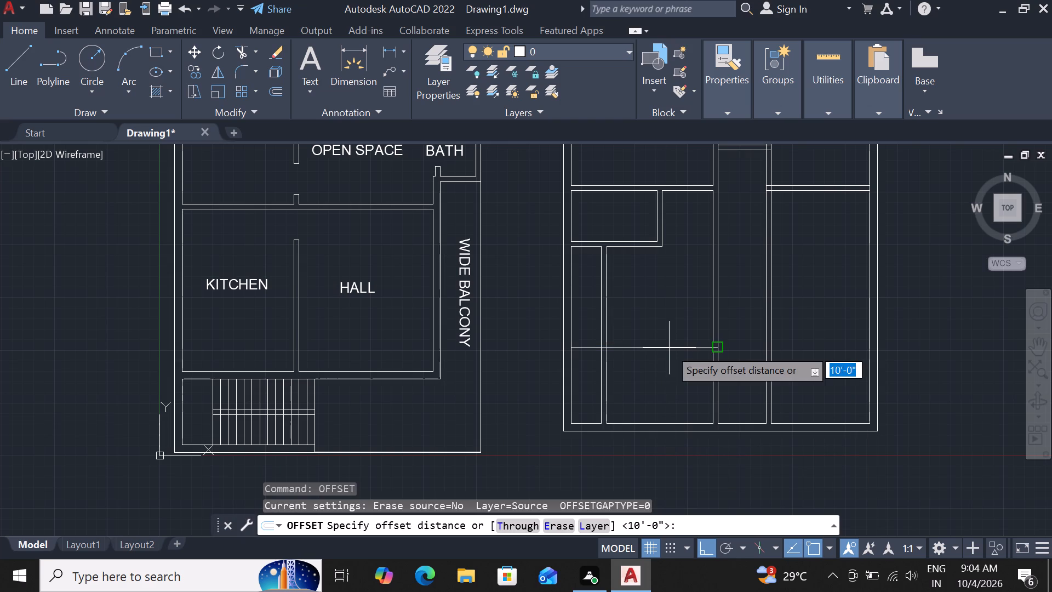
key("9")
key("shift+quotedbl")
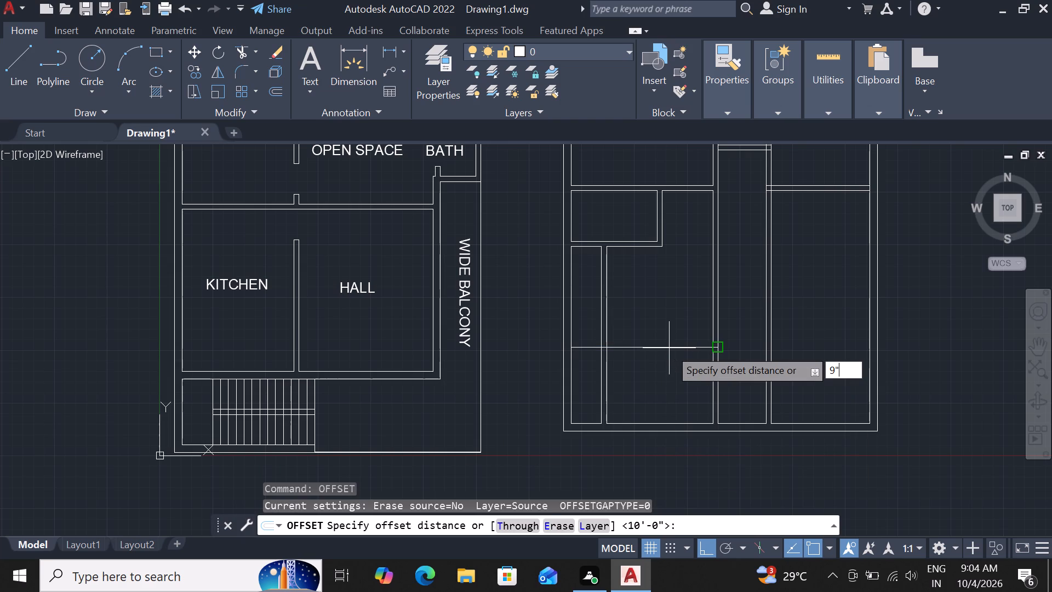
key("Return")
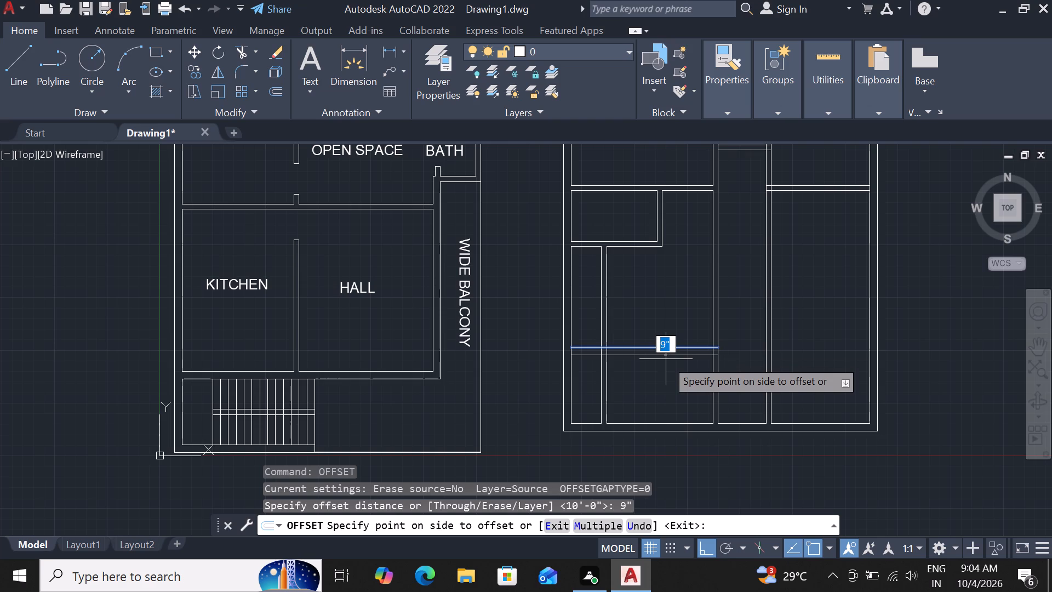
left_click(666, 359)
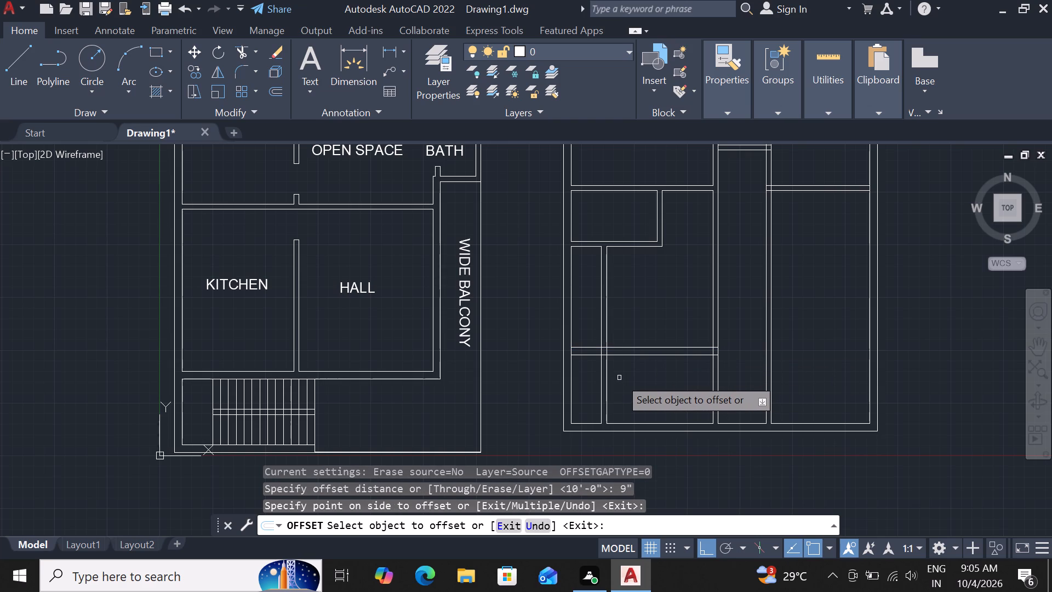
key("Escape")
Trim both lines of the short vertical wall south of the new 9" horizontal wall.
scroll(598, 328, "up", 1)
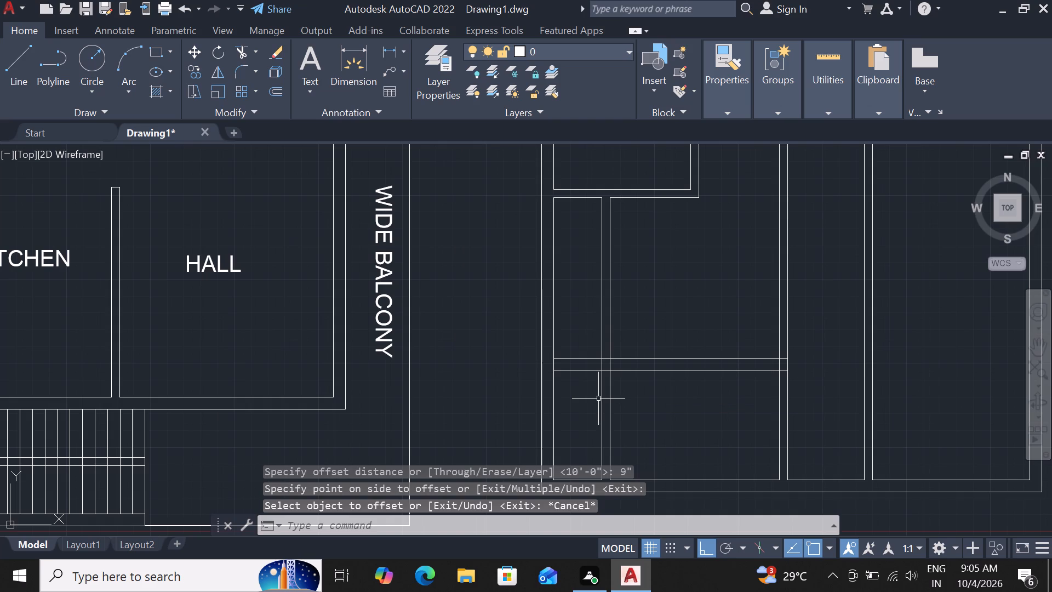
type("tr")
key("space")
key("space")
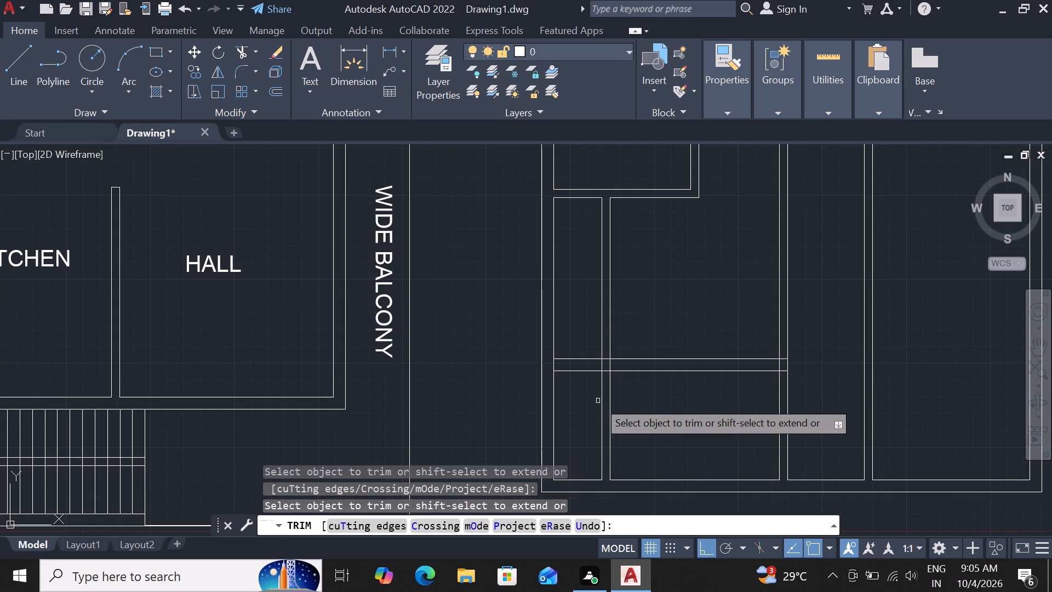
left_click(593, 403)
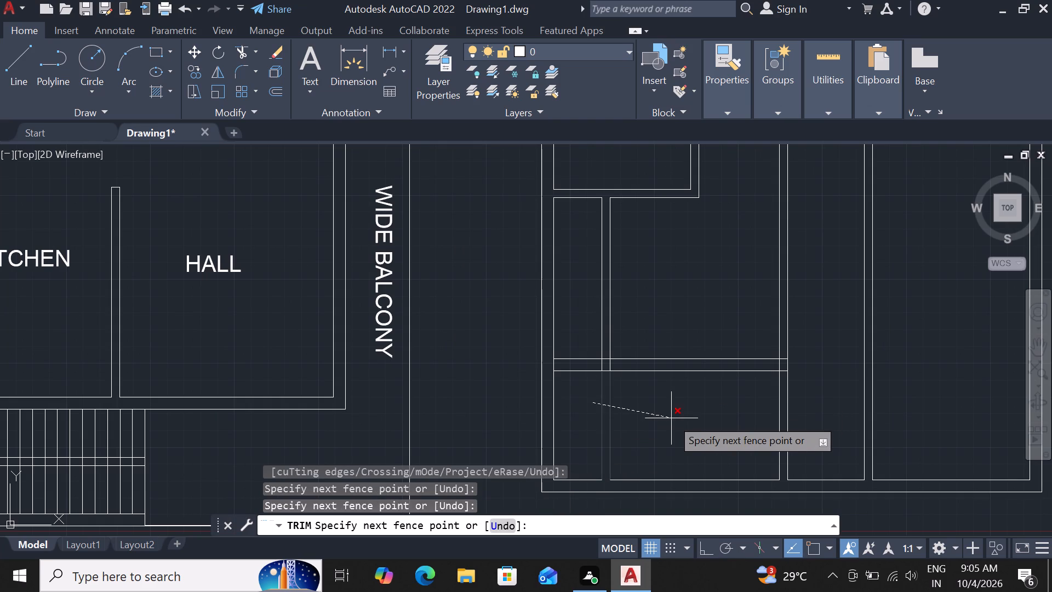
left_click(671, 418)
Trim the overlapping lines at the new horizontal wall's junctions with the short vertical wall and the west outer wall.
scroll(613, 360, "up", 4)
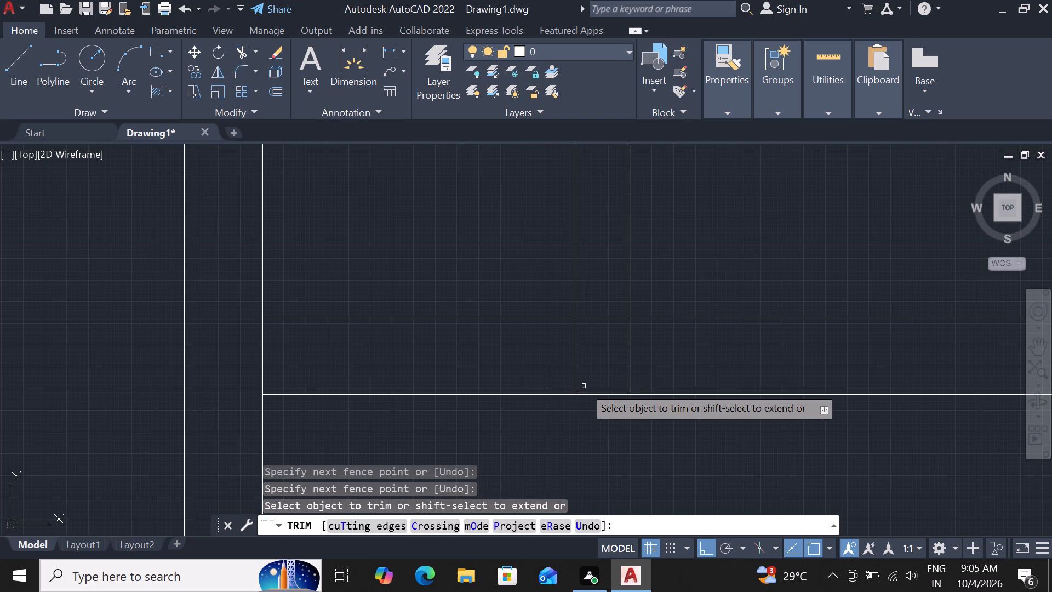
left_click_drag(547, 363, 562, 356)
left_click(685, 374)
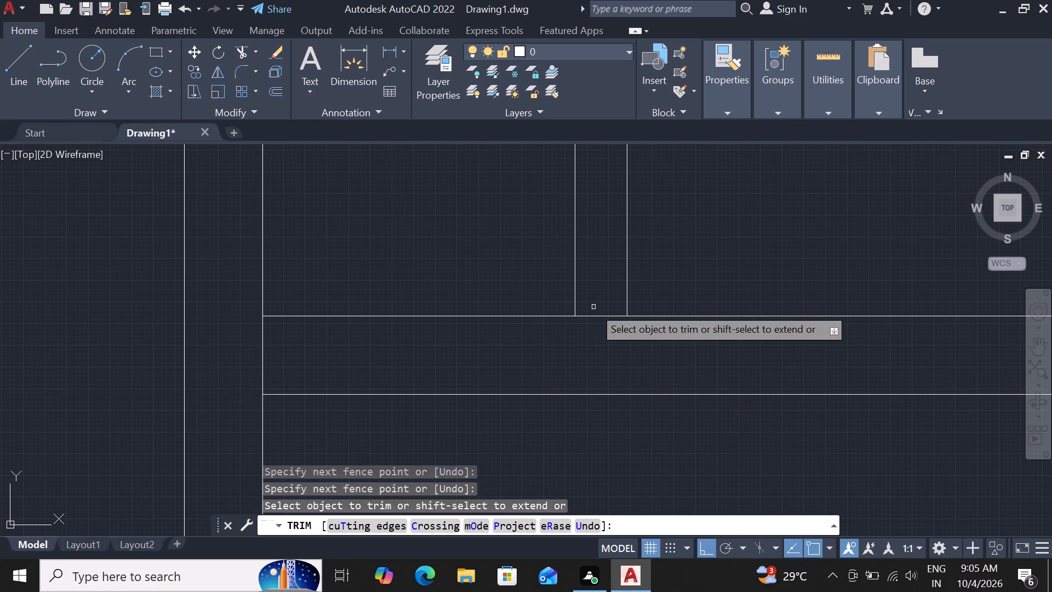
left_click_drag(593, 307, 593, 319)
left_click(593, 331)
left_click(252, 341)
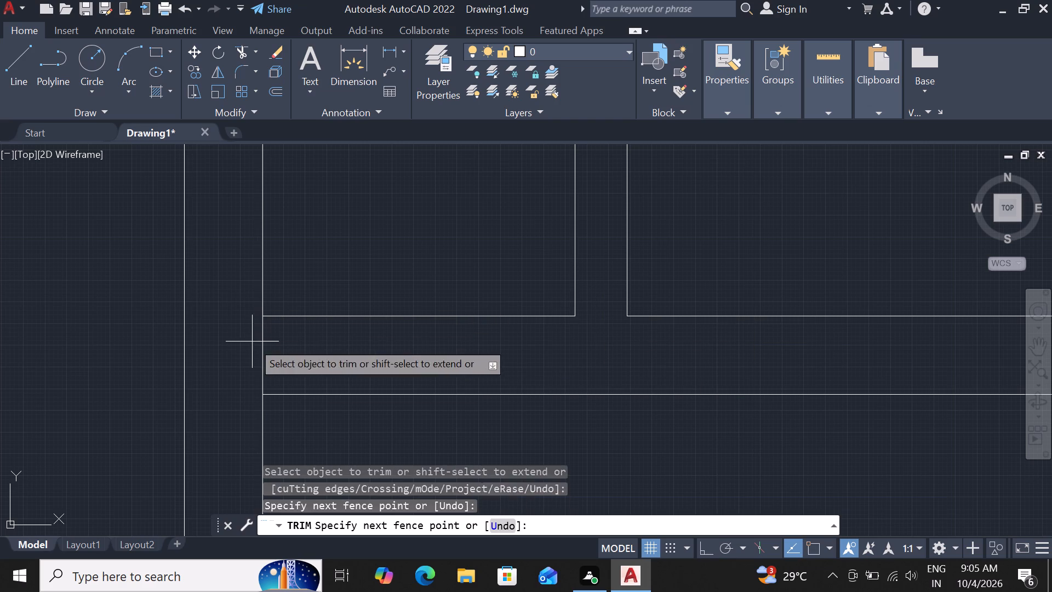
left_click(317, 368)
Trim the end of the new horizontal wall's north line between the two lines of the western partition.
scroll(338, 365, "down", 2)
scroll(402, 375, "down", 1)
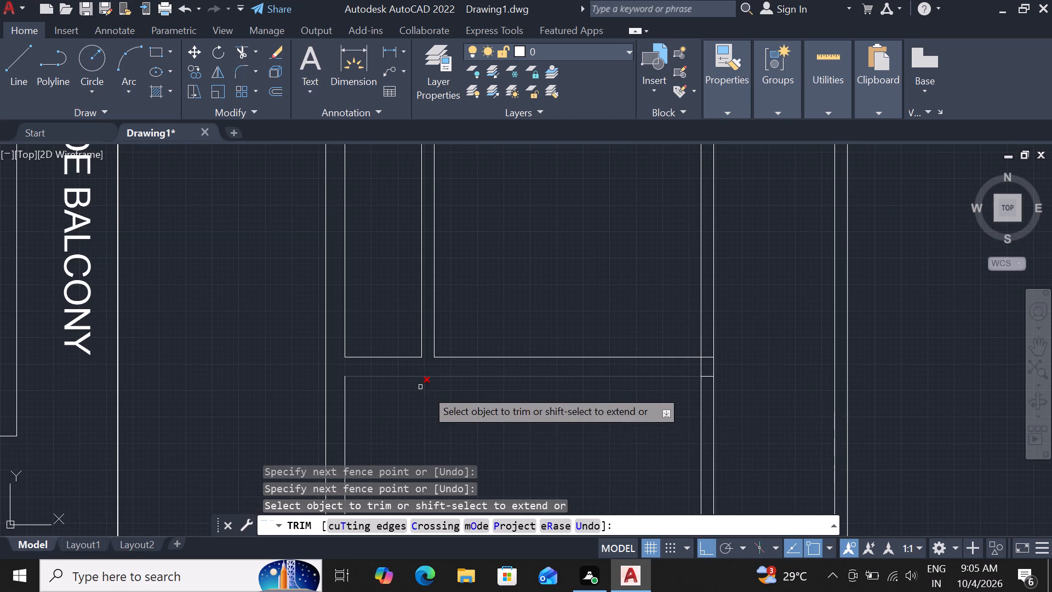
scroll(721, 377, "up", 3)
scroll(667, 331, "up", 3)
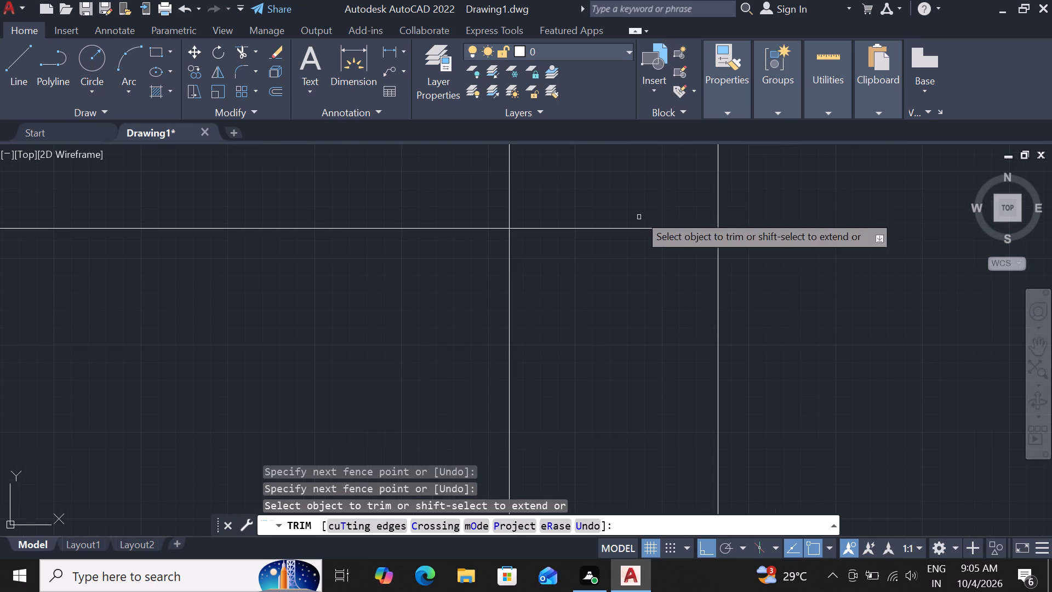
left_click_drag(649, 197, 639, 233)
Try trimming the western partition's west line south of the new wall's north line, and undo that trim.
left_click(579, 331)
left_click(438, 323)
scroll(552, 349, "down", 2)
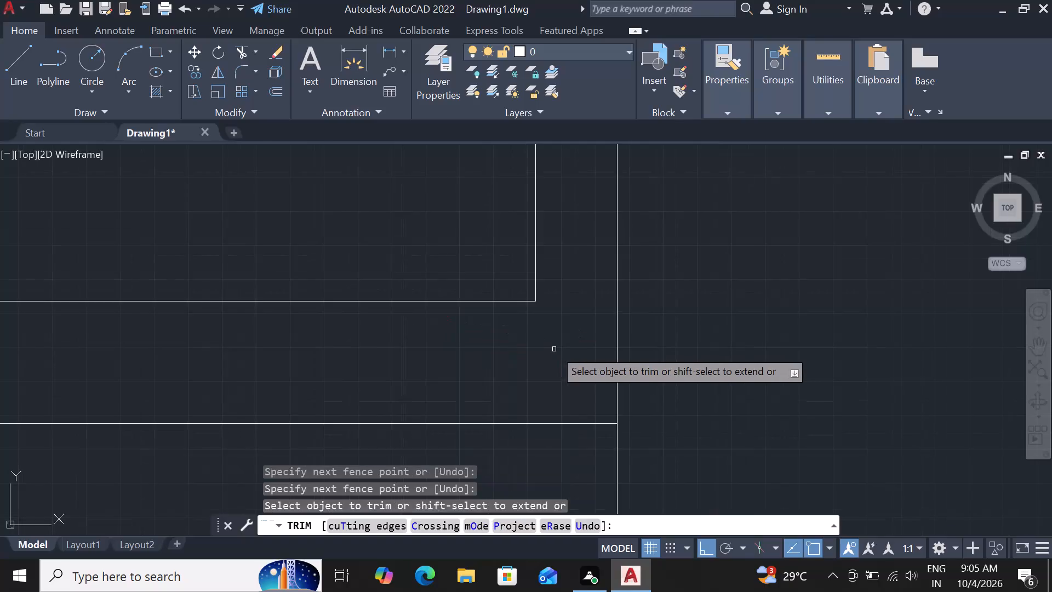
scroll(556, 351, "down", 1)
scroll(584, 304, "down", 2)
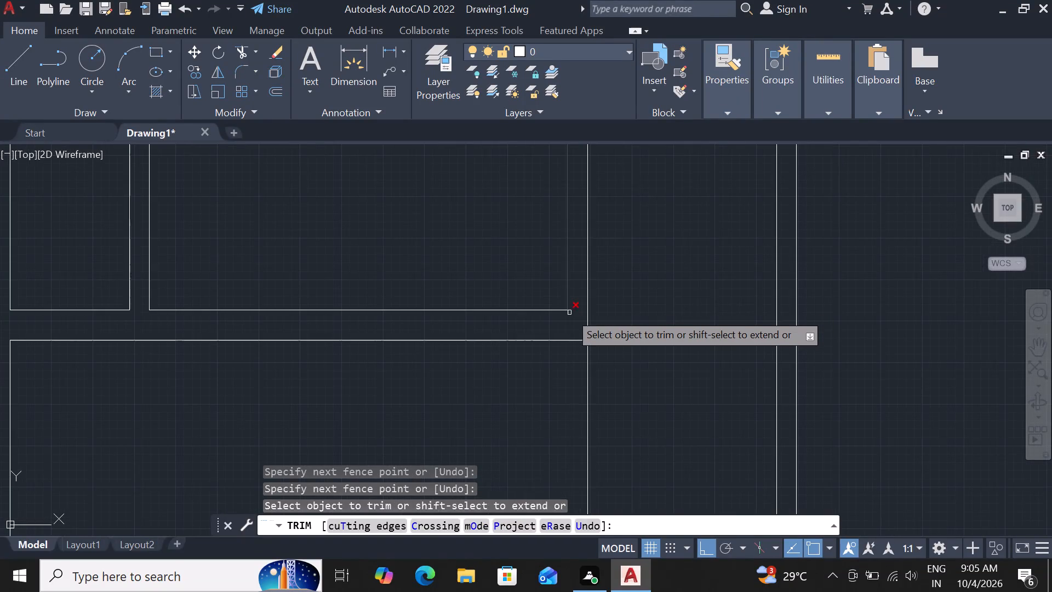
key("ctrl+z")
Trim the south line's end inside the western partition and the partition's west line between the new wall's two lines.
scroll(599, 320, "down", 4, "ctrl")
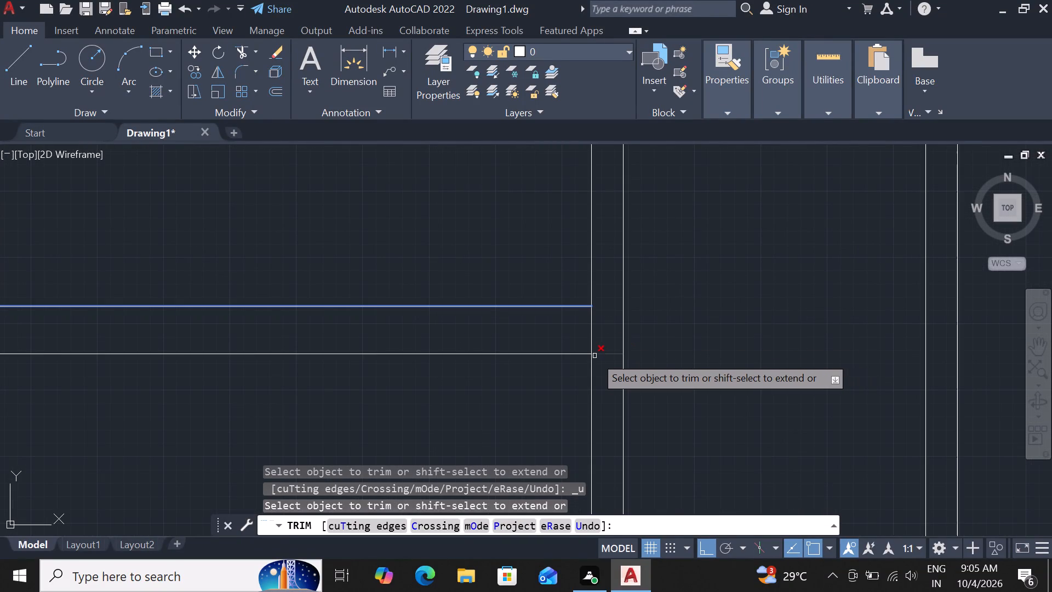
left_click(594, 356)
left_click(590, 341)
scroll(586, 341, "down", 3)
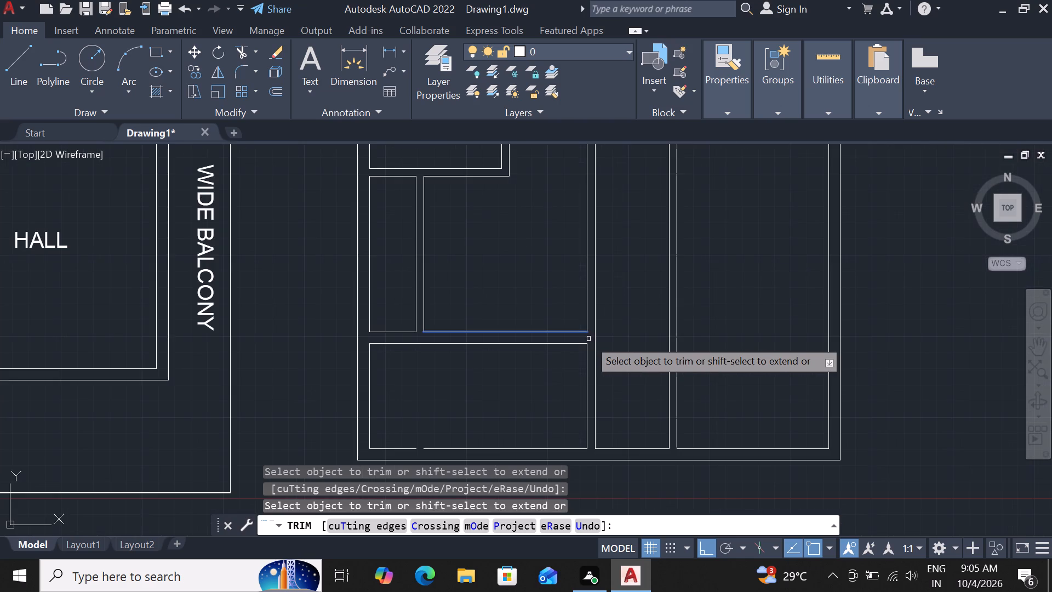
scroll(529, 346, "down", 2)
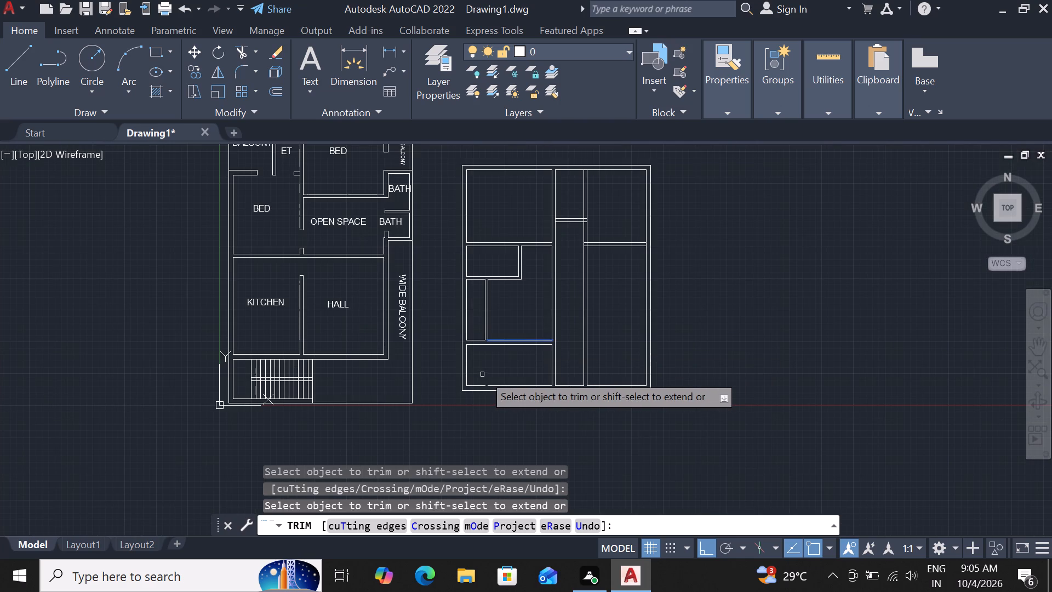
key("Escape")
key("Escape")
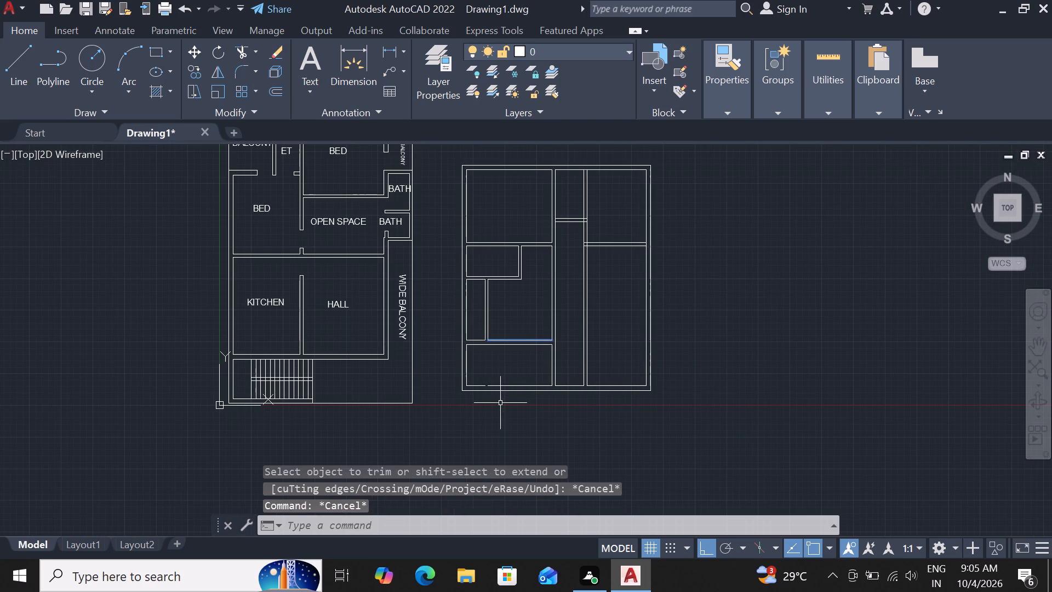
Extend the inner line of the south outer wall across the gap left below the removed vertical wall.
scroll(472, 404, "up", 4)
scroll(533, 337, "up", 2)
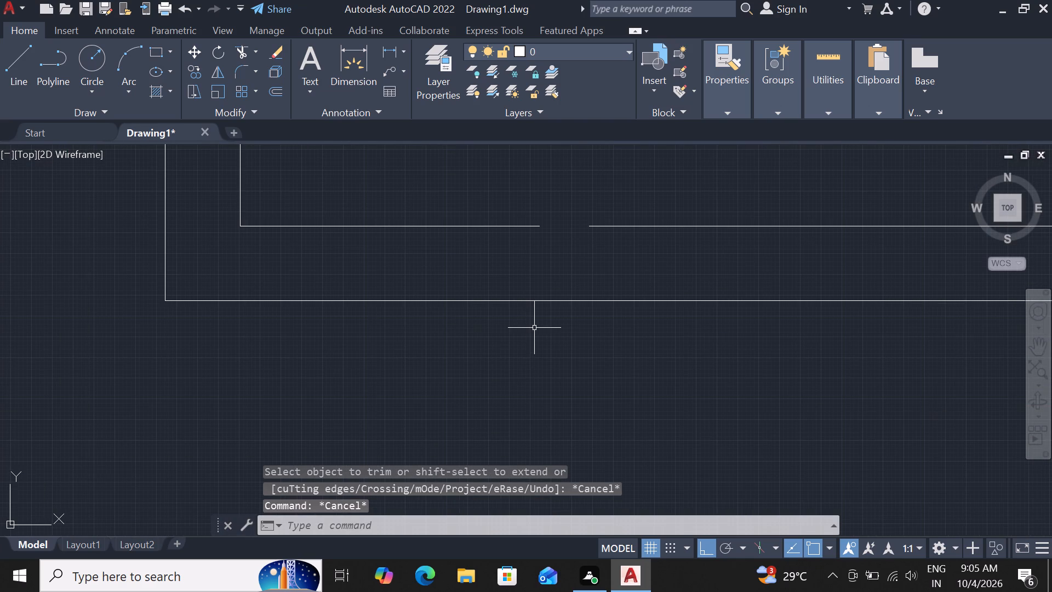
key("e")
type("x")
key("space")
key("space")
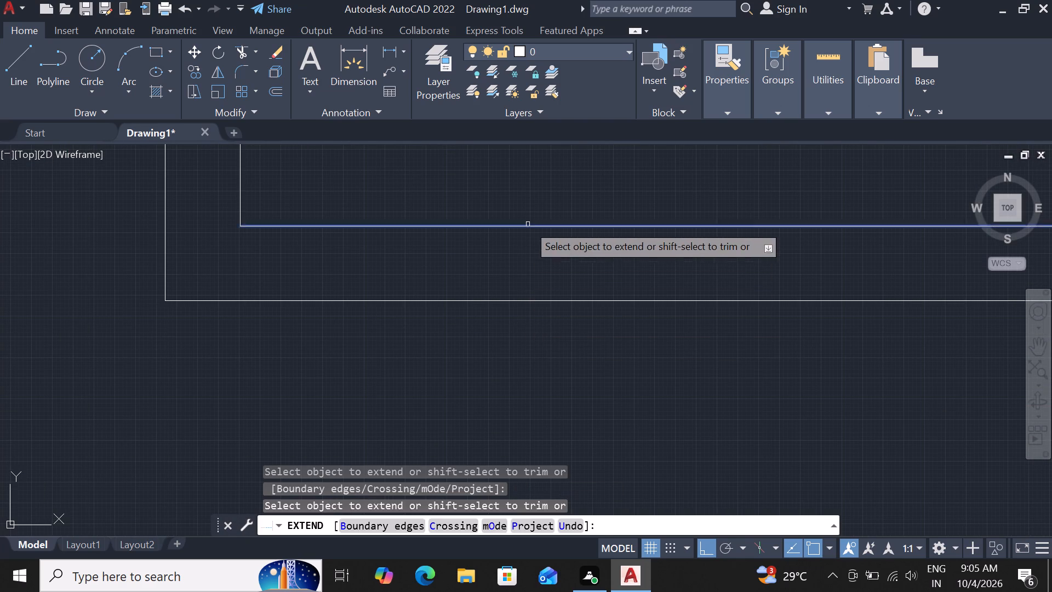
left_click(533, 228)
scroll(522, 278, "down", 6)
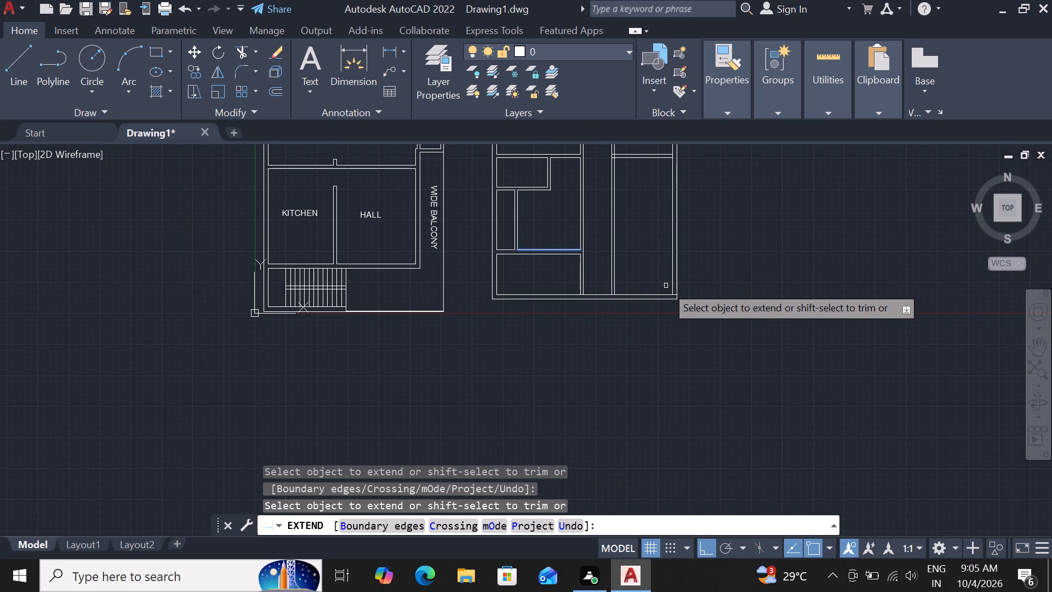
scroll(661, 300, "down", 1)
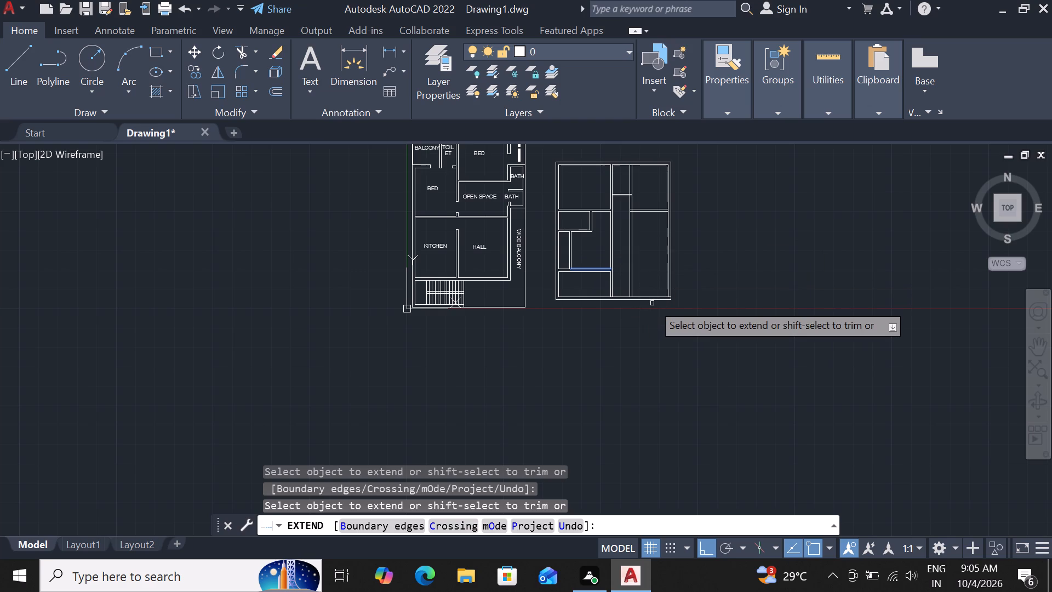
key("Escape")
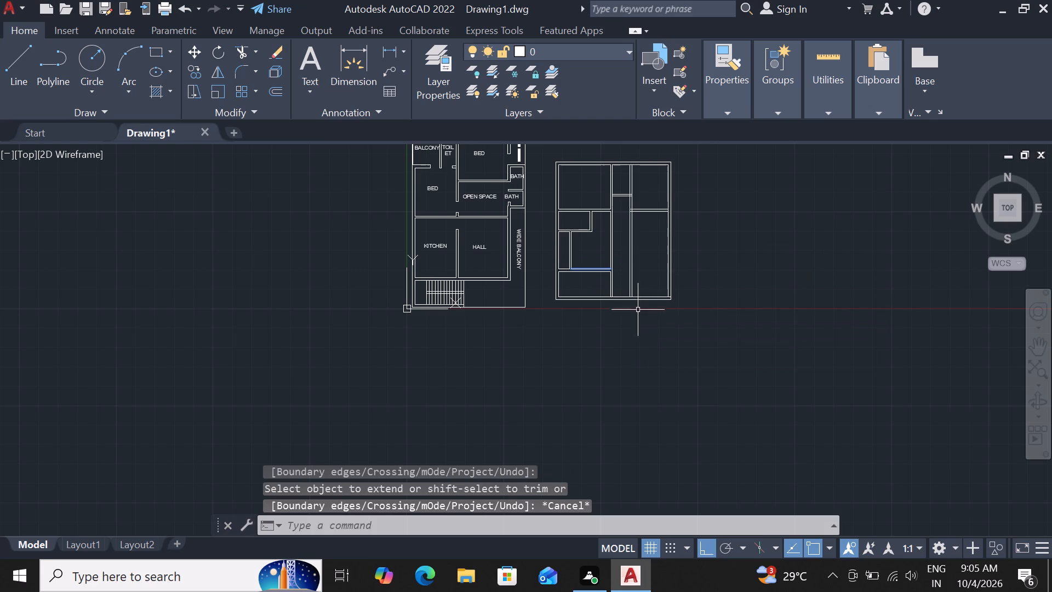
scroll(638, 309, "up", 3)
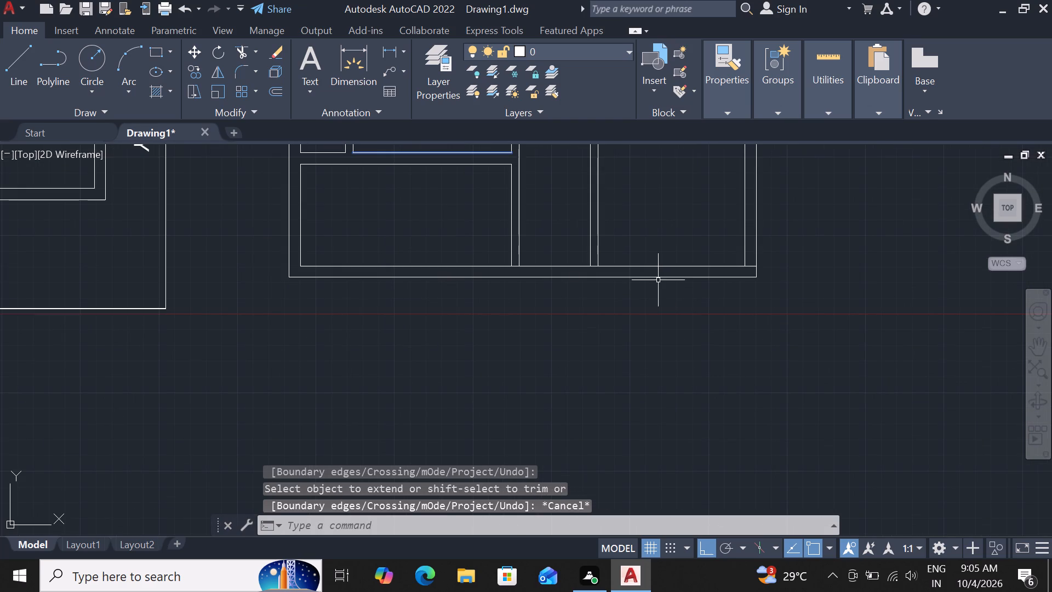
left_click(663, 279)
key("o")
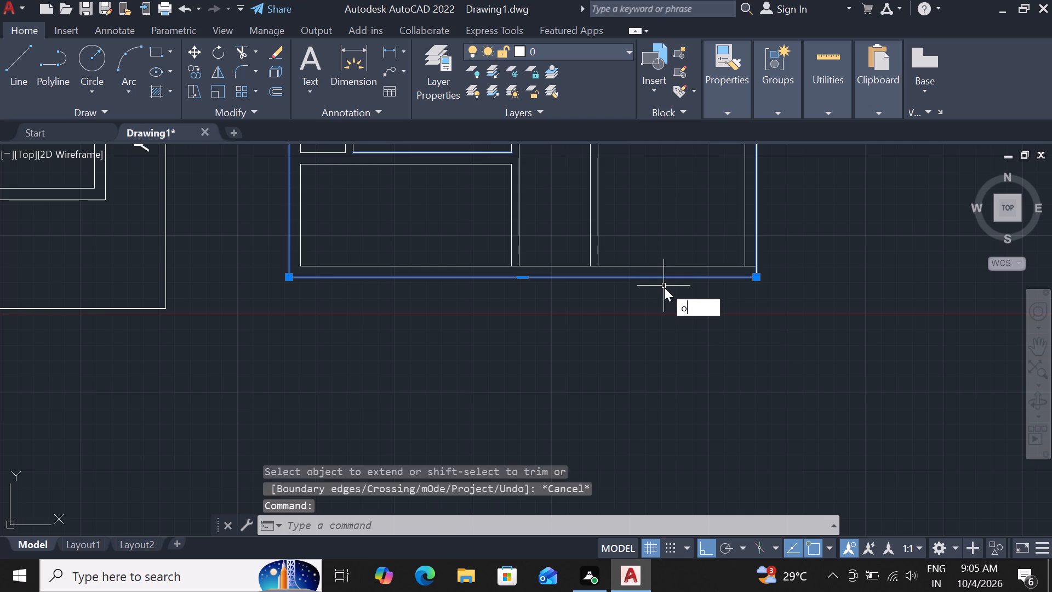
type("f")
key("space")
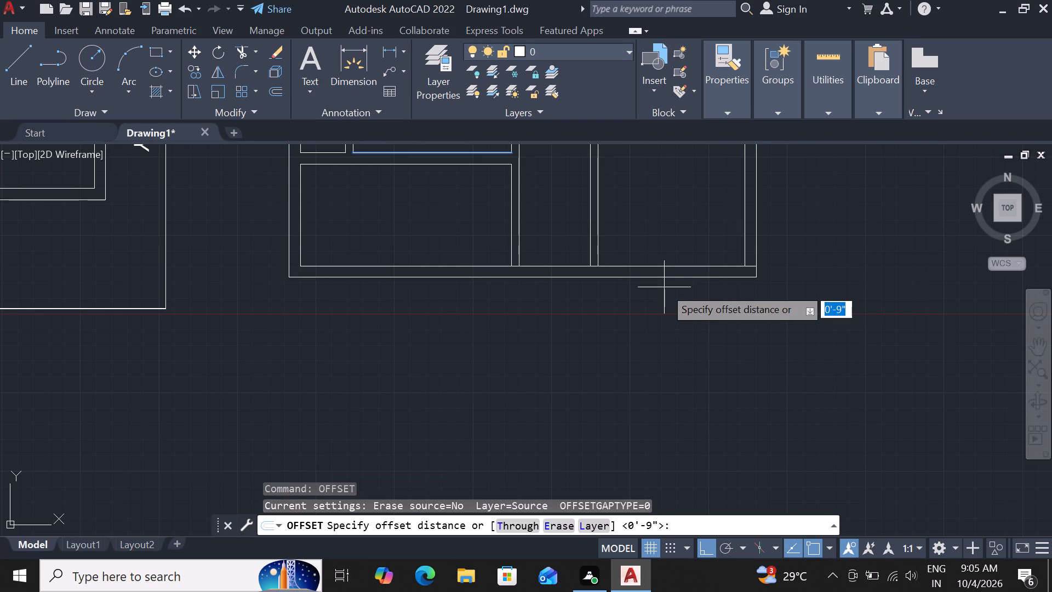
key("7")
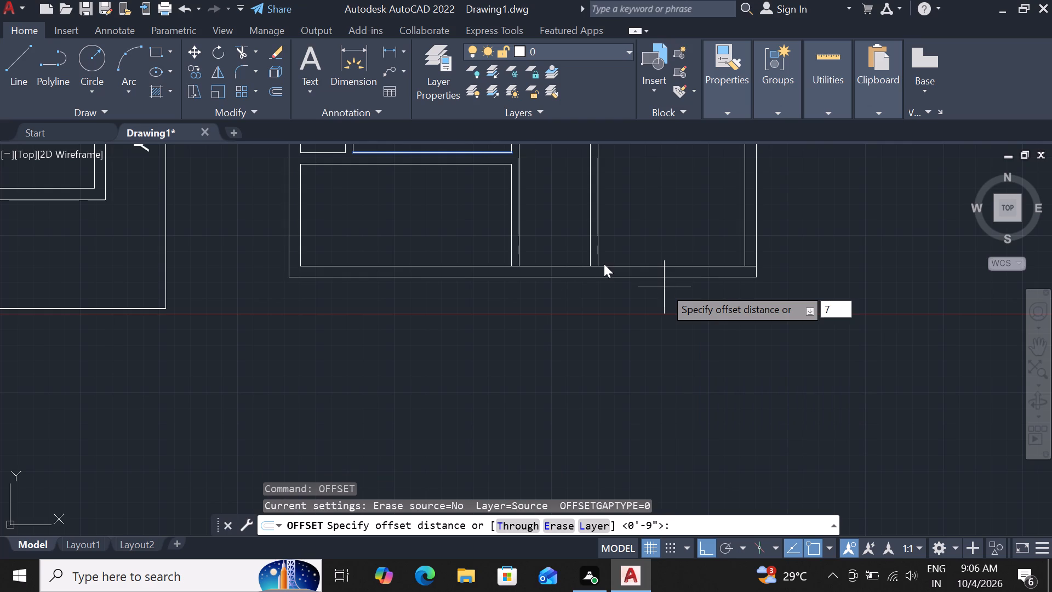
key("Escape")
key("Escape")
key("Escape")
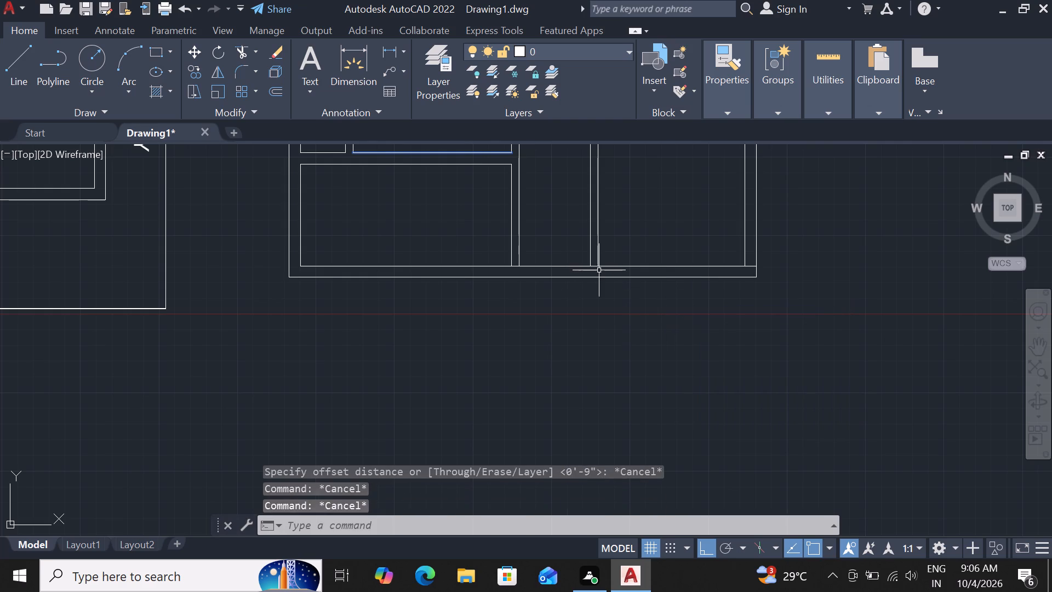
Extend both lines of the eastern partition south to the outer line of the south wall.
scroll(591, 255, "up", 1)
type("ex")
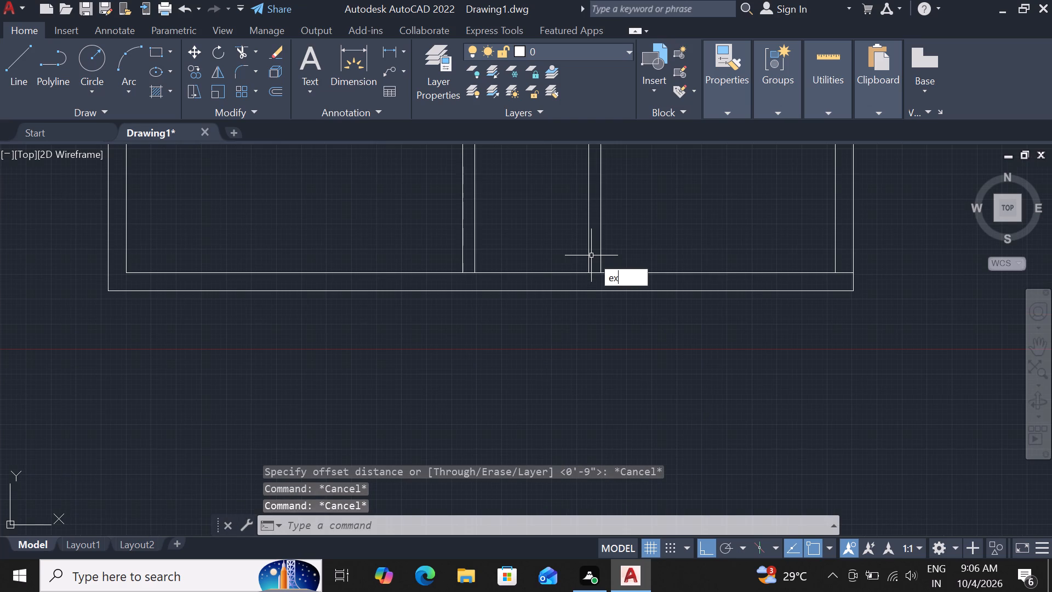
key("space")
key("space")
left_click(588, 269)
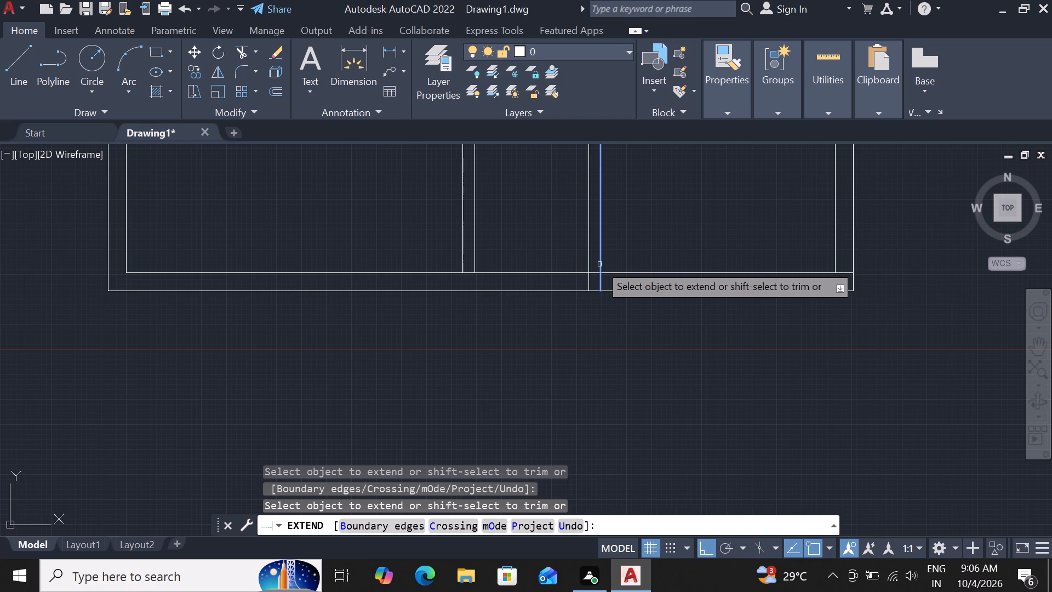
left_click(599, 264)
Extend both lines of the western partition south to the outer line of the south wall.
scroll(599, 264, "down", 1)
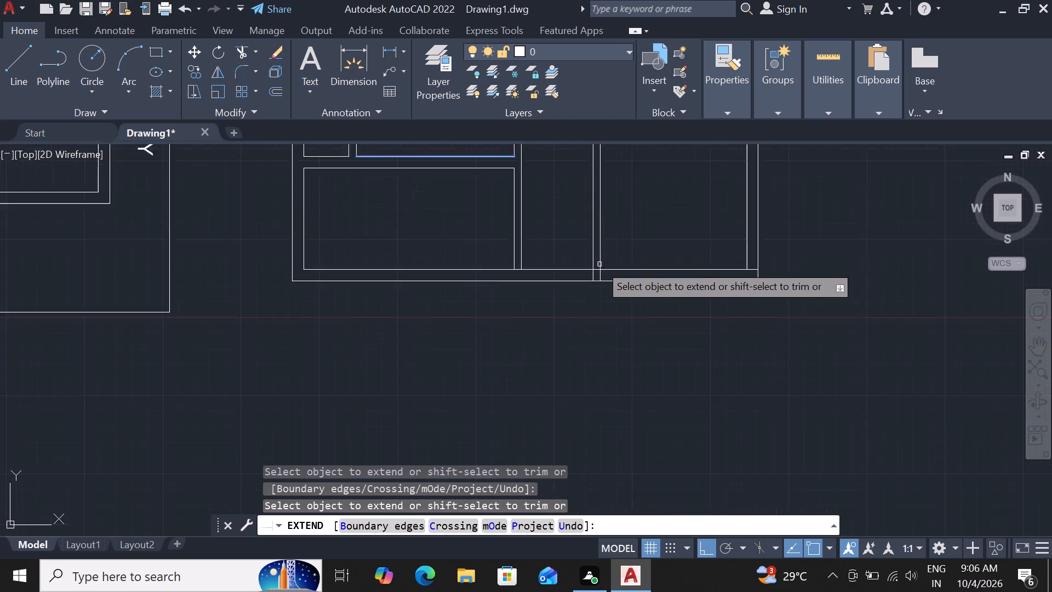
scroll(599, 264, "down", 2)
scroll(569, 257, "up", 2)
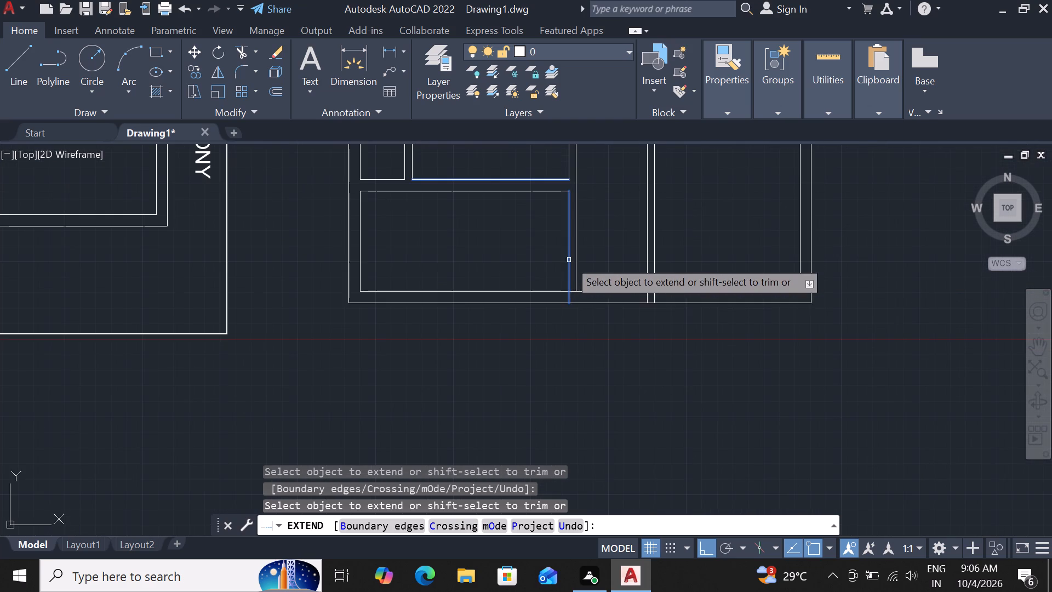
left_click(571, 291)
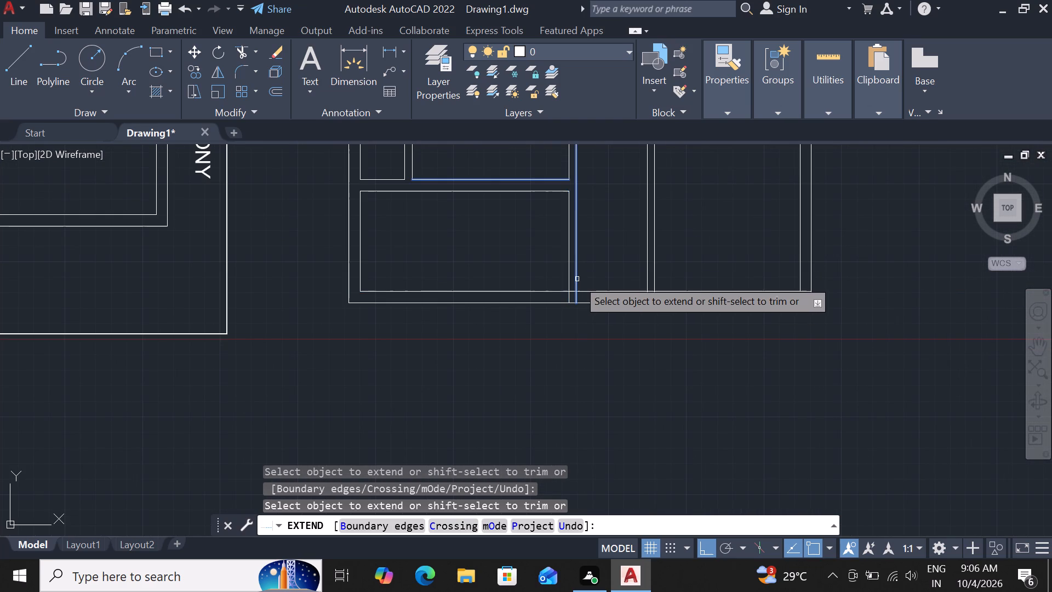
left_click(578, 279)
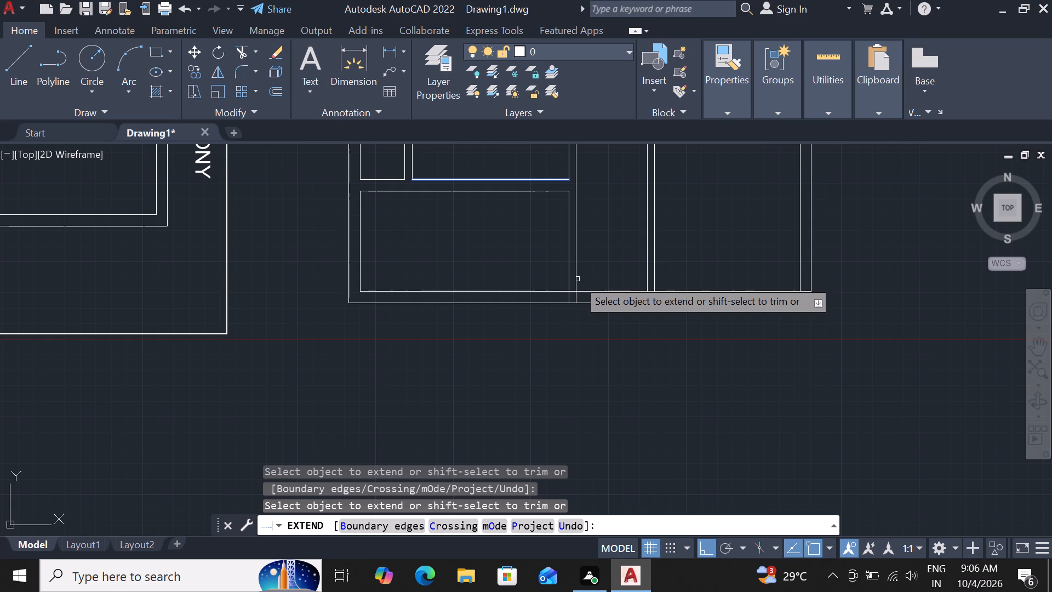
Extend the north line of the new horizontal wall east to the far line of the western partition.
scroll(578, 279, "down", 2)
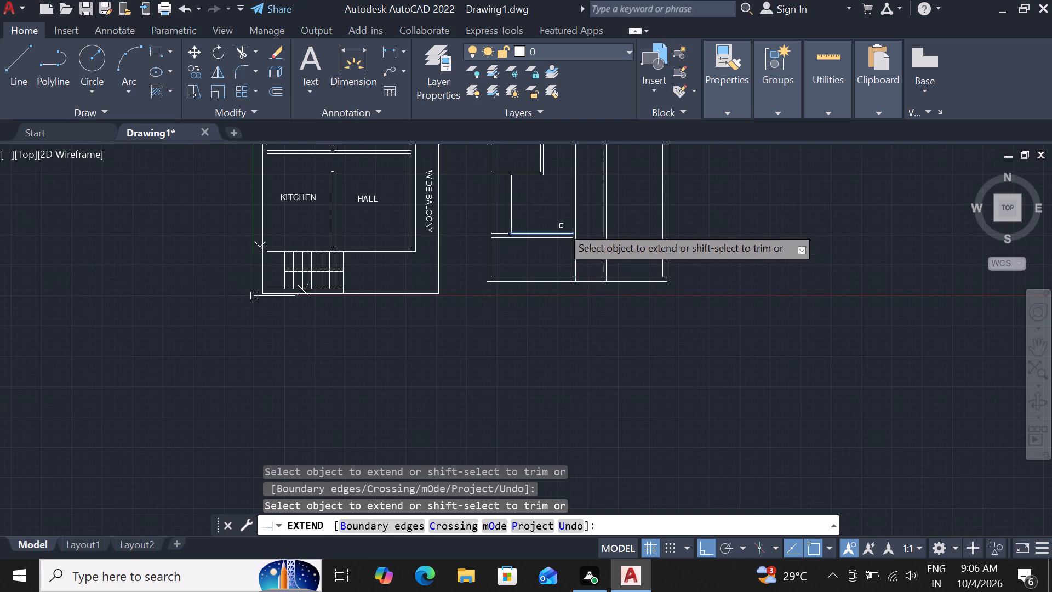
scroll(561, 226, "up", 3)
left_click(576, 239)
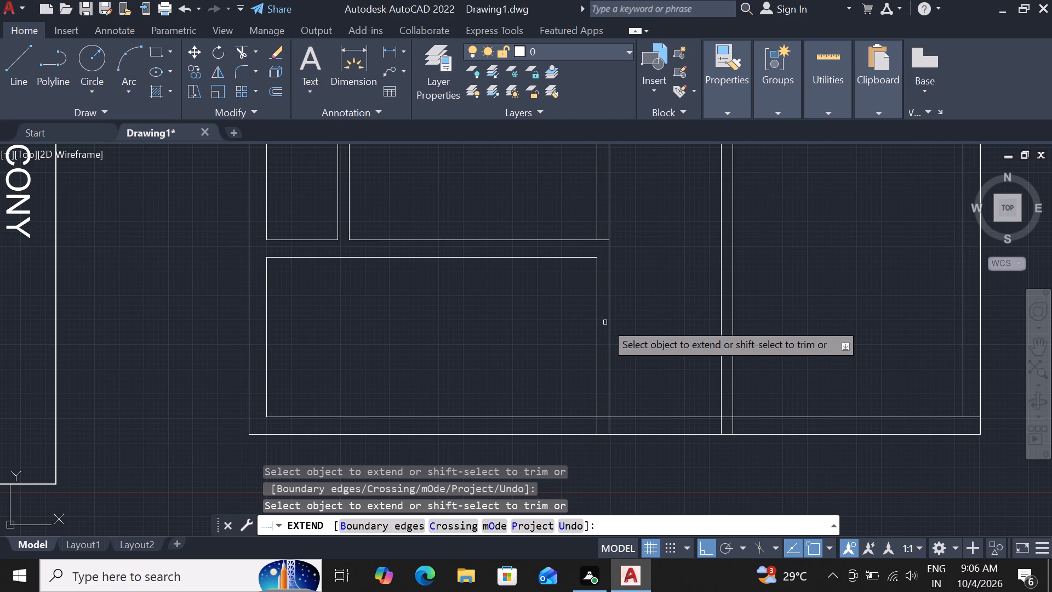
key("Escape")
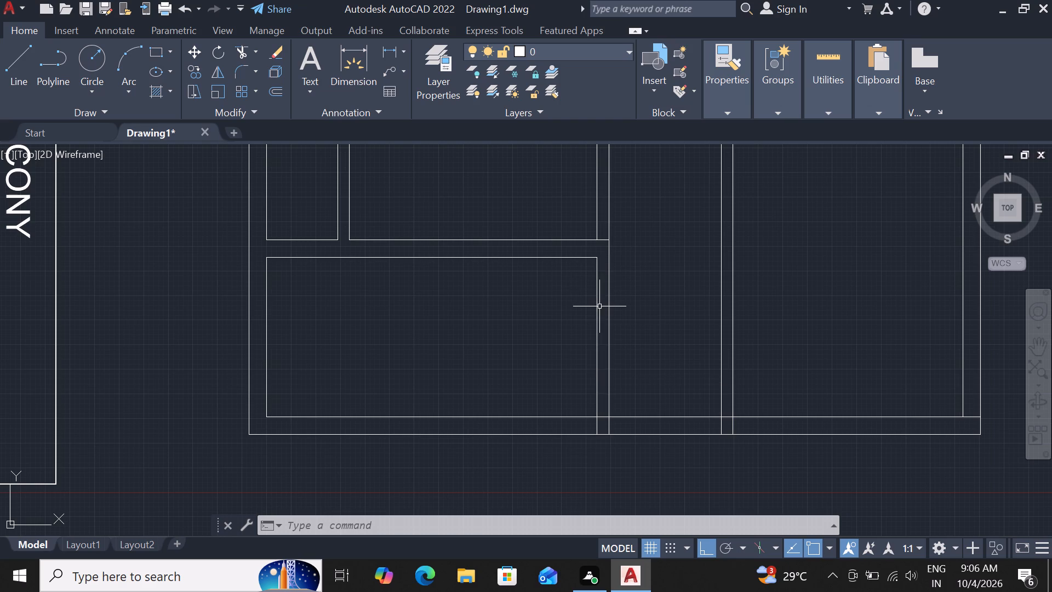
scroll(594, 310, "down", 2)
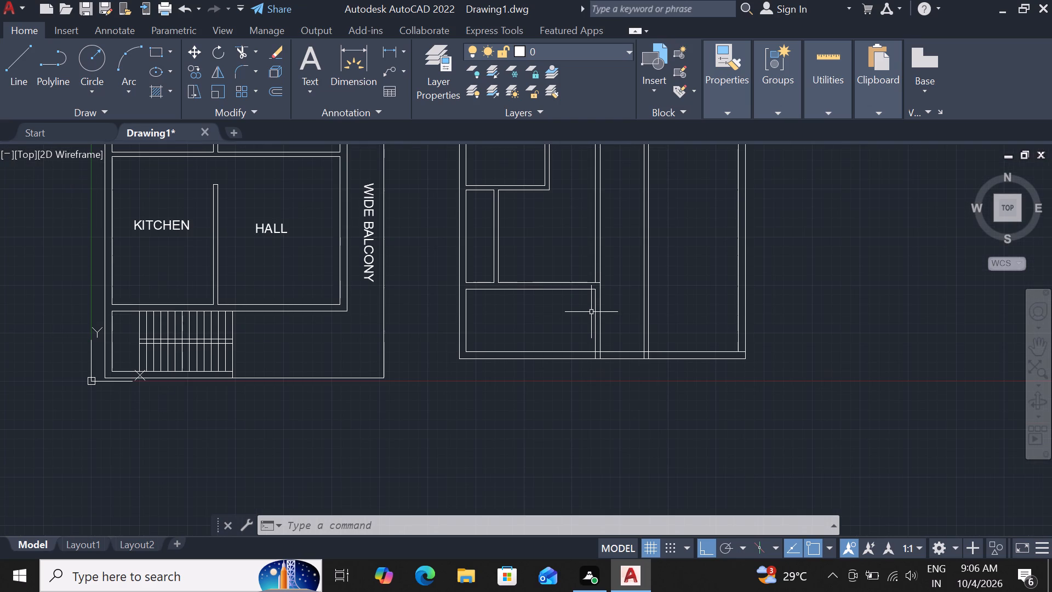
key("Escape")
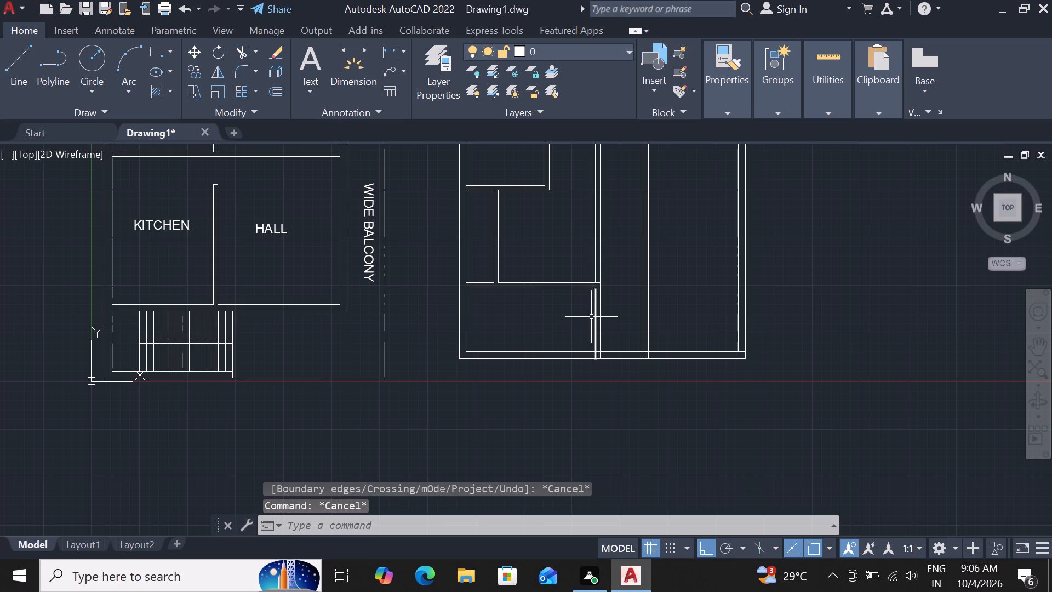
Measure the western partition's thickness at its junction with the new horizontal wall.
left_click(599, 315)
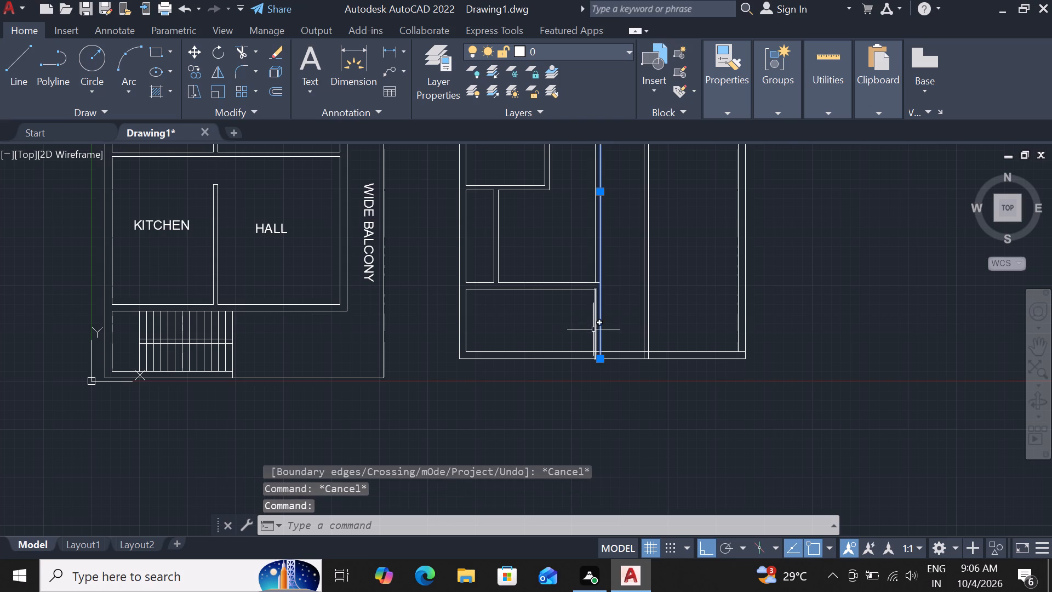
scroll(594, 329, "up", 3)
scroll(597, 323, "down", 2)
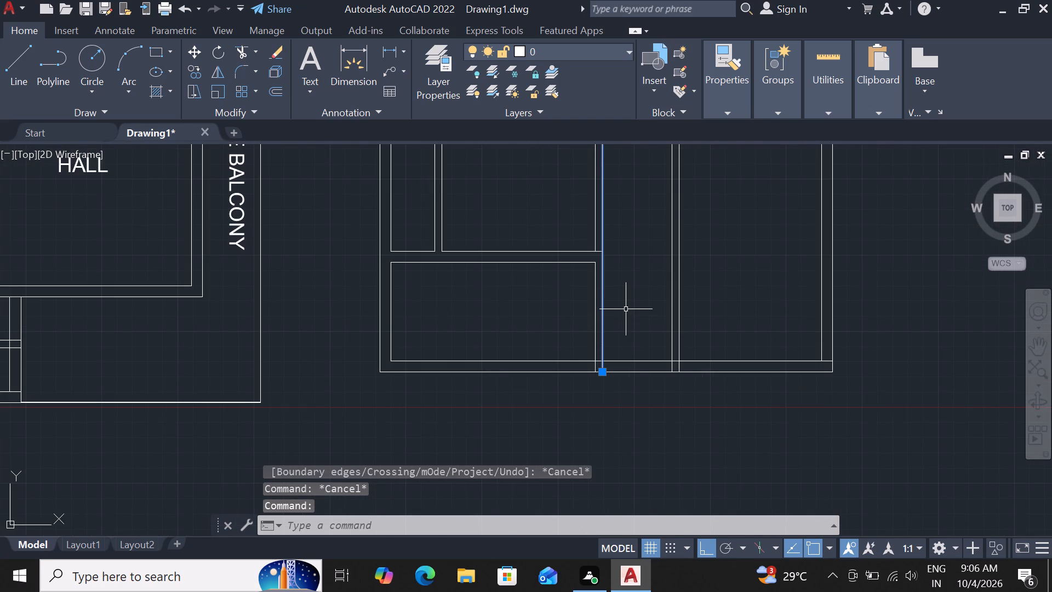
key("Escape")
left_click_drag(359, 48, 363, 54)
scroll(603, 245, "up", 5)
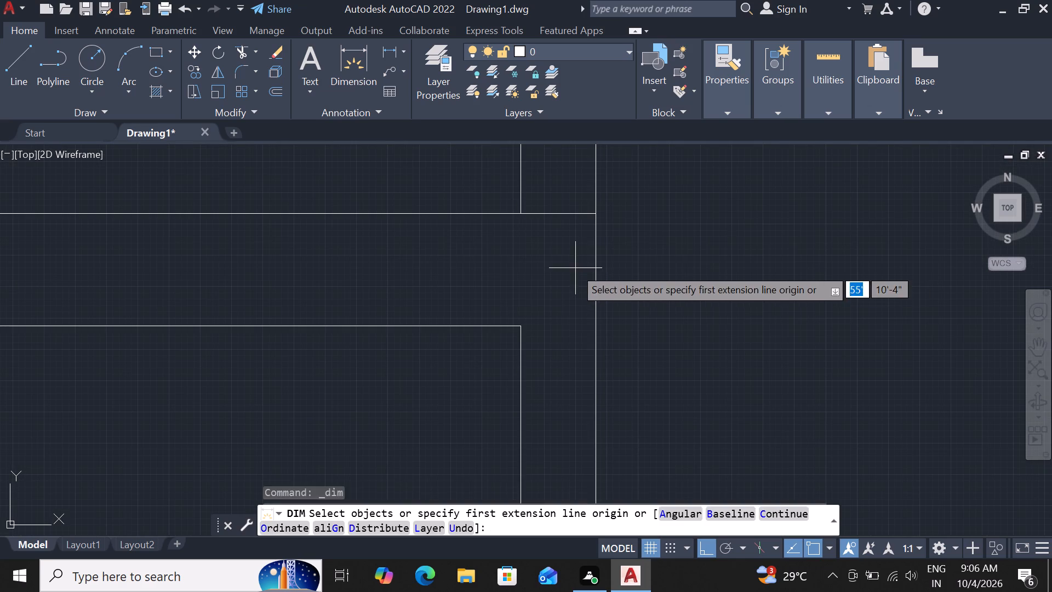
key("Escape")
left_click_drag(347, 43, 348, 49)
left_click(521, 213)
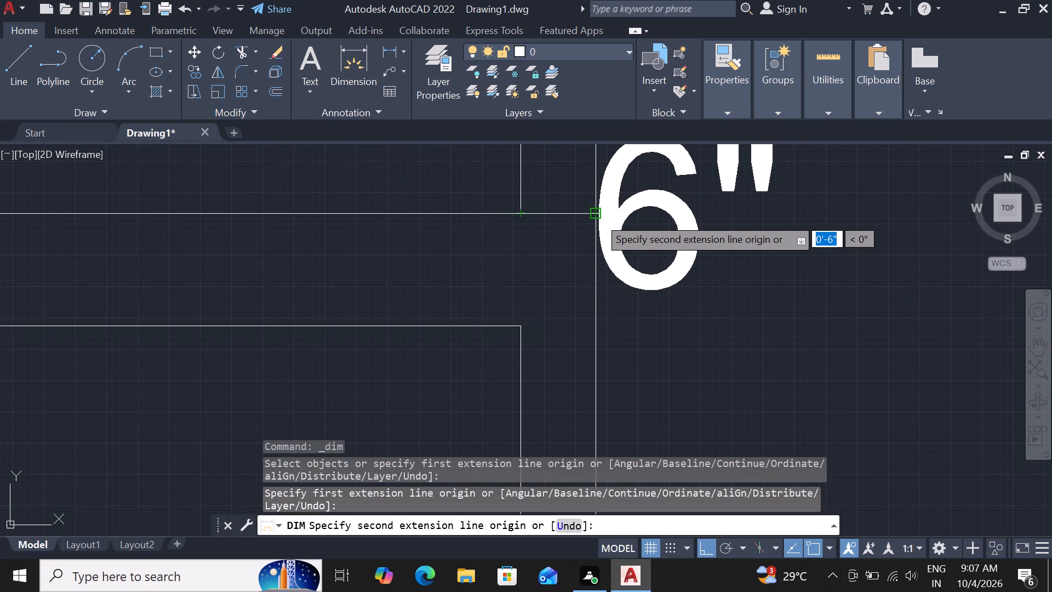
key("Escape")
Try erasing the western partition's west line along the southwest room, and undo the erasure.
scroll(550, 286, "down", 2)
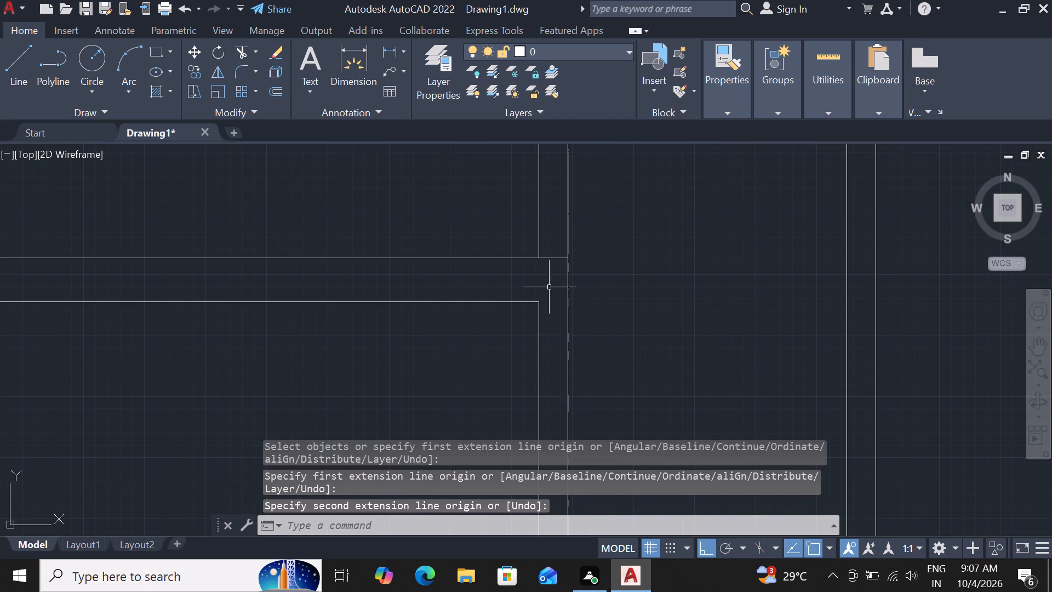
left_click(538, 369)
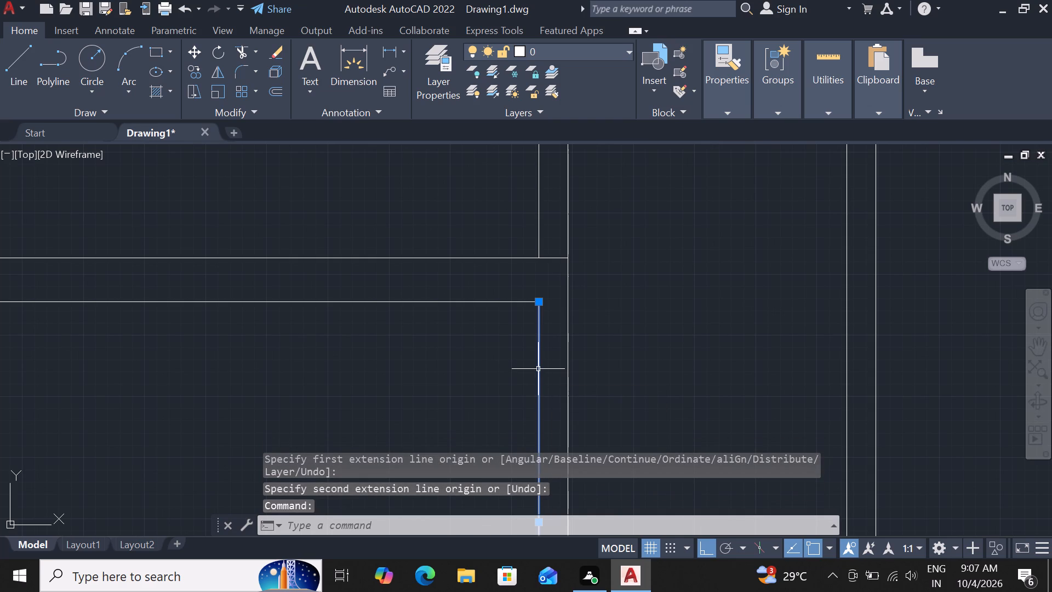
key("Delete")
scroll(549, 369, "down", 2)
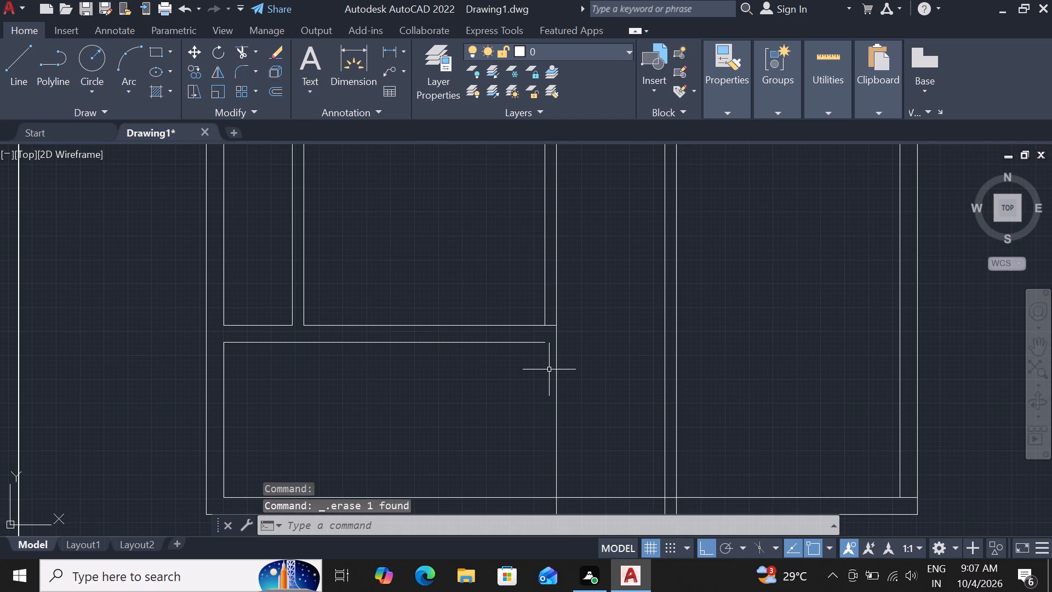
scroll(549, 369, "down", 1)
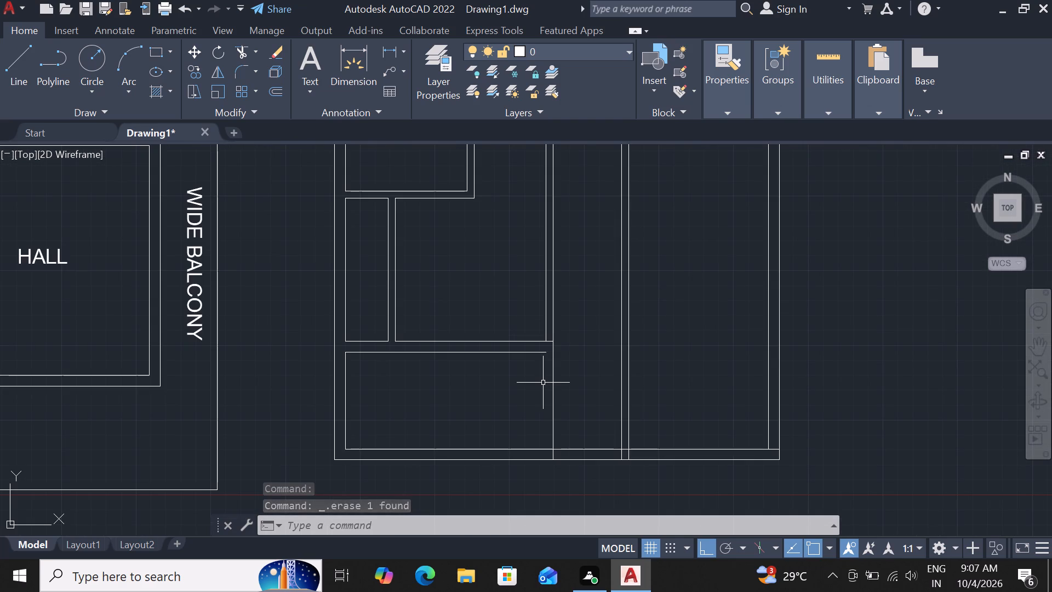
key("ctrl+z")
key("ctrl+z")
Offset the southwest room's east wall line 3" west and erase the original line.
left_click(539, 389)
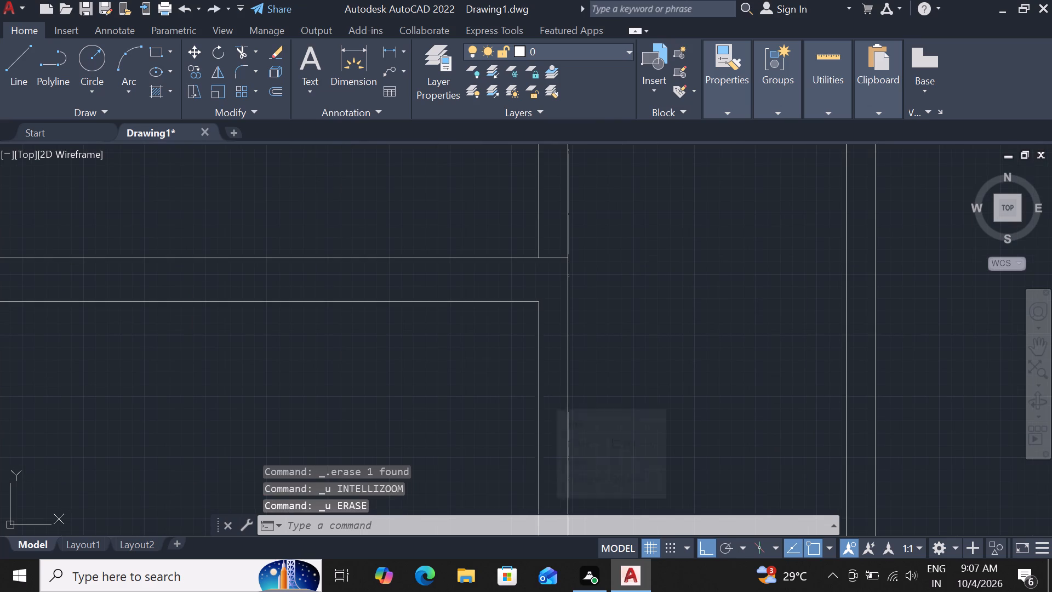
type("of 3\"")
key("Return")
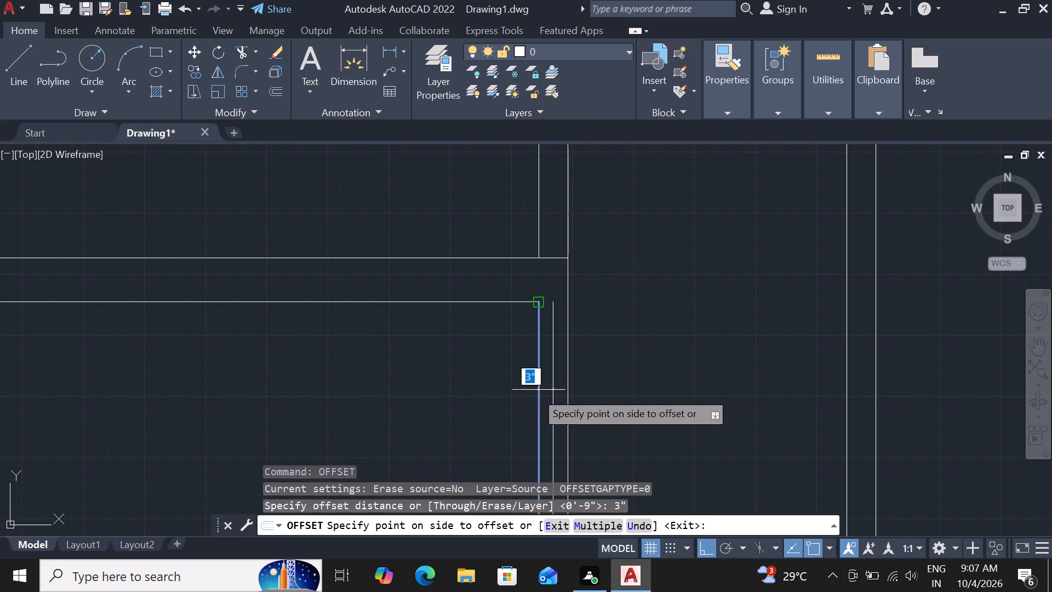
left_click_drag(501, 402, 496, 401)
key("Escape")
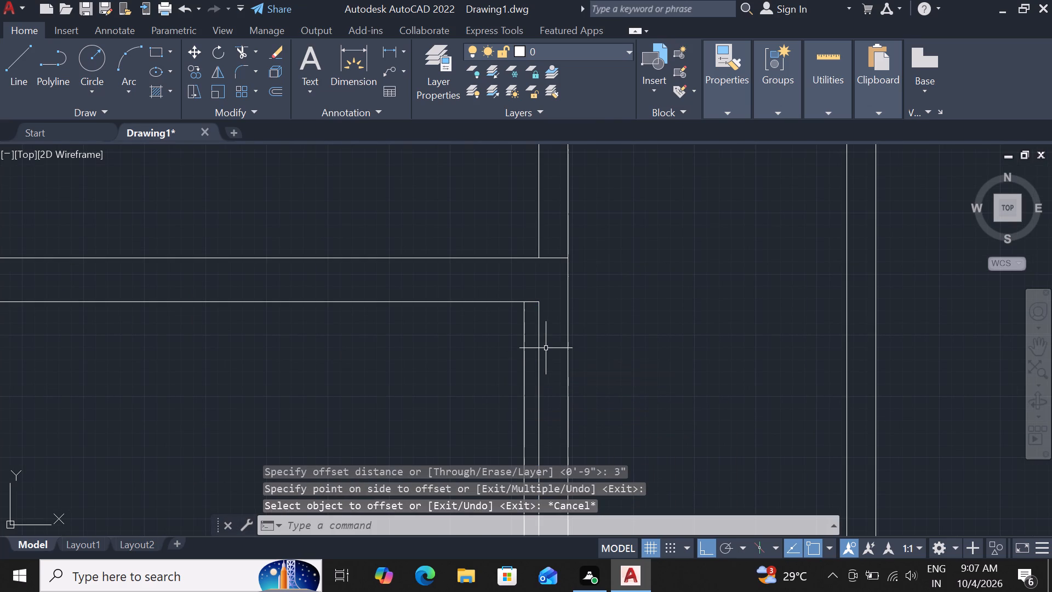
left_click(537, 372)
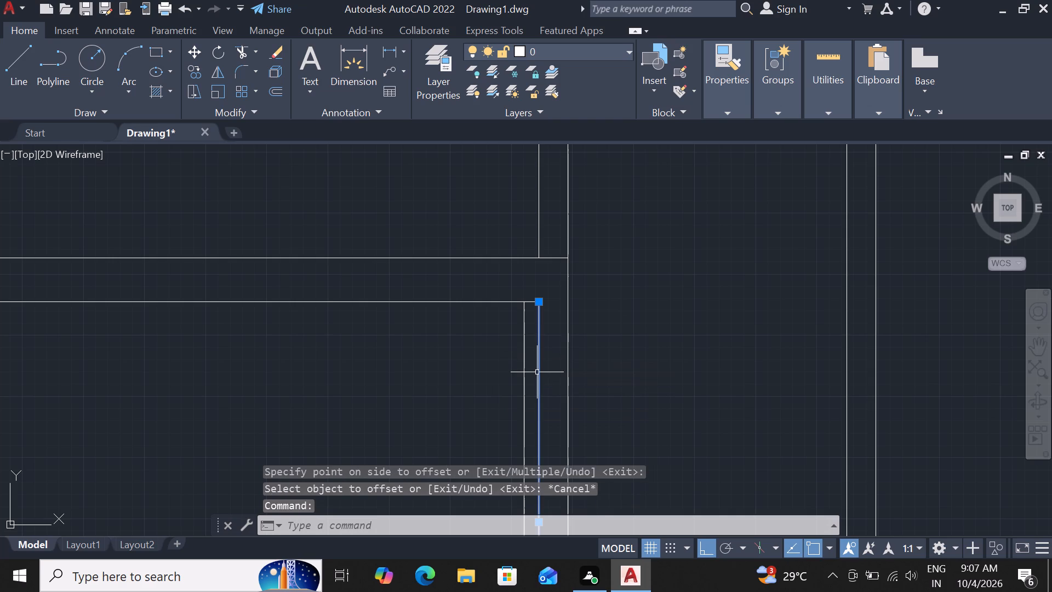
key("Delete")
Trim the east ends of both horizontal wall lines back to the room corners at the western partition.
key("t")
type("r")
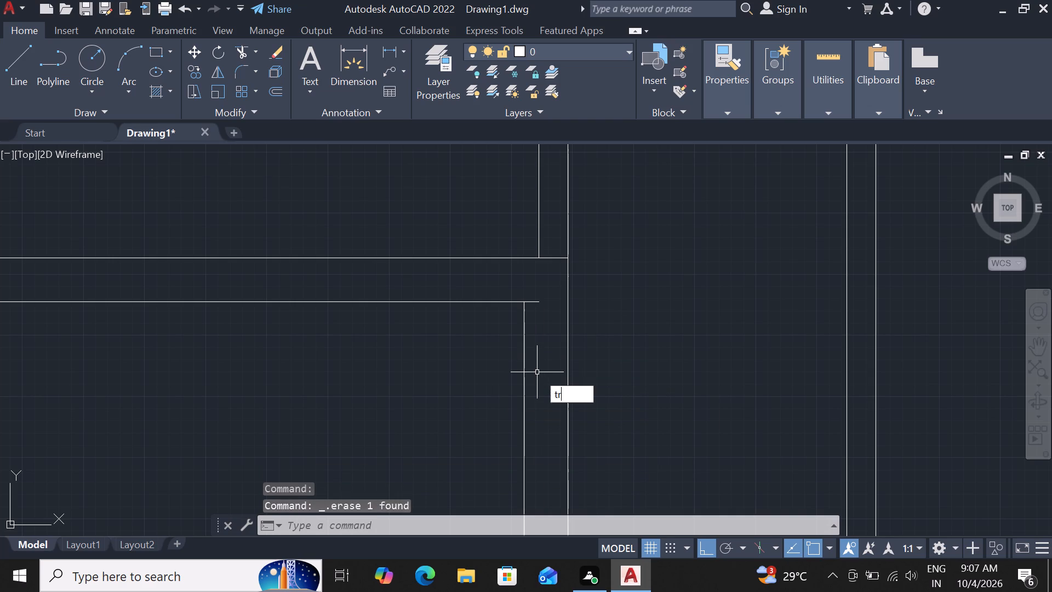
key("space")
key("space")
left_click(533, 304)
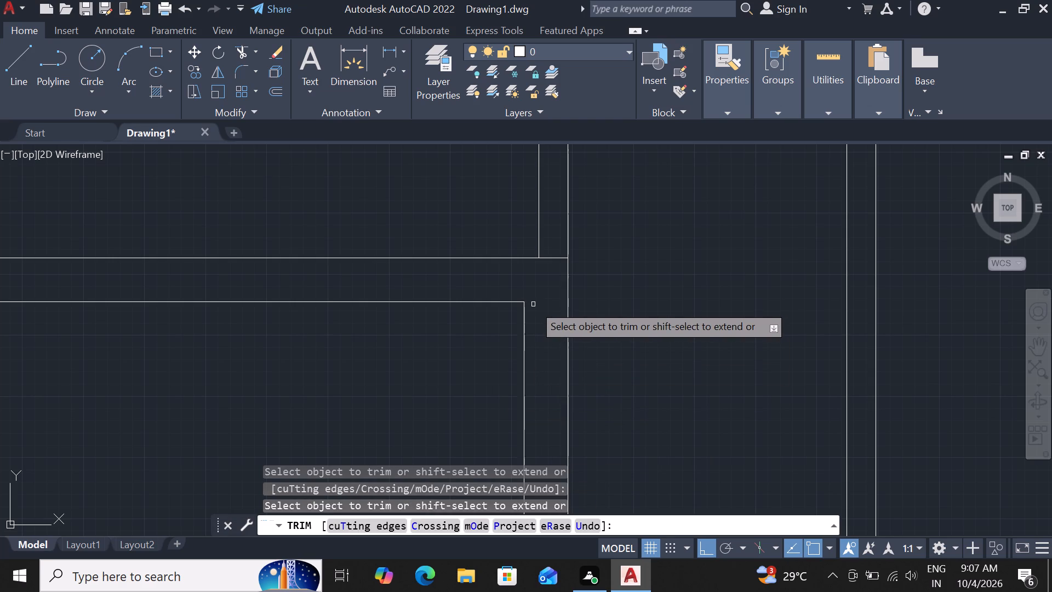
scroll(546, 280, "down", 1)
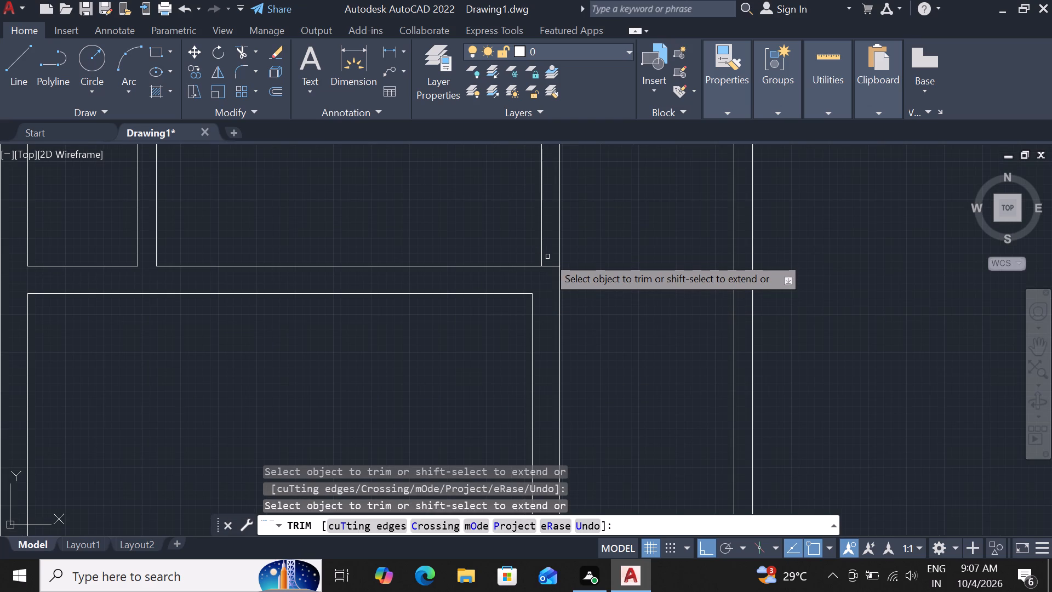
scroll(547, 264, "up", 1)
left_click(547, 265)
scroll(547, 265, "down", 2)
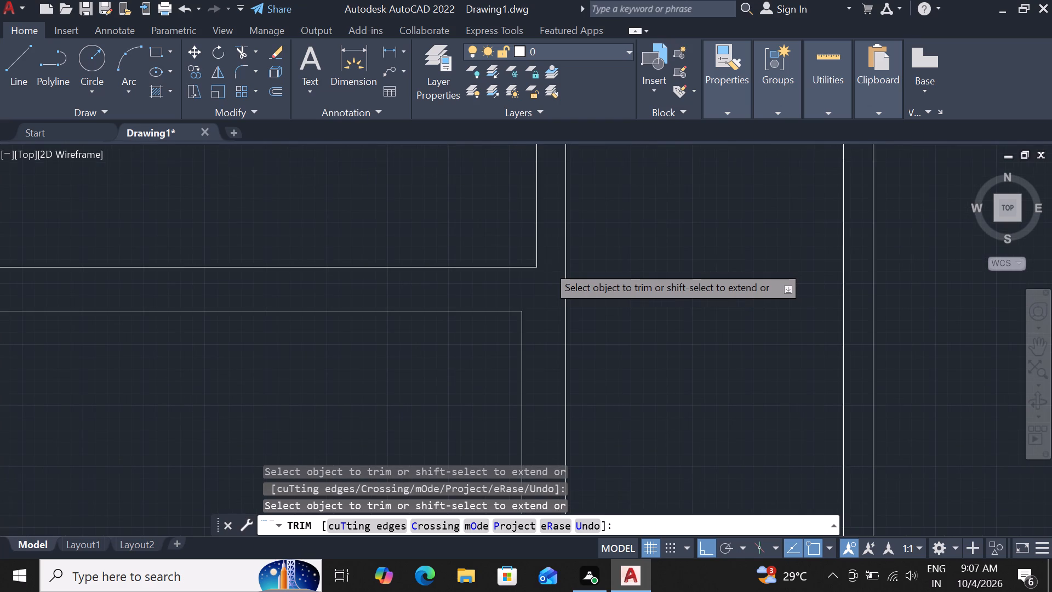
Trim the crossing lines where the western partition meets the south outer wall, leaving the junction open.
scroll(547, 265, "down", 2)
scroll(546, 351, "up", 3)
scroll(539, 285, "up", 2)
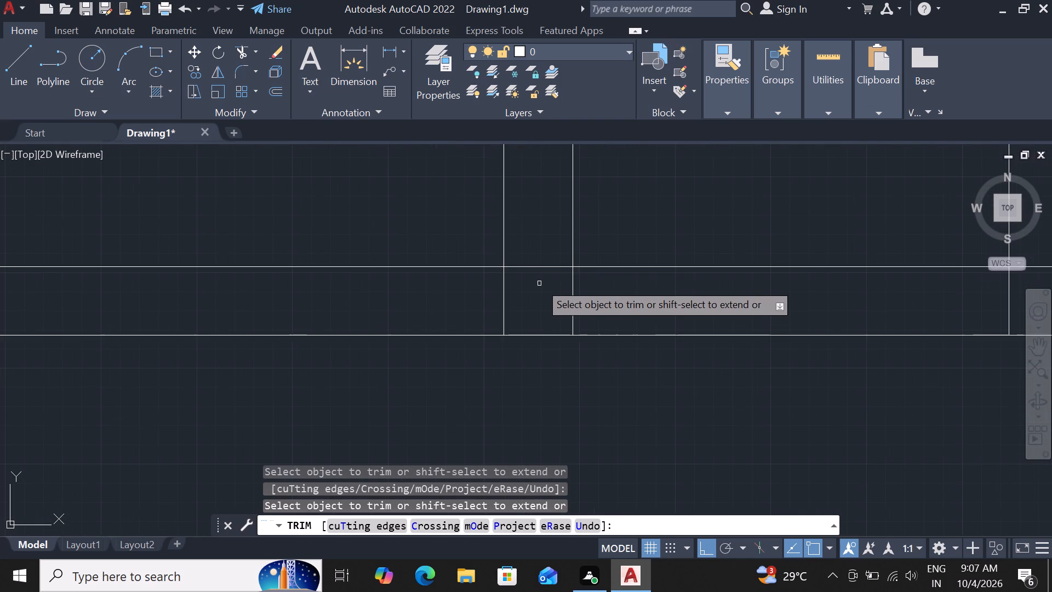
left_click(541, 255)
left_click(535, 286)
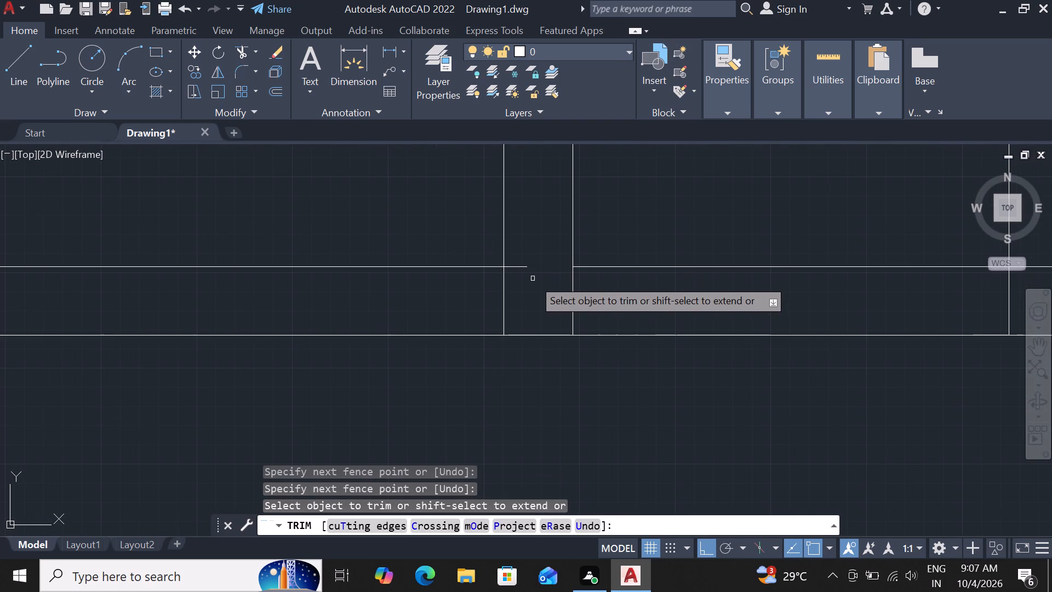
left_click(513, 267)
left_click(504, 294)
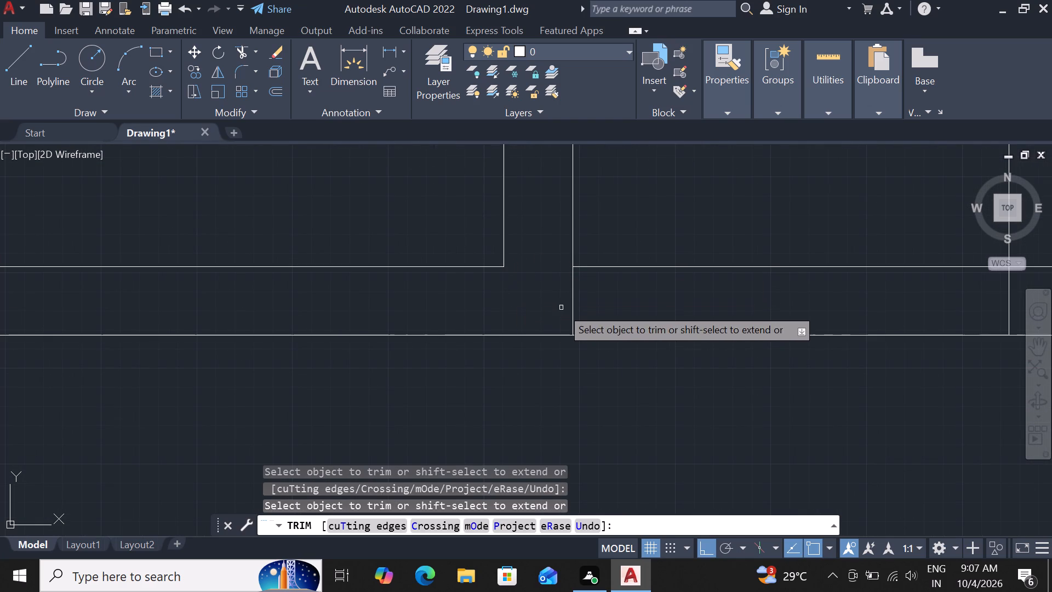
left_click(571, 302)
scroll(558, 334, "down", 4)
scroll(636, 332, "up", 2)
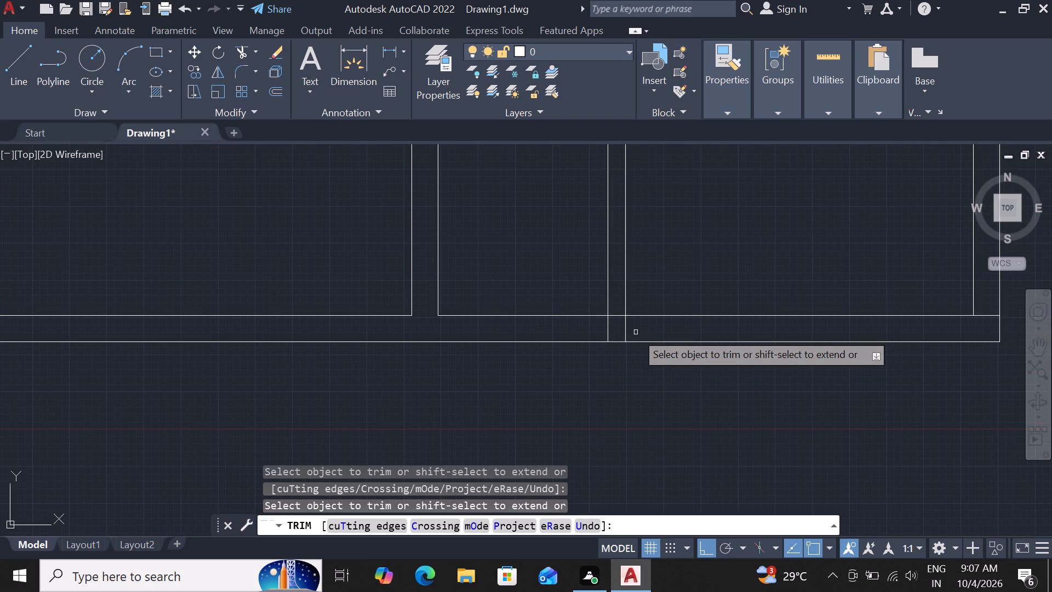
scroll(617, 369, "down", 1)
key("Escape")
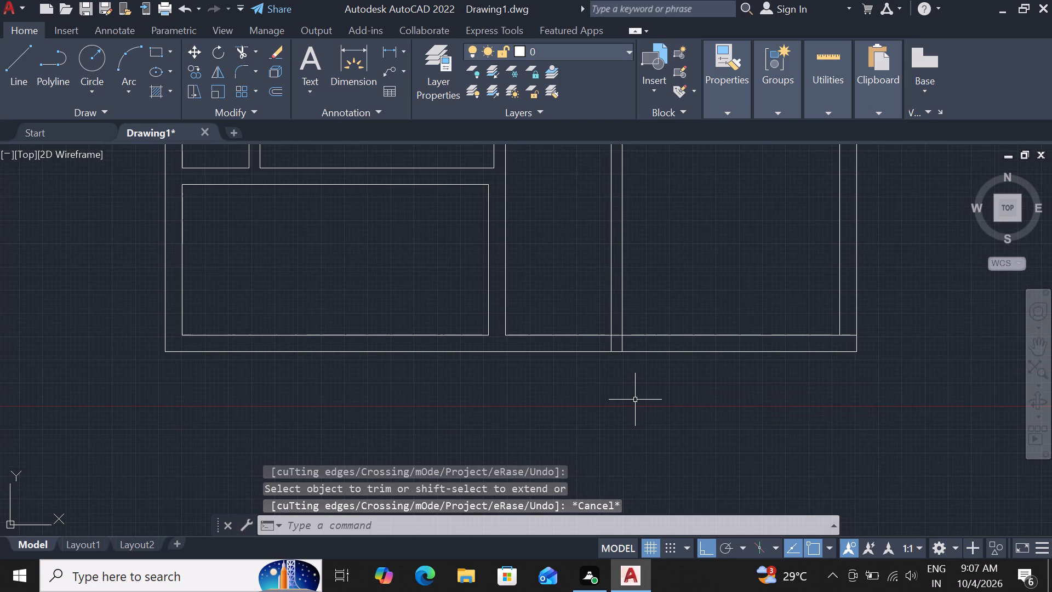
key("Escape")
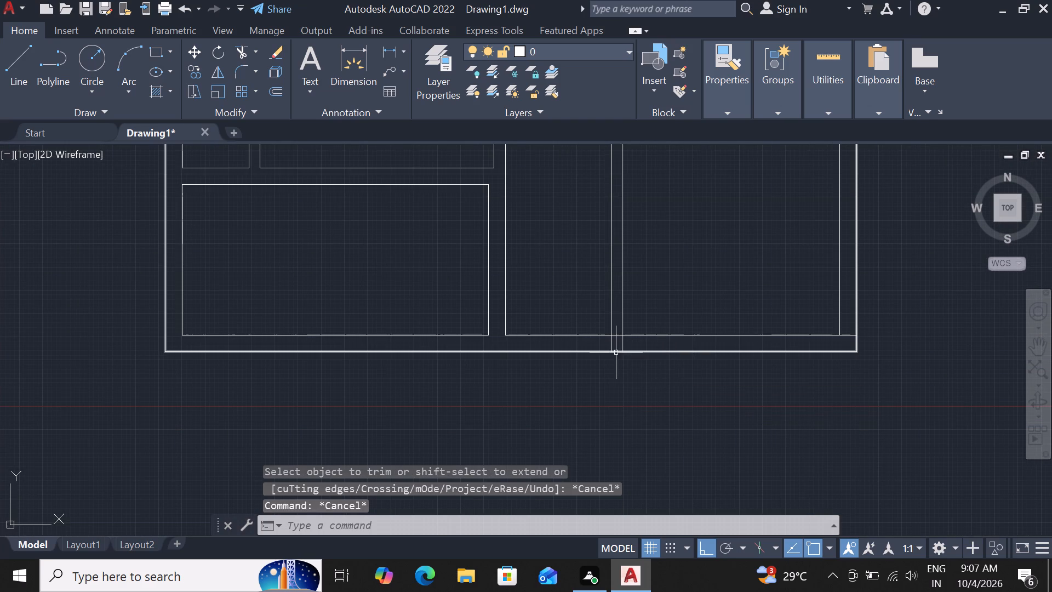
Explode the outer wall outline into separate lines.
left_click(643, 354)
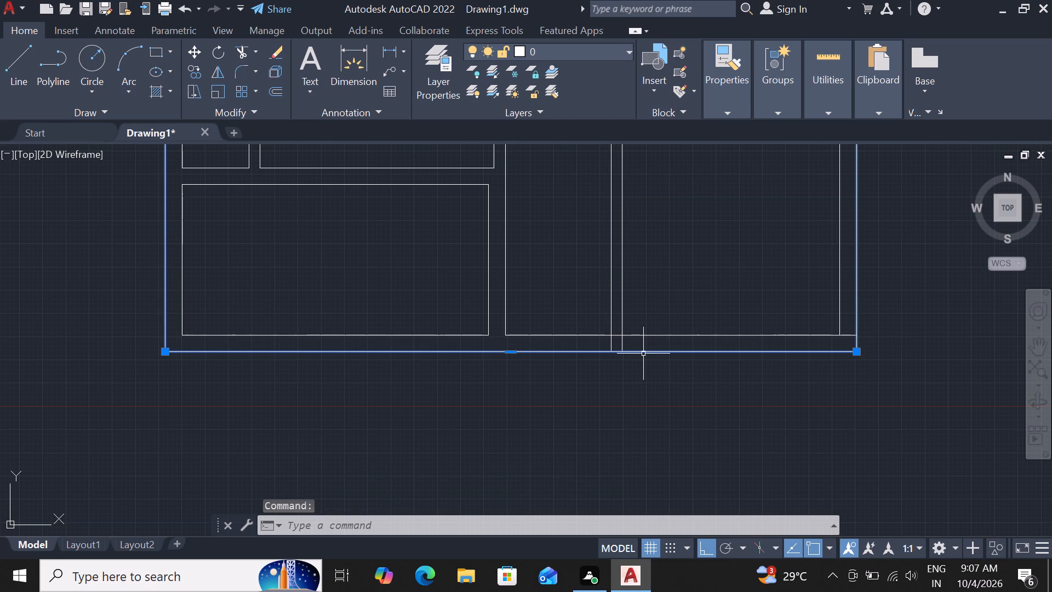
key("x")
key("space")
key("space")
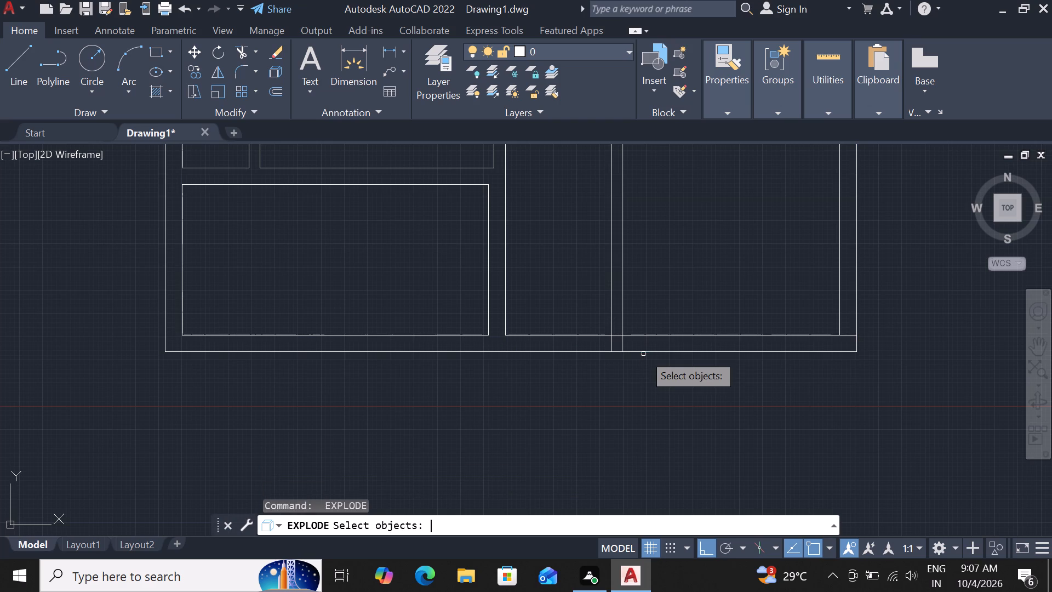
left_click(651, 355)
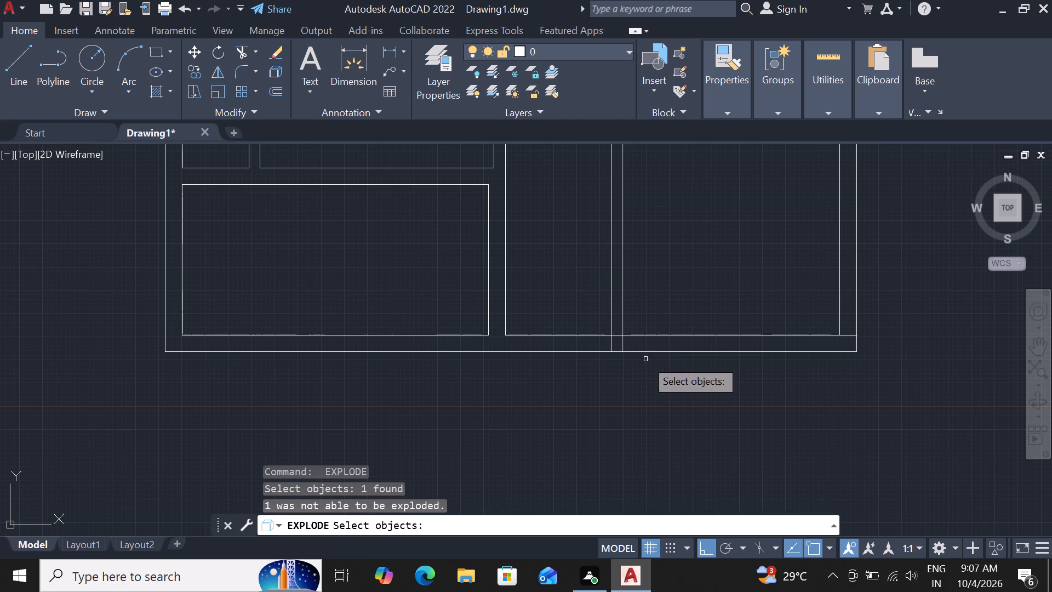
key("Escape")
Offset the outer line of the south wall 7'10" to the south.
left_click(664, 353)
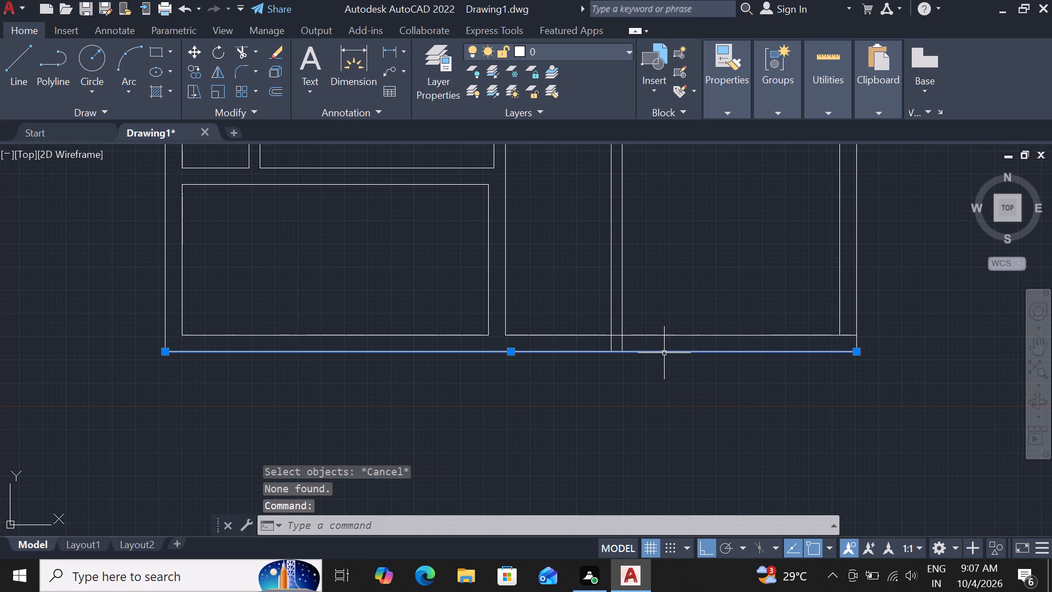
type("of")
key("space")
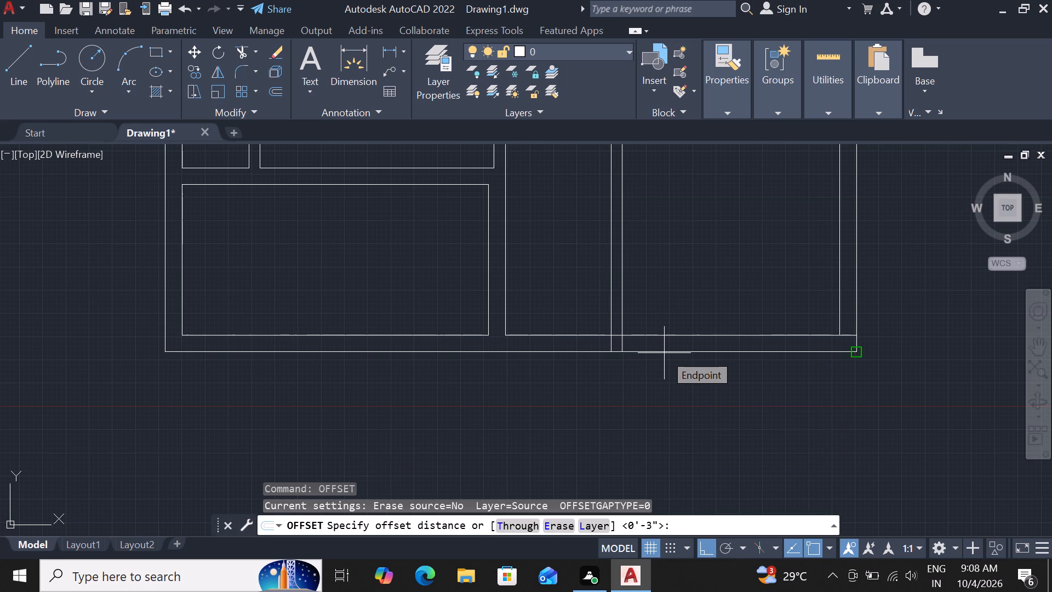
type("7'")
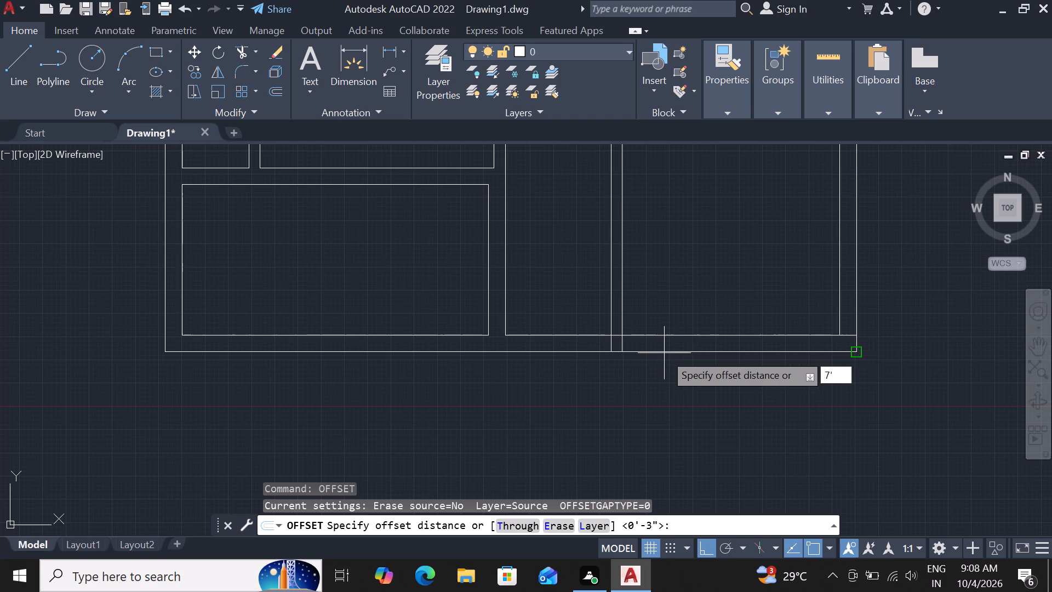
type("10\"")
key("Return")
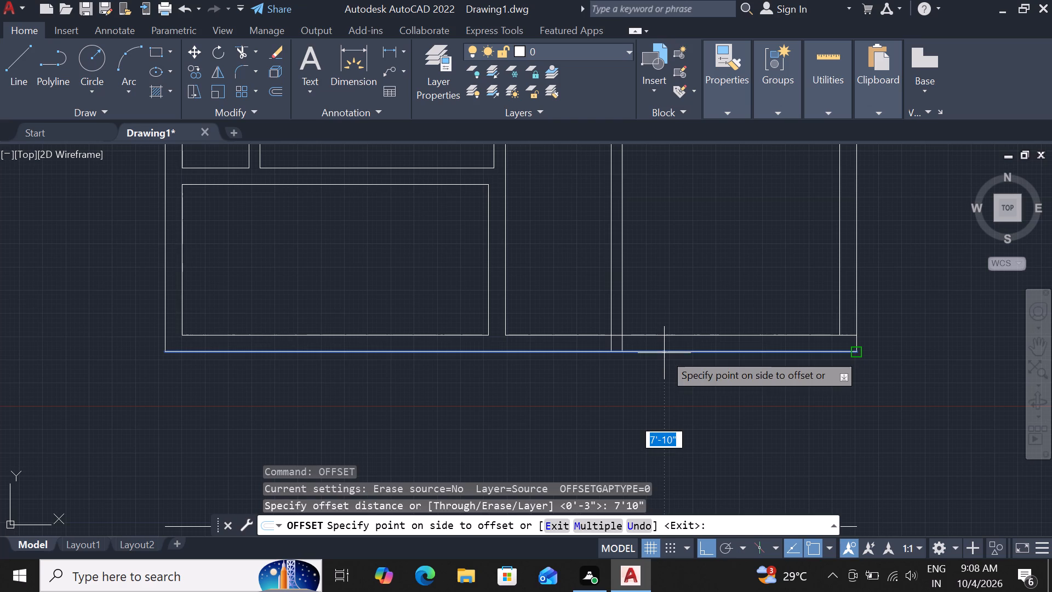
left_click(664, 384)
scroll(661, 384, "down", 4)
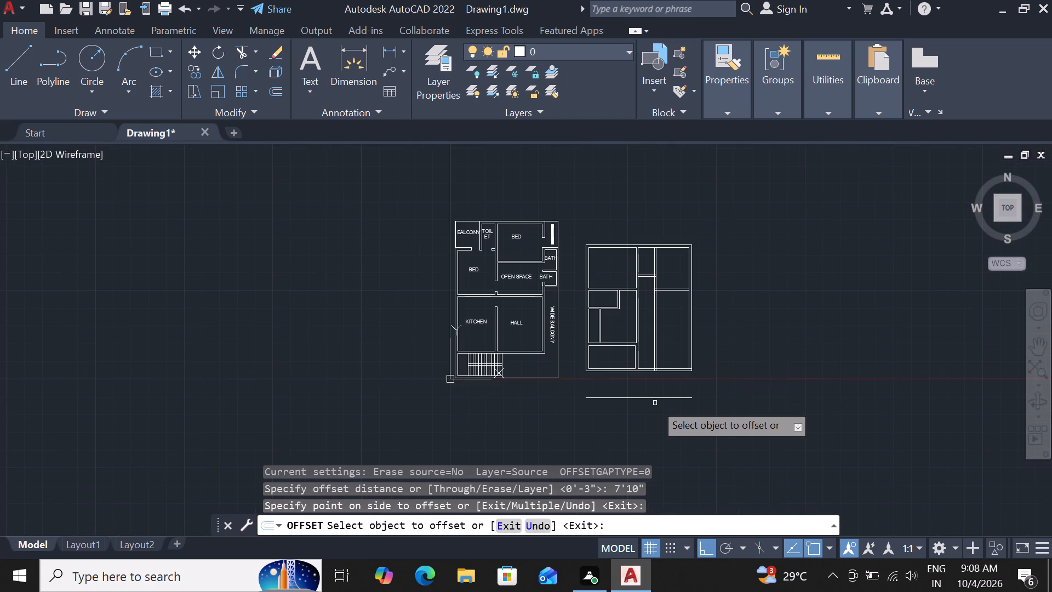
scroll(656, 400, "up", 3)
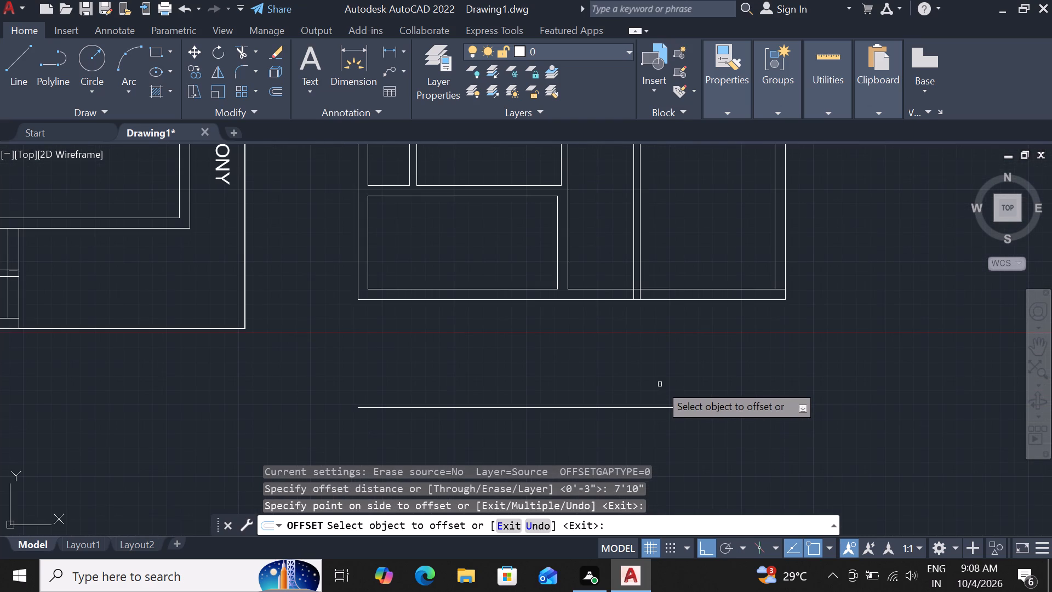
key("Escape")
Offset the new line south of the plan 9" to the south to form a double-line wall.
scroll(660, 384, "down", 2)
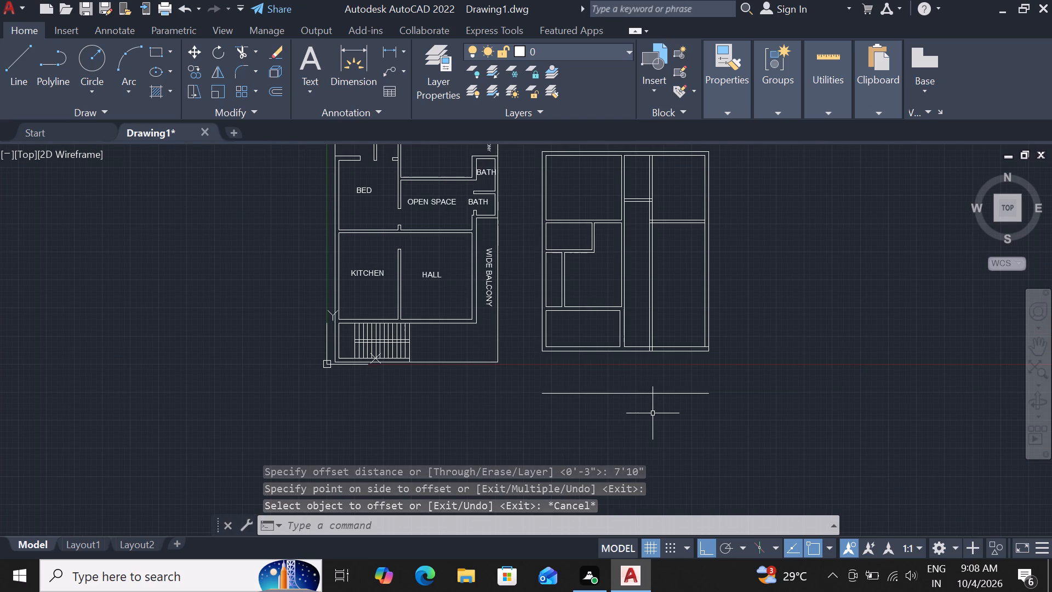
scroll(707, 335, "up", 1)
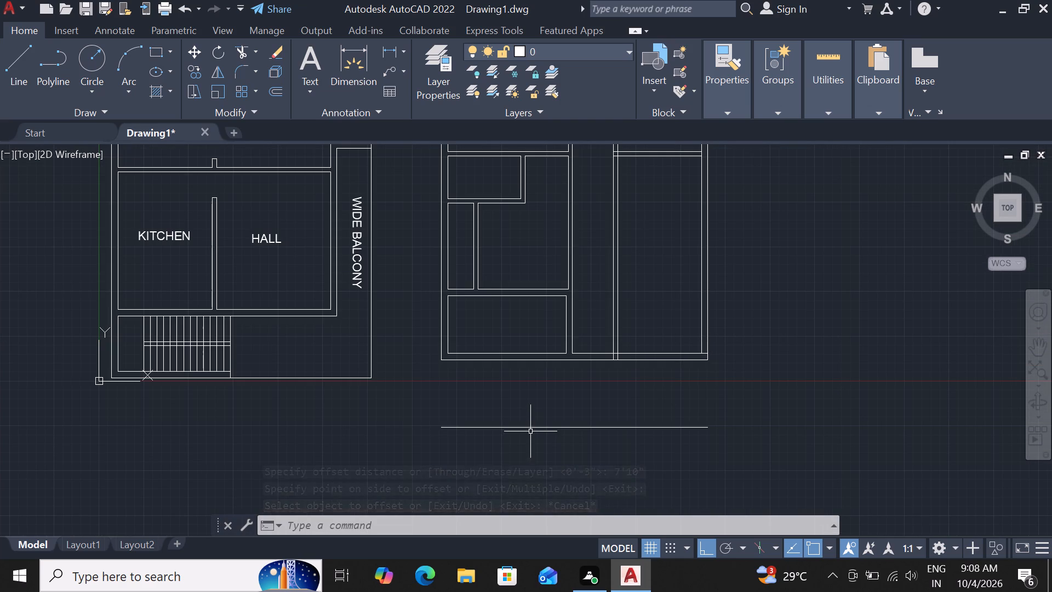
left_click(548, 428)
key("o")
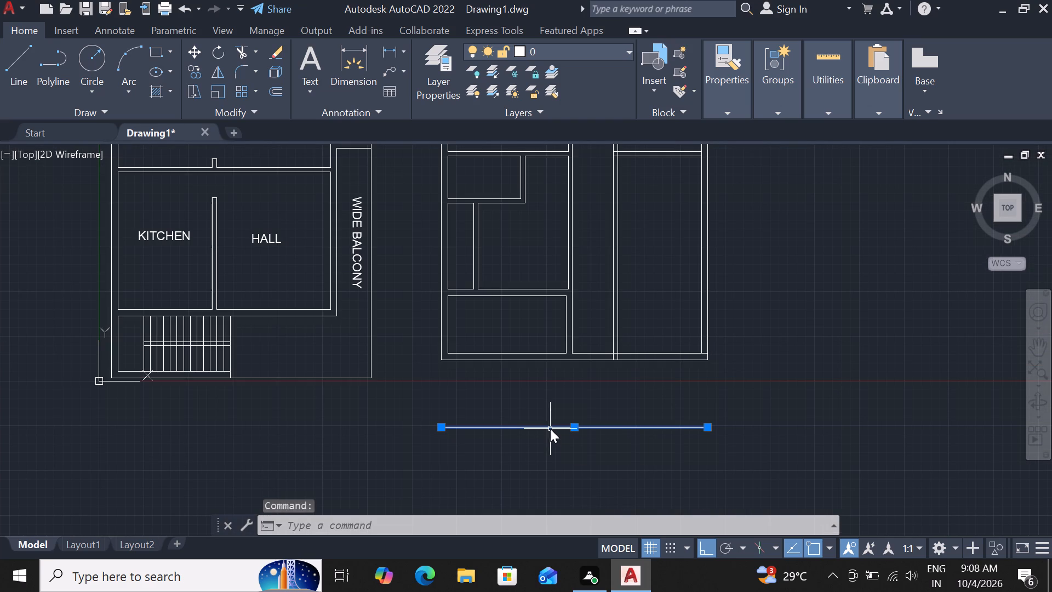
type("f")
key("space")
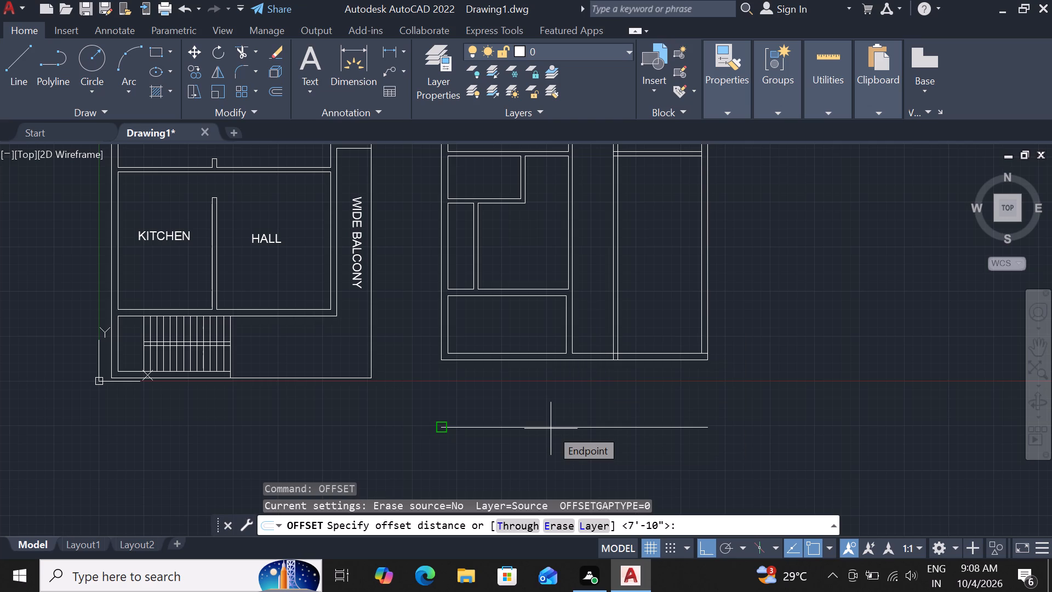
key("9")
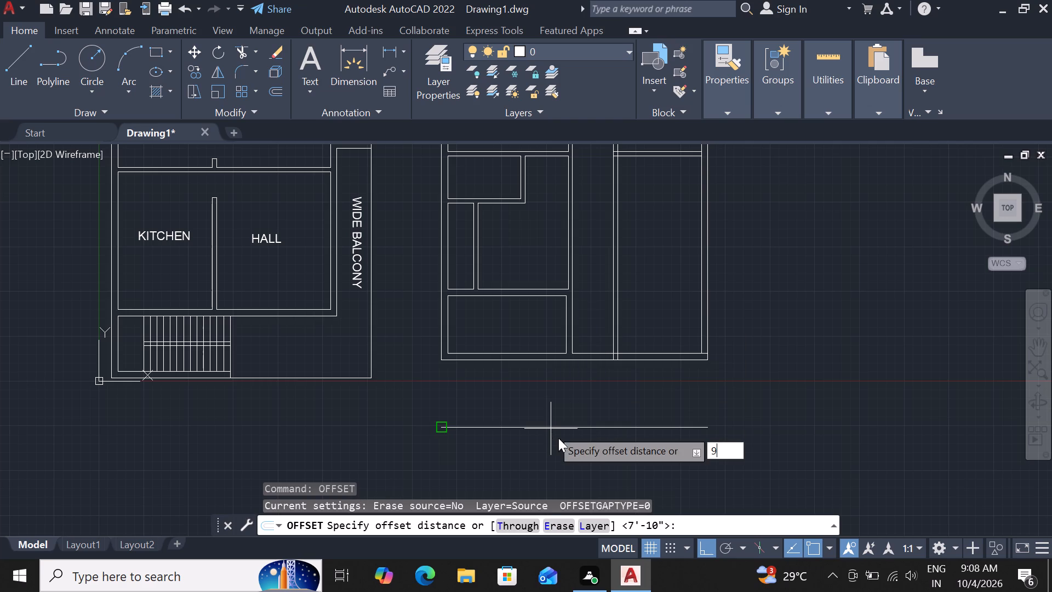
key("shift+quotedbl")
key("Return")
left_click(565, 451)
scroll(634, 409, "up", 1)
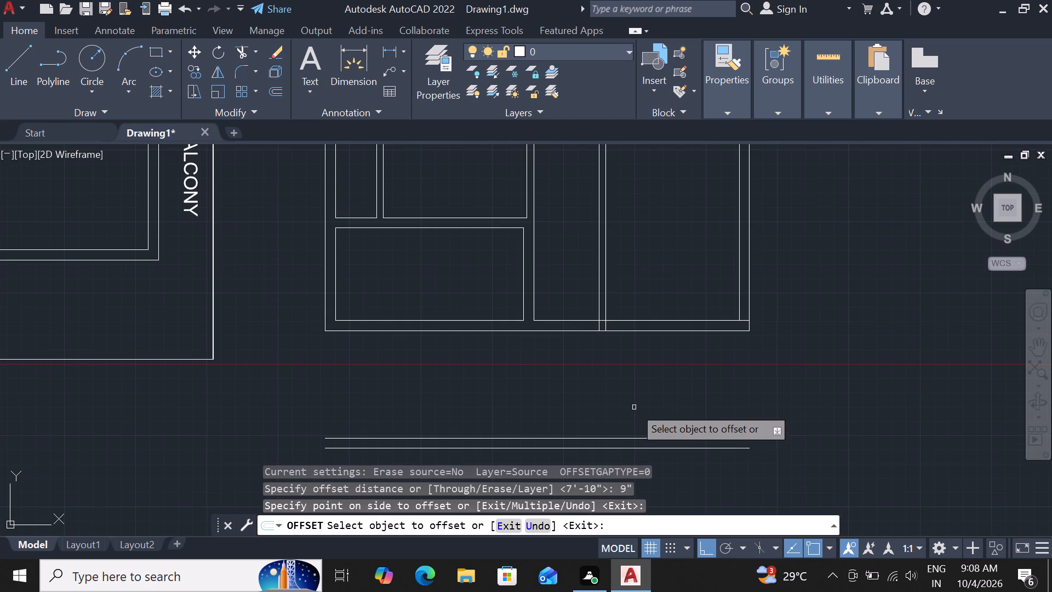
key("Escape")
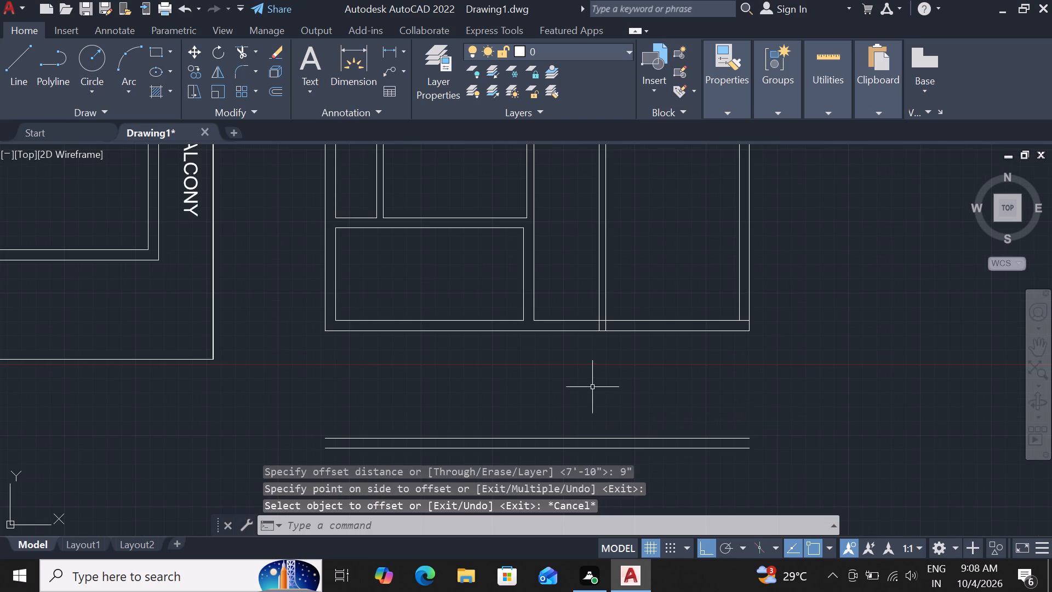
Extend the west line of the long north-south partition southward to the outer line of the new south wall.
type("ex")
key("space")
key("space")
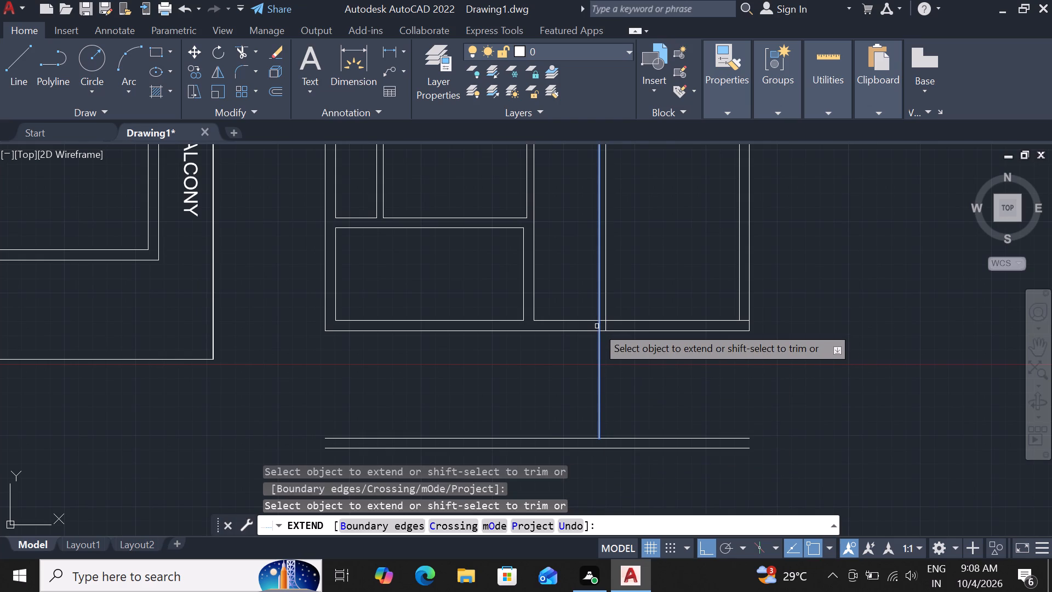
left_click(597, 326)
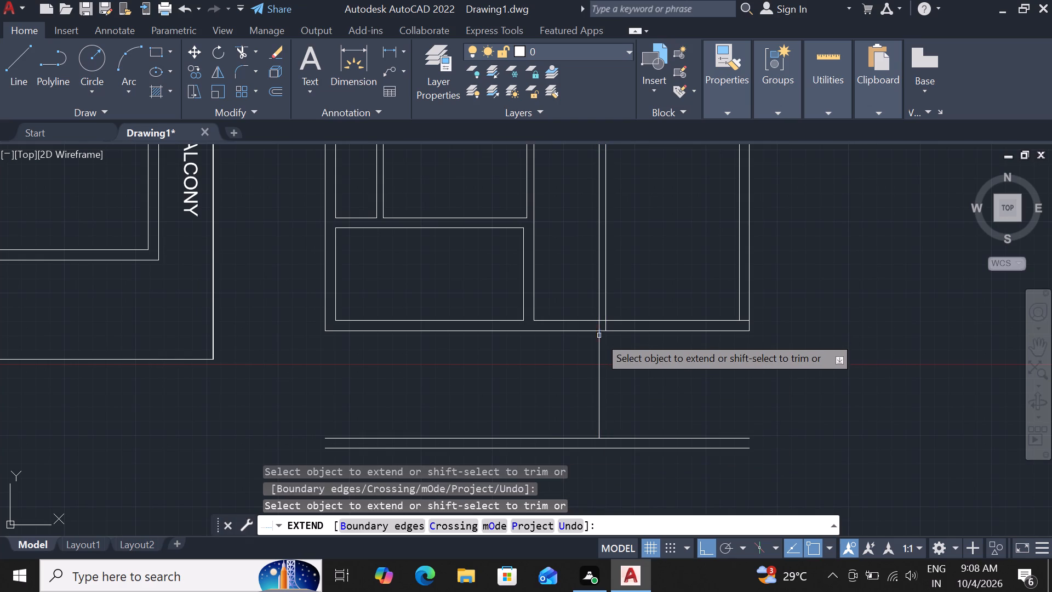
left_click(601, 380)
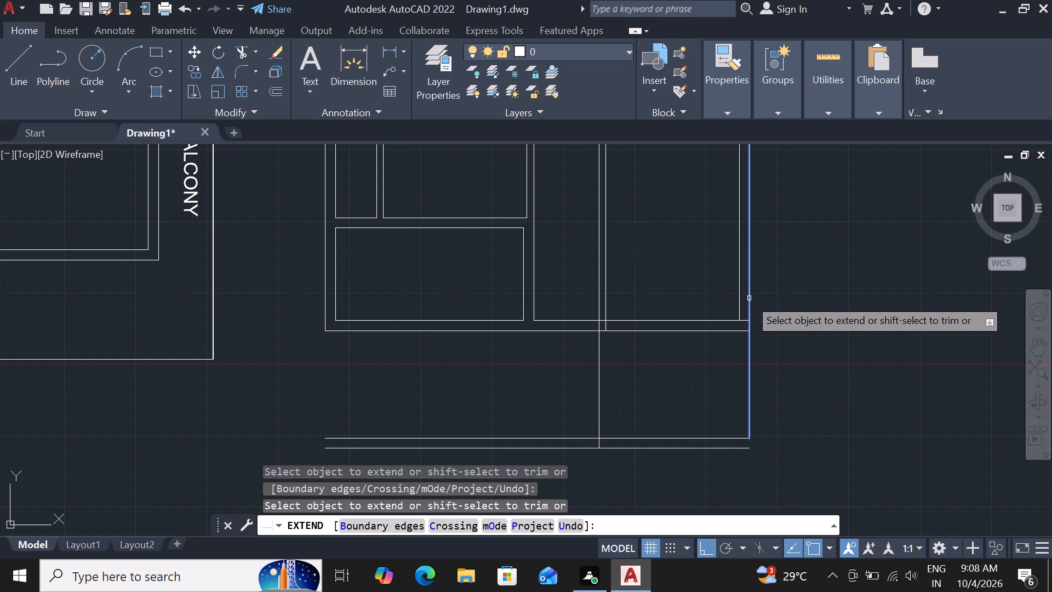
Extend both lines of the east outer wall southward to the outer line of the new south wall.
left_click(749, 298)
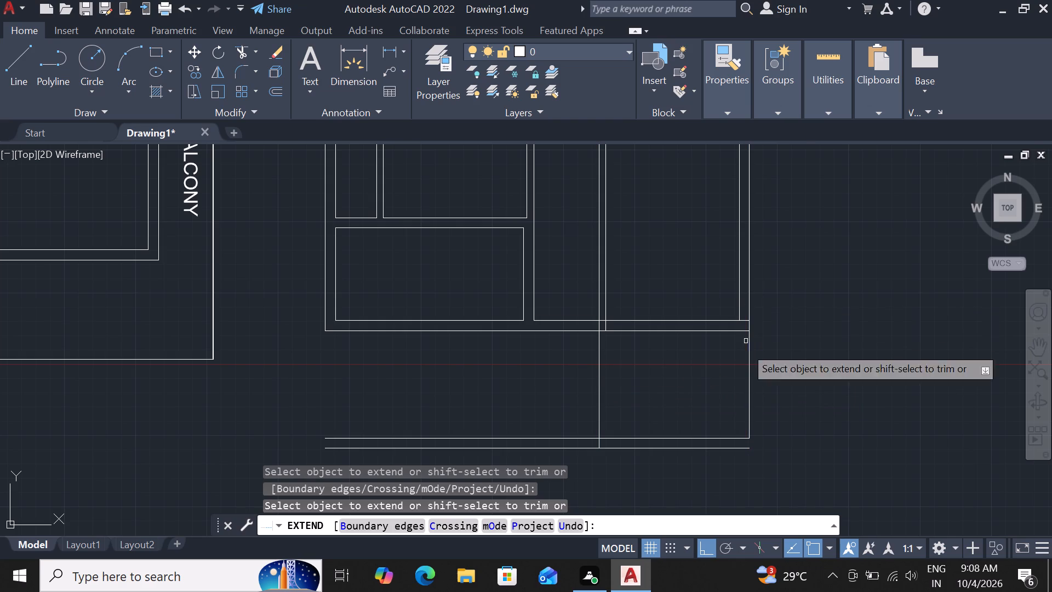
left_click(753, 375)
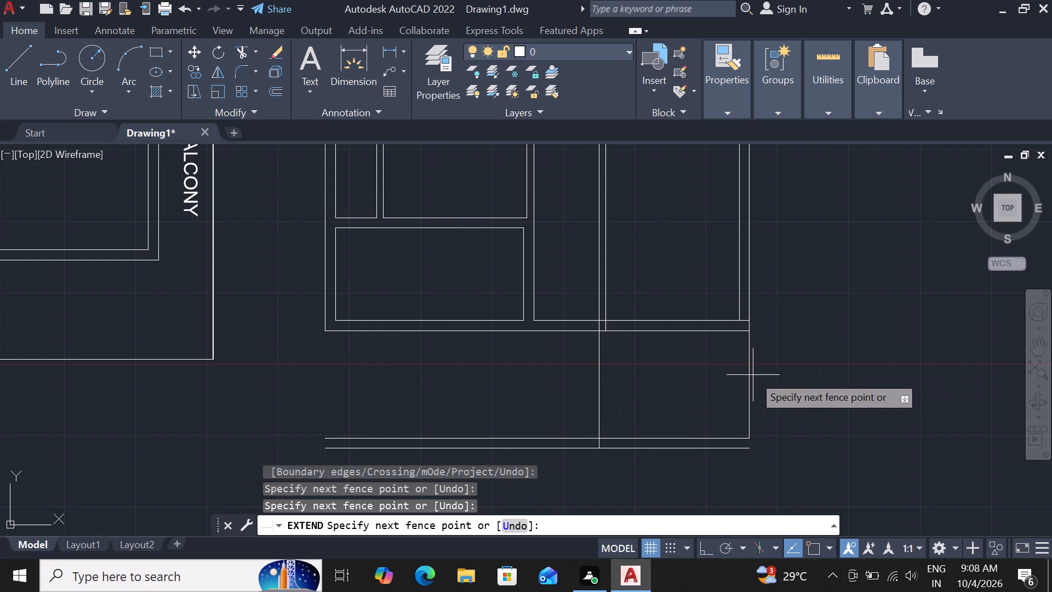
left_click(747, 408)
left_click(739, 299)
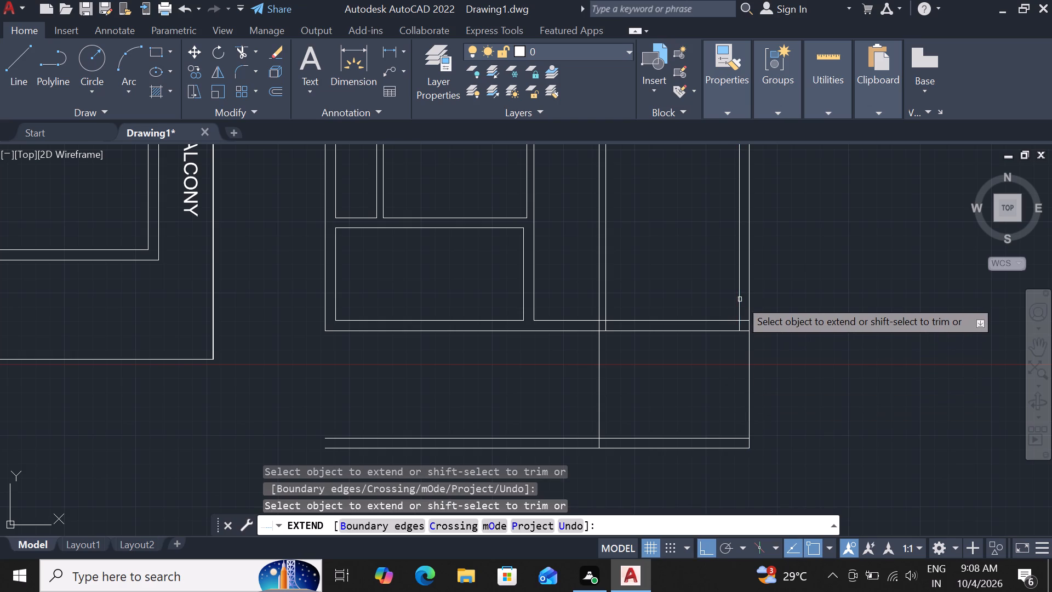
left_click(736, 321)
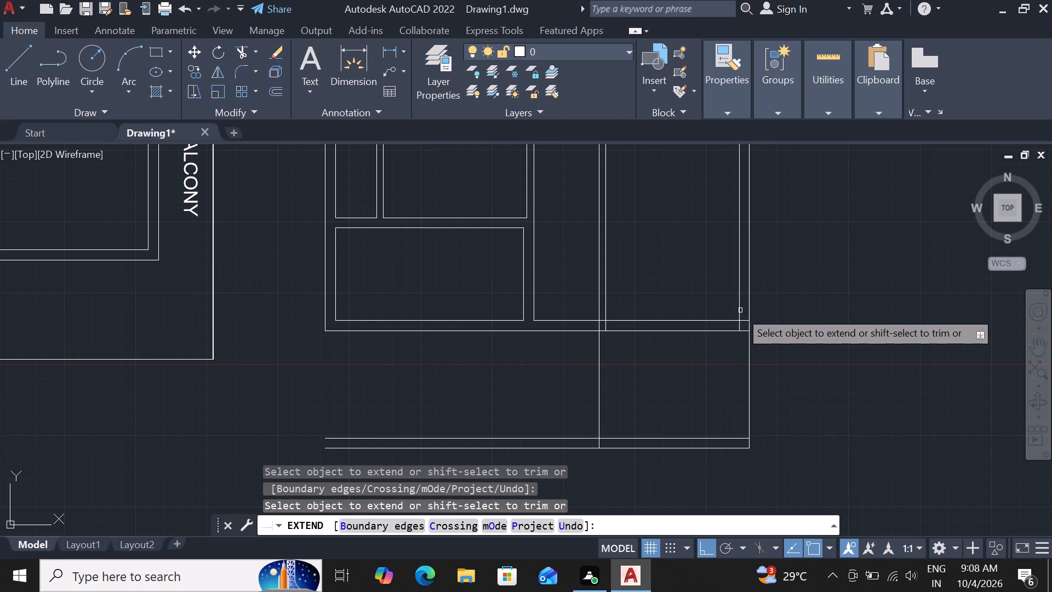
left_click(740, 311)
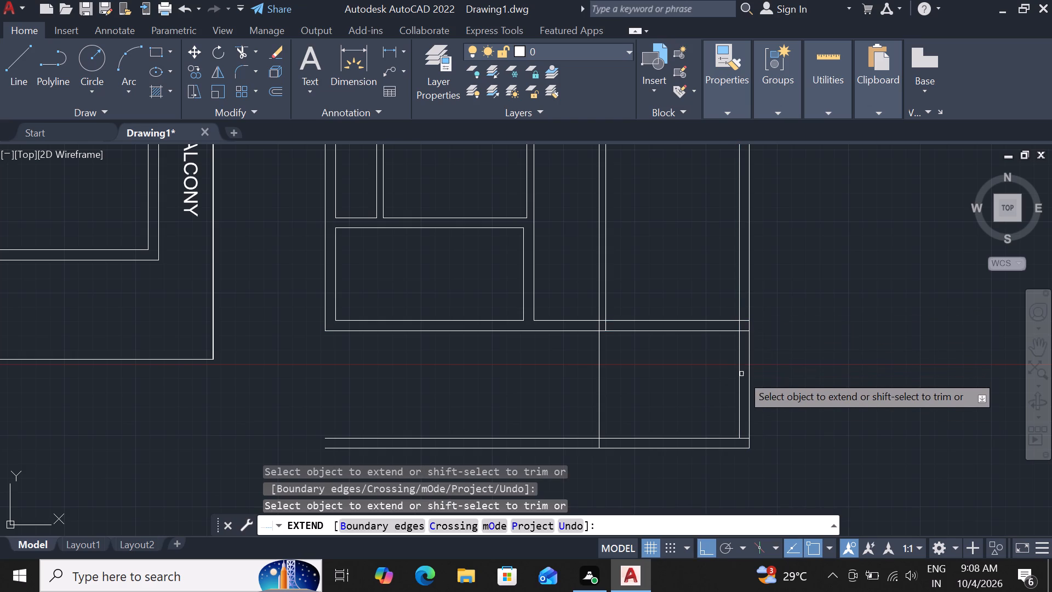
left_click(740, 379)
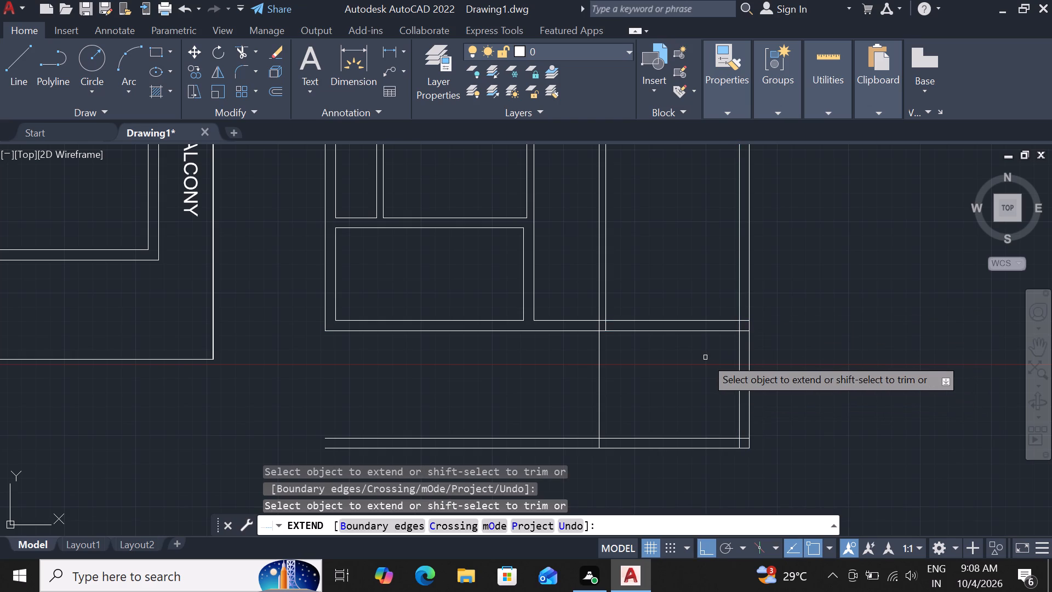
key("Escape")
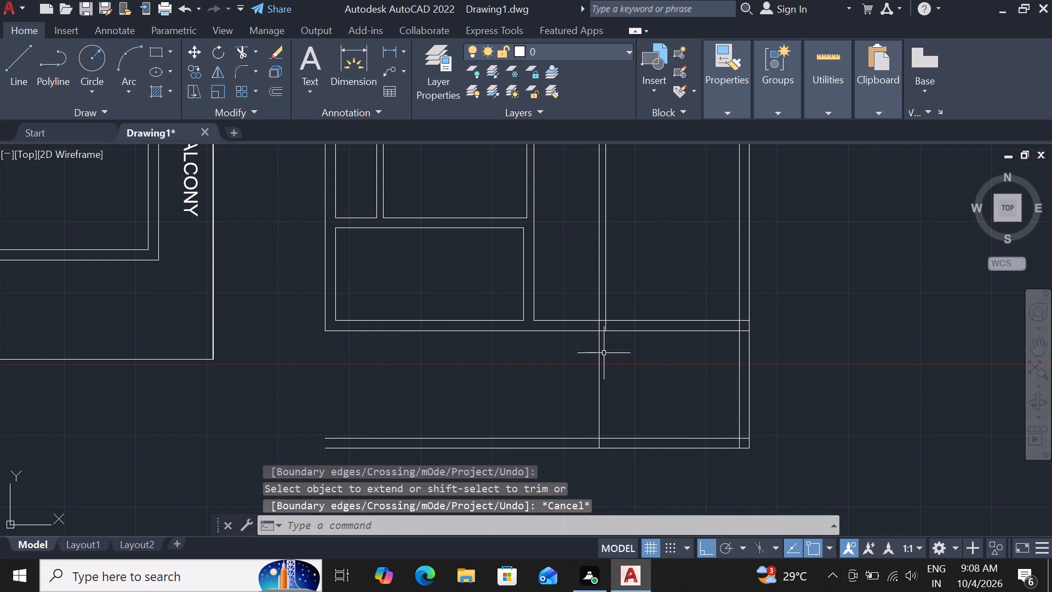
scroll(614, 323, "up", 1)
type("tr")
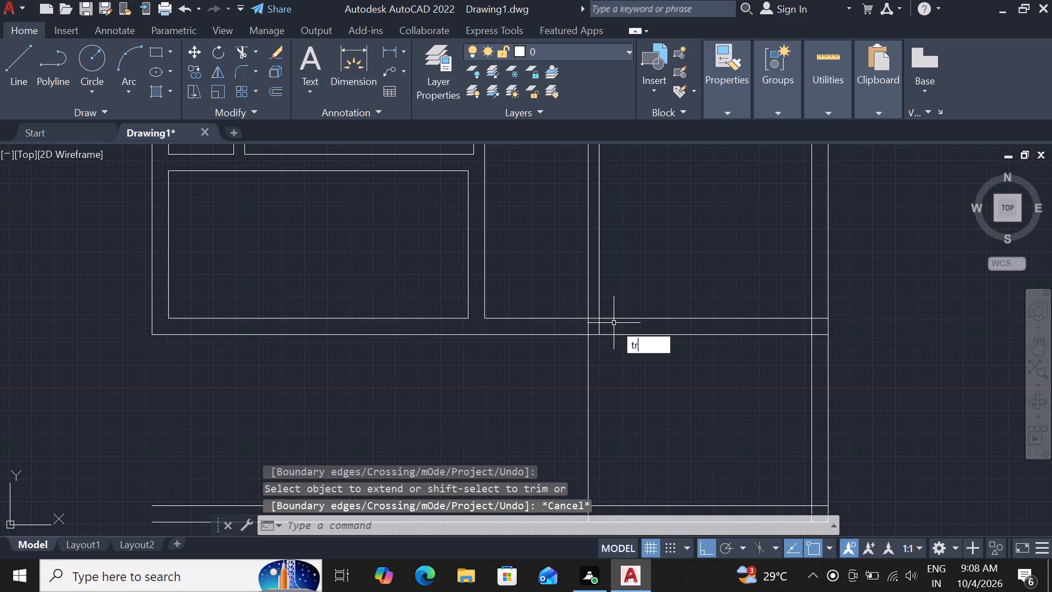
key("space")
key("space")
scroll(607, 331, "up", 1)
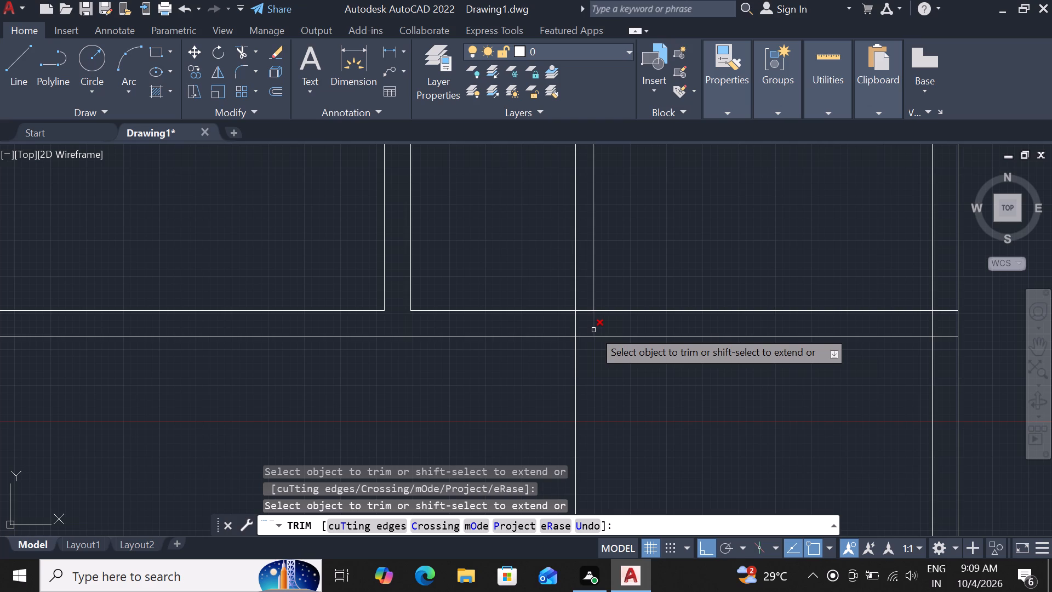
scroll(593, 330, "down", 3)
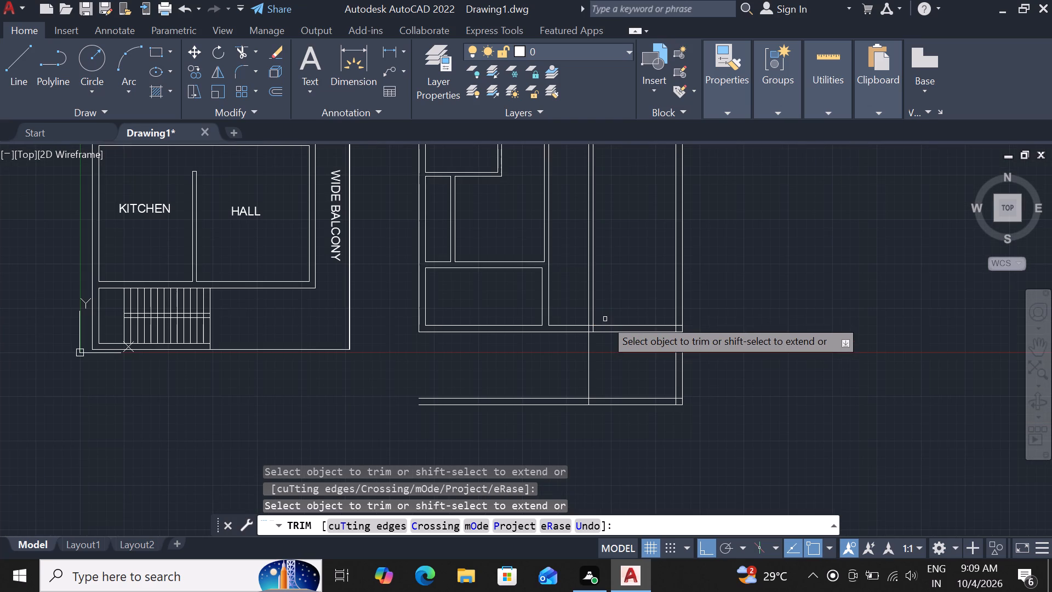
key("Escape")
Trim away both partition lines between the northeast room's south wall and the original south outer wall.
key("t")
type("r")
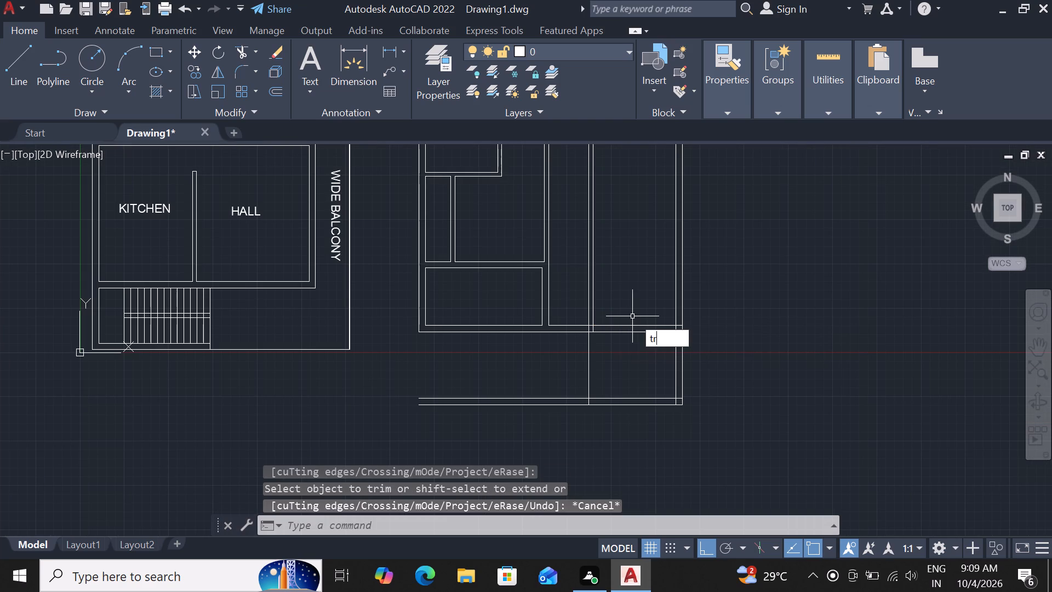
key("space")
key("space")
scroll(618, 316, "down", 2)
left_click_drag(620, 278, 609, 283)
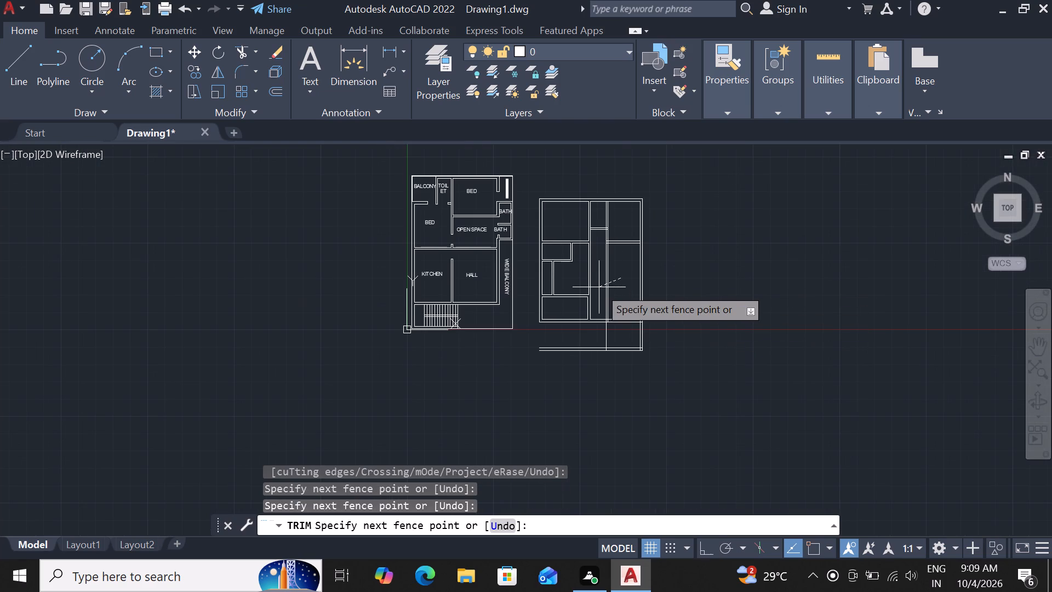
left_click(599, 287)
Trim the leftover stub of the partition's east line inside the original south outer wall.
scroll(624, 331, "up", 3)
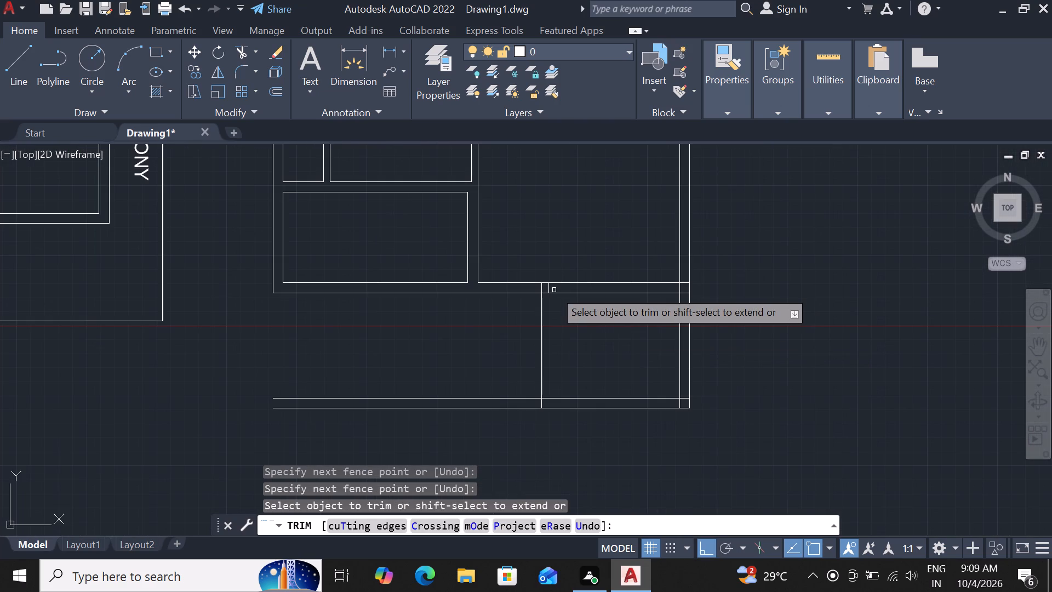
left_click(554, 290)
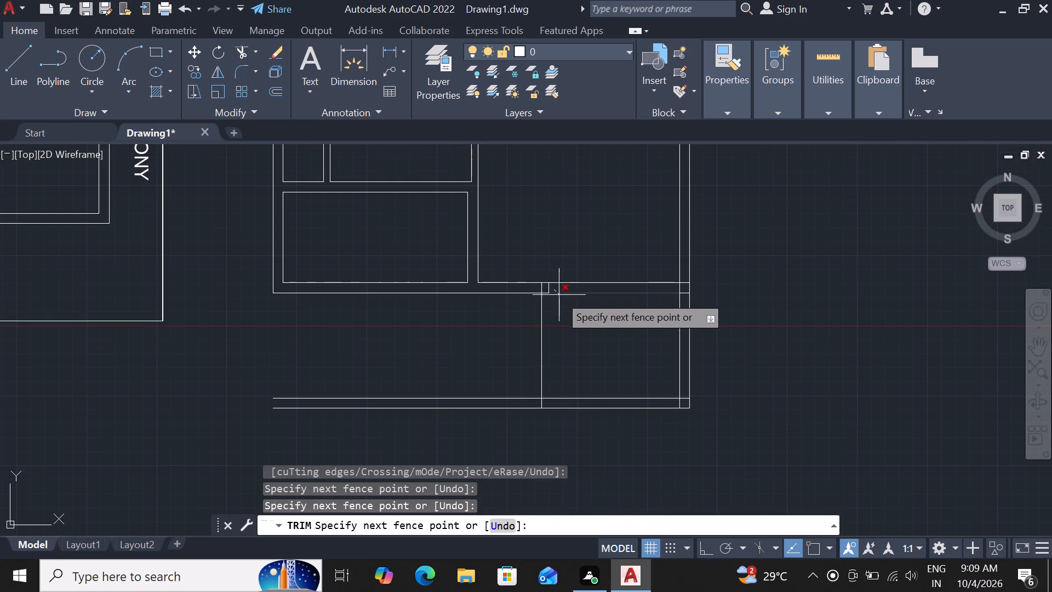
left_click(549, 289)
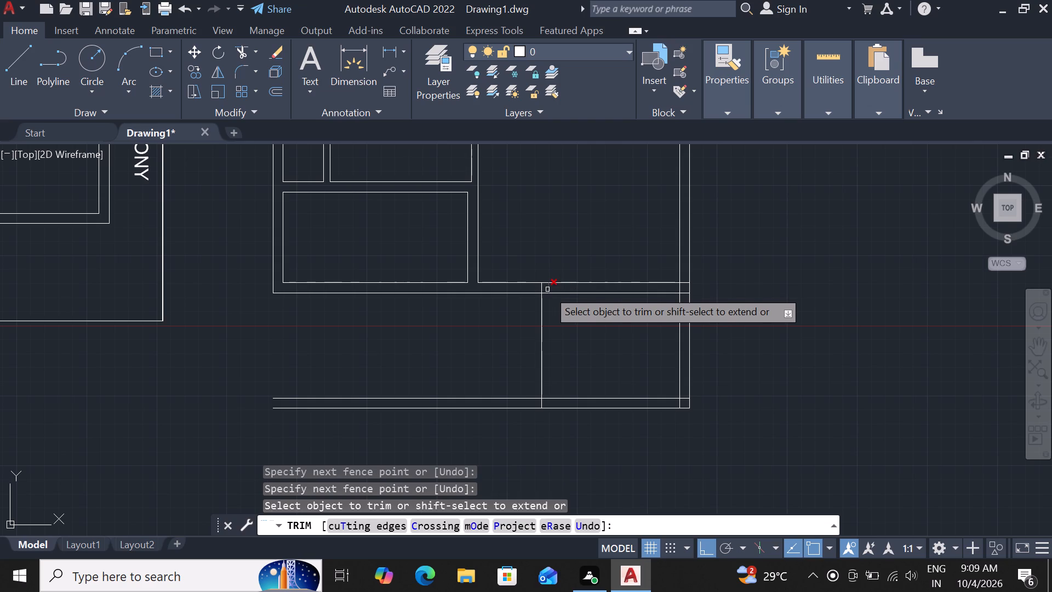
left_click(547, 289)
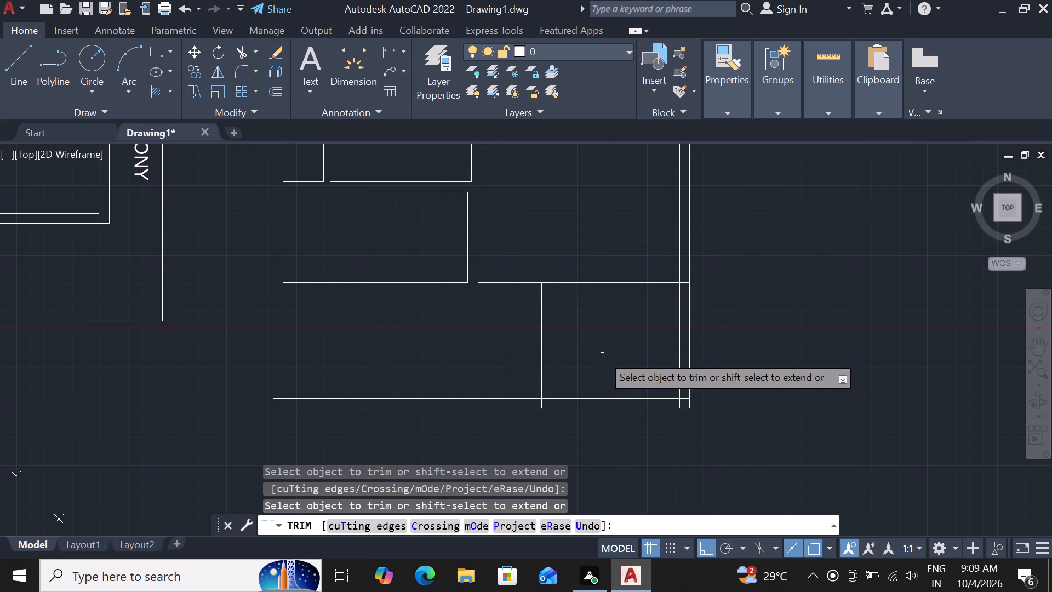
key("Escape")
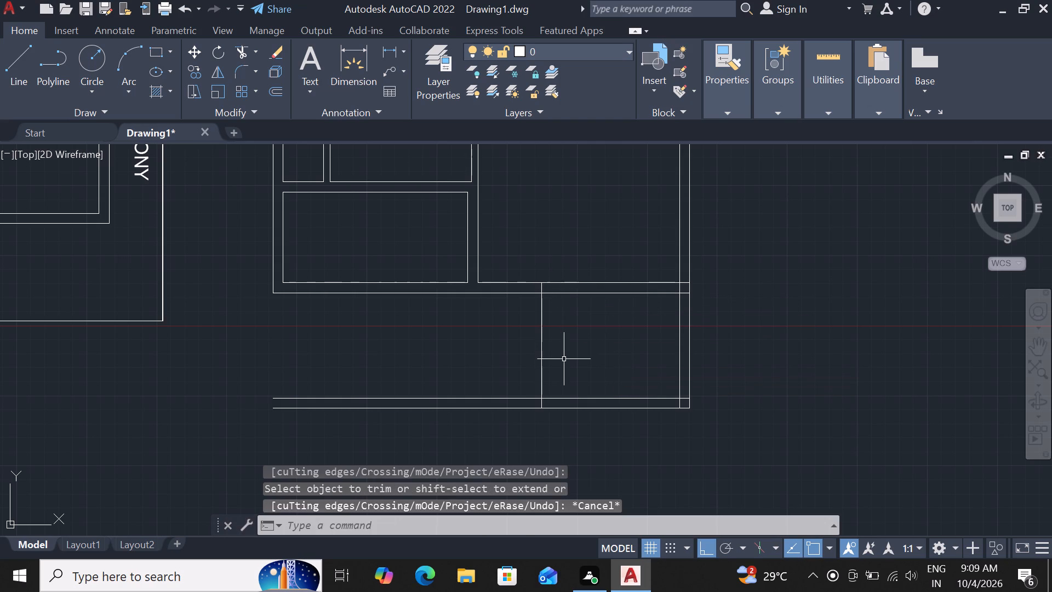
Measure the clear width between the remaining partition line and the inner face of the east wall in the southern area.
scroll(563, 354, "down", 3)
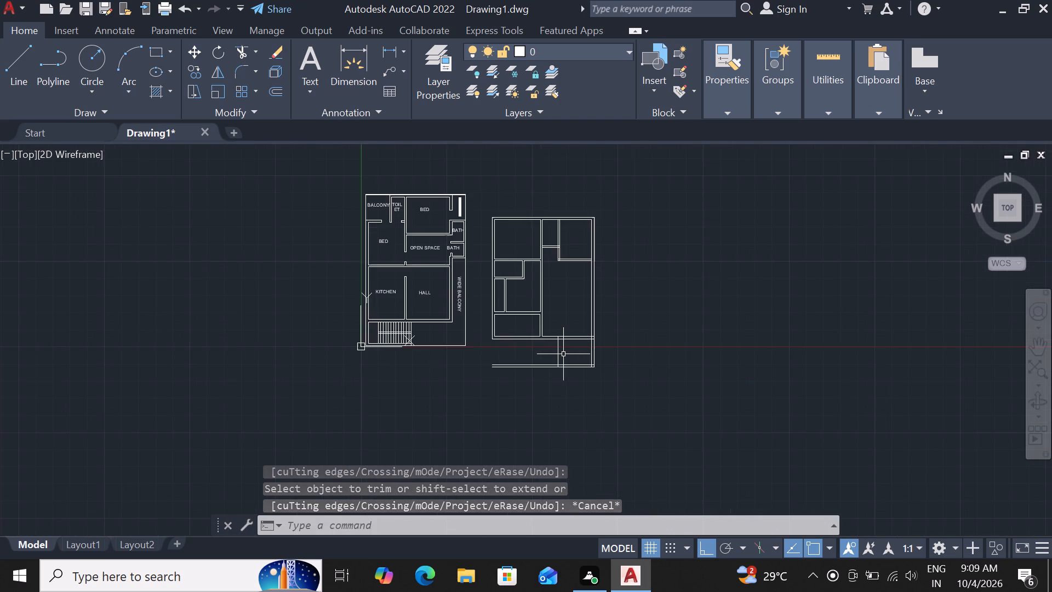
scroll(563, 354, "up", 3)
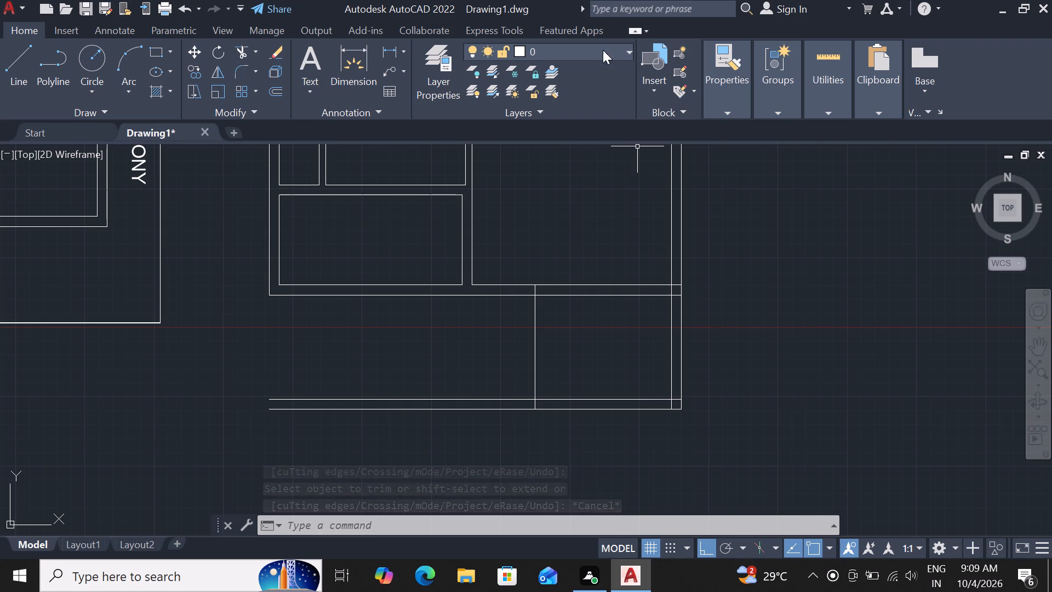
left_click(351, 52)
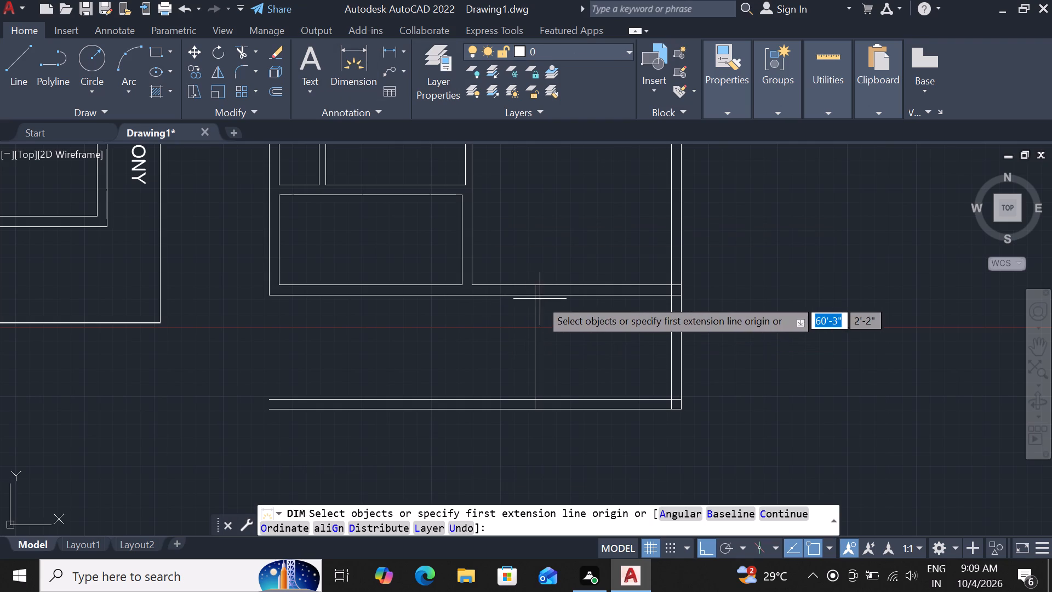
left_click_drag(534, 296, 552, 294)
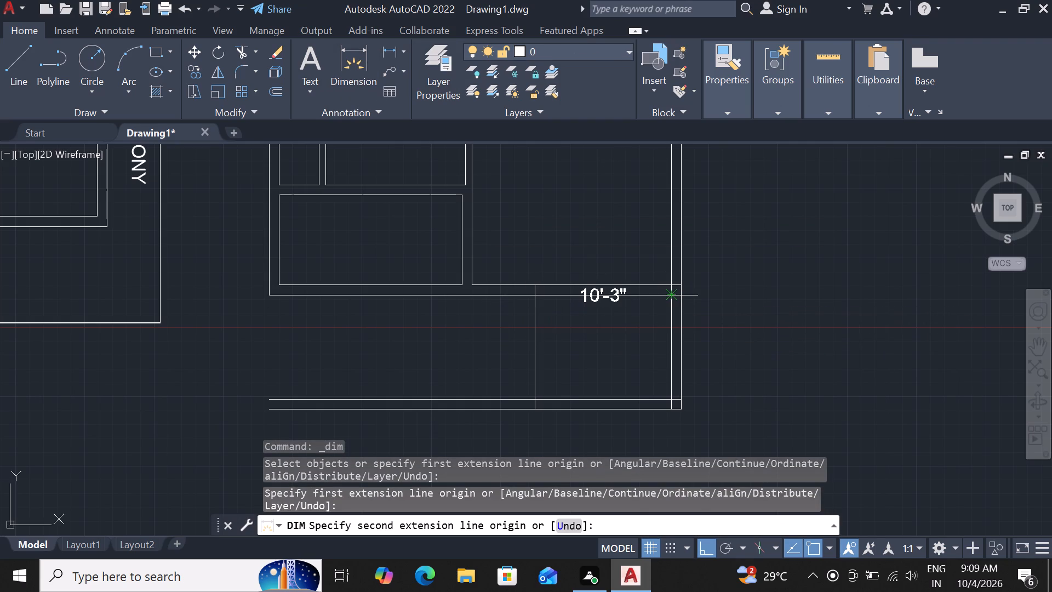
key("Escape")
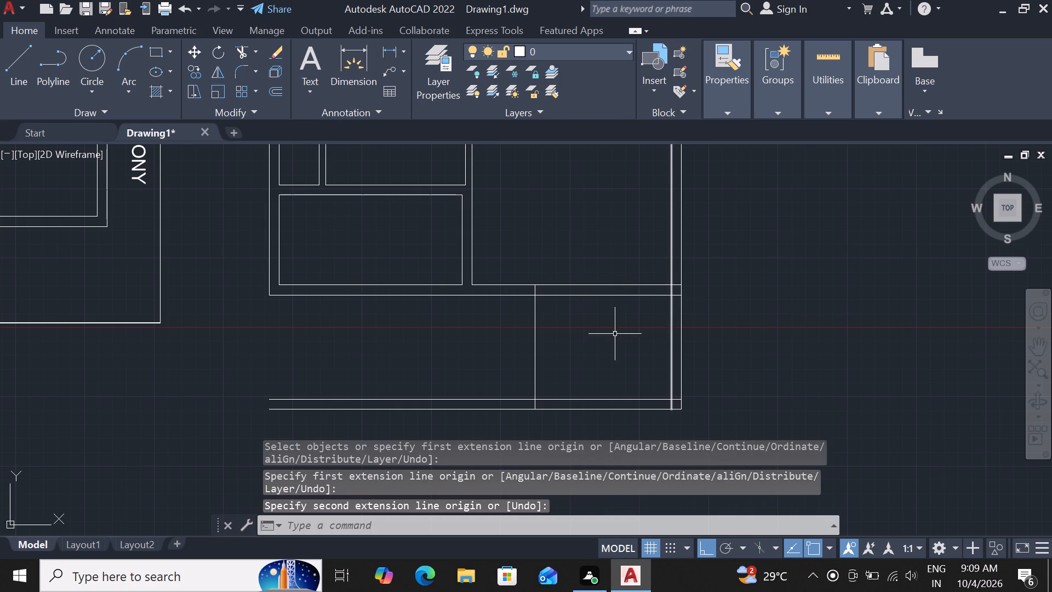
Offset the vertical partition line in the southern area 9" to the west.
left_click(536, 354)
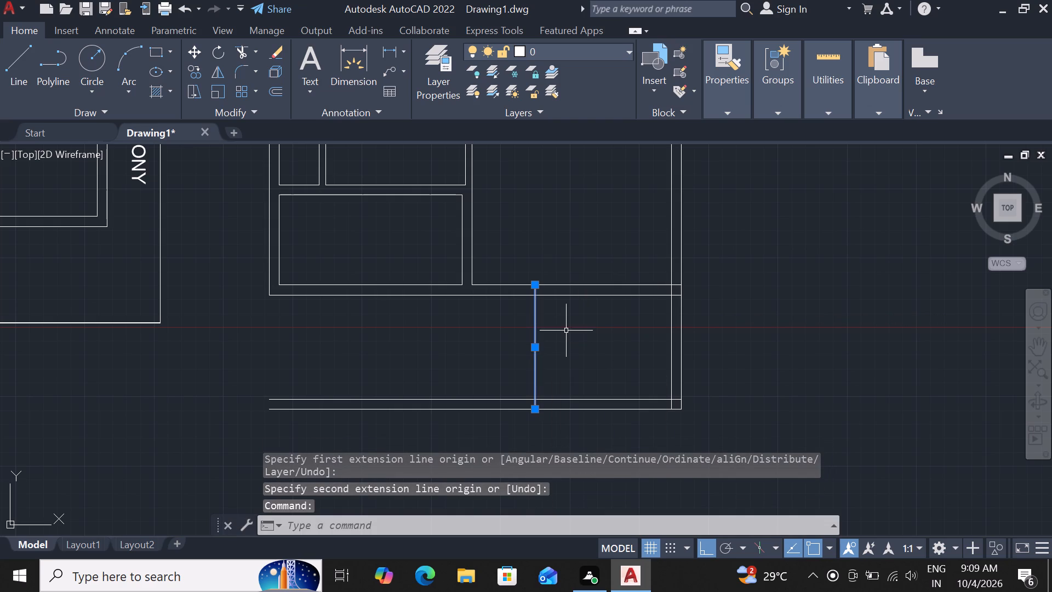
key("o")
type("f")
key("space")
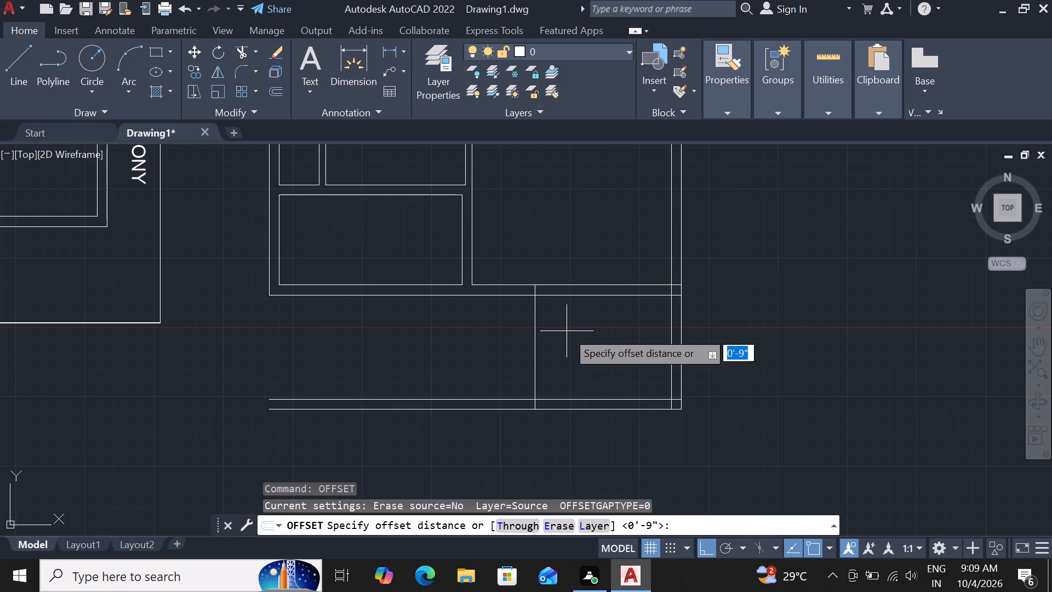
key("9")
key("shift+quotedbl")
key("Return")
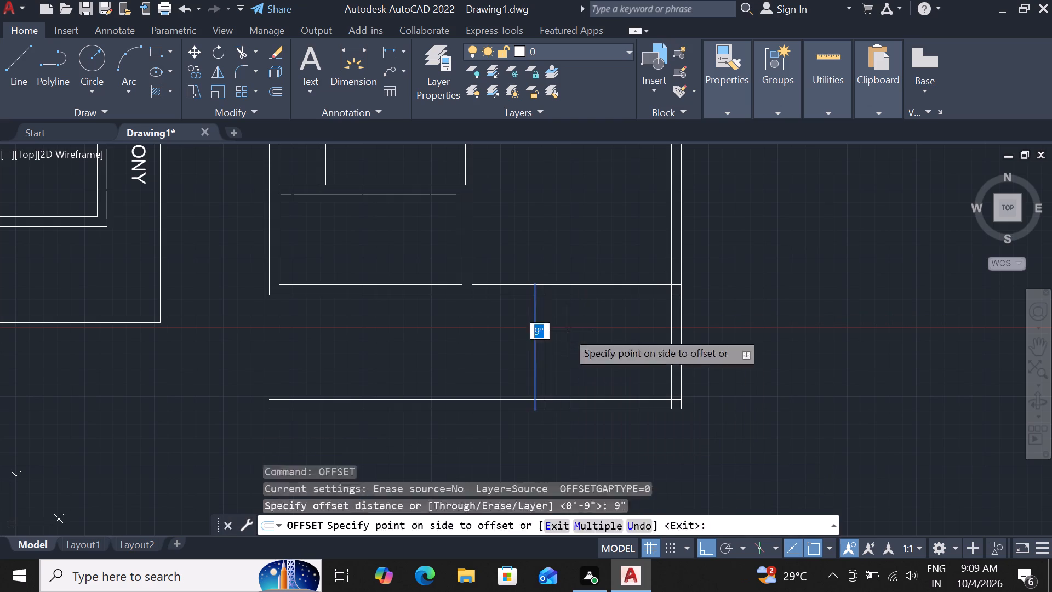
left_click(514, 349)
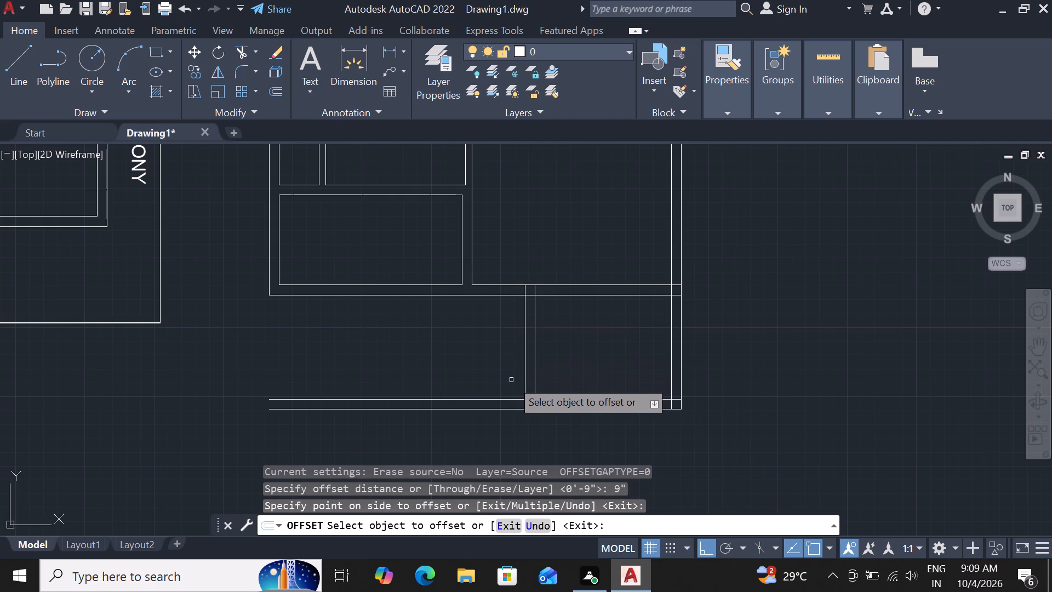
key("Escape")
Trim both lines of the new south wall west of the partition's new outer line.
type("tr")
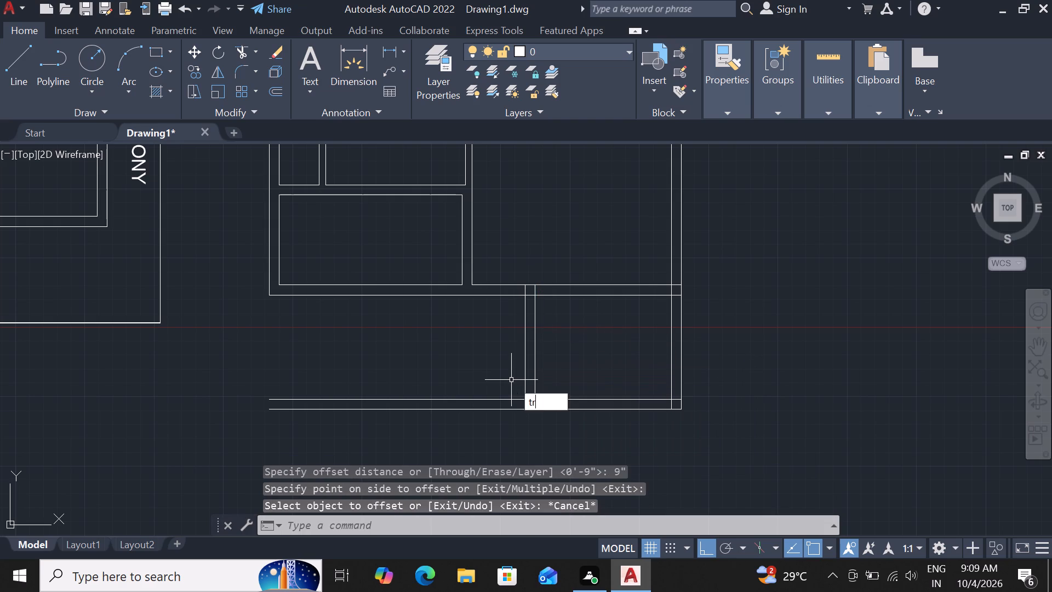
key("space")
key("space")
left_click(462, 386)
left_click(429, 424)
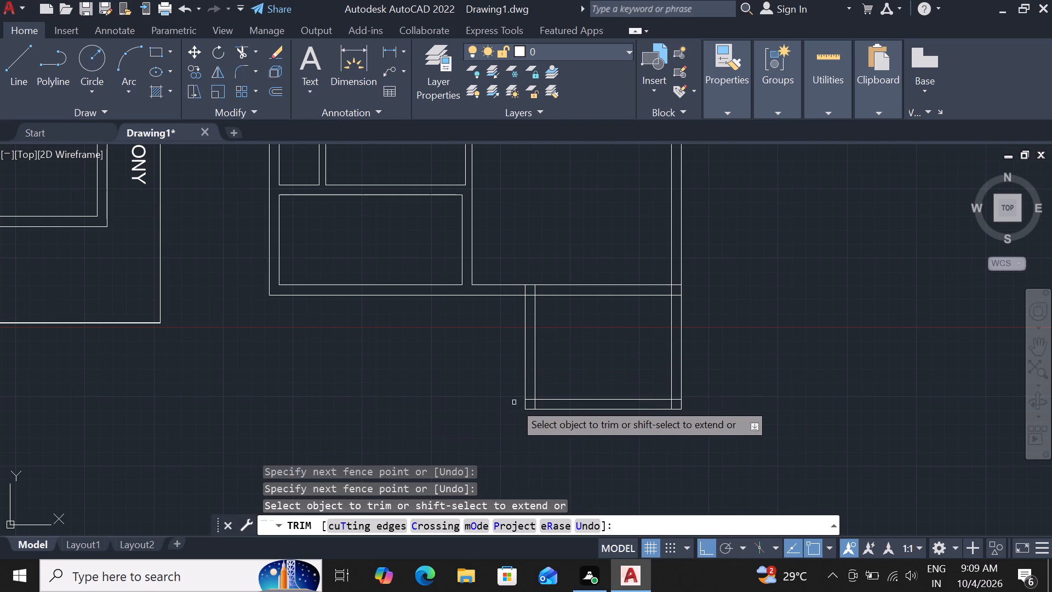
Trim the overlapping inner wall line stubs at the southern room's southwest corner.
scroll(559, 403, "up", 2)
scroll(489, 391, "up", 2)
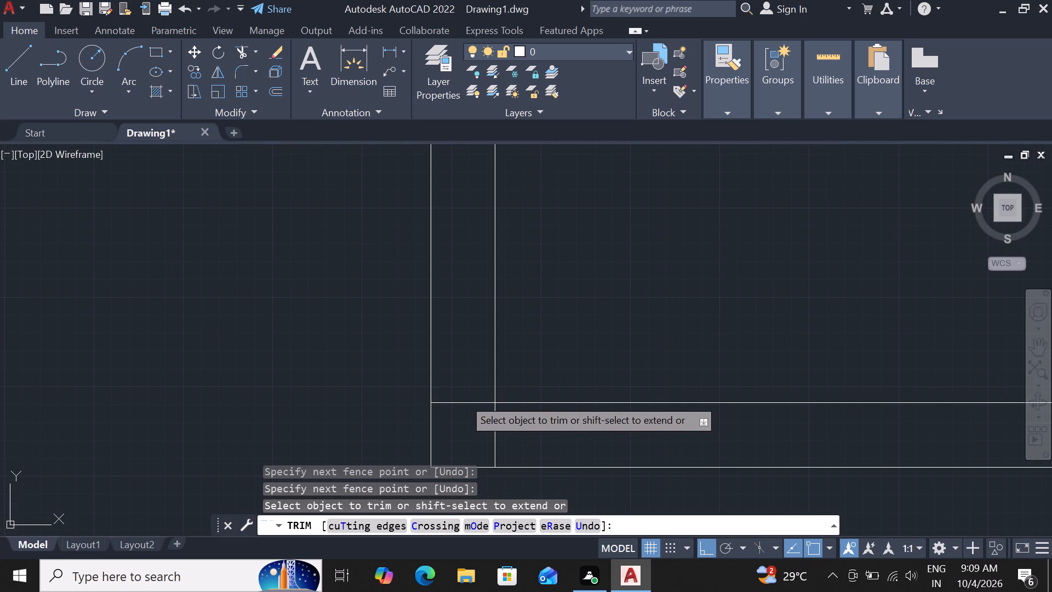
left_click(463, 398)
left_click(465, 416)
left_click_drag(463, 417, 479, 428)
left_click(500, 433)
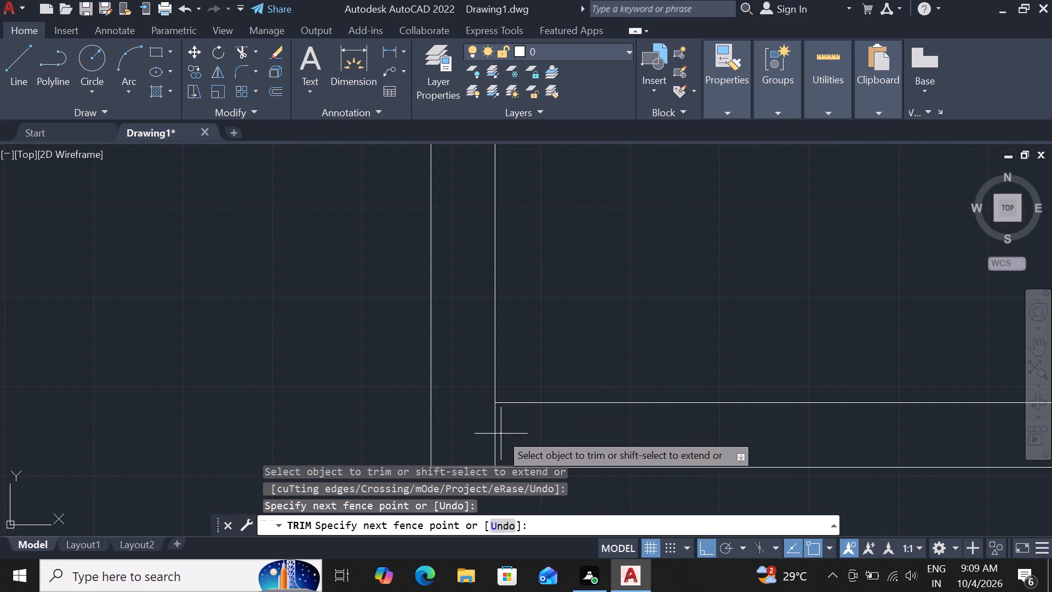
left_click(490, 434)
scroll(488, 432, "down", 3)
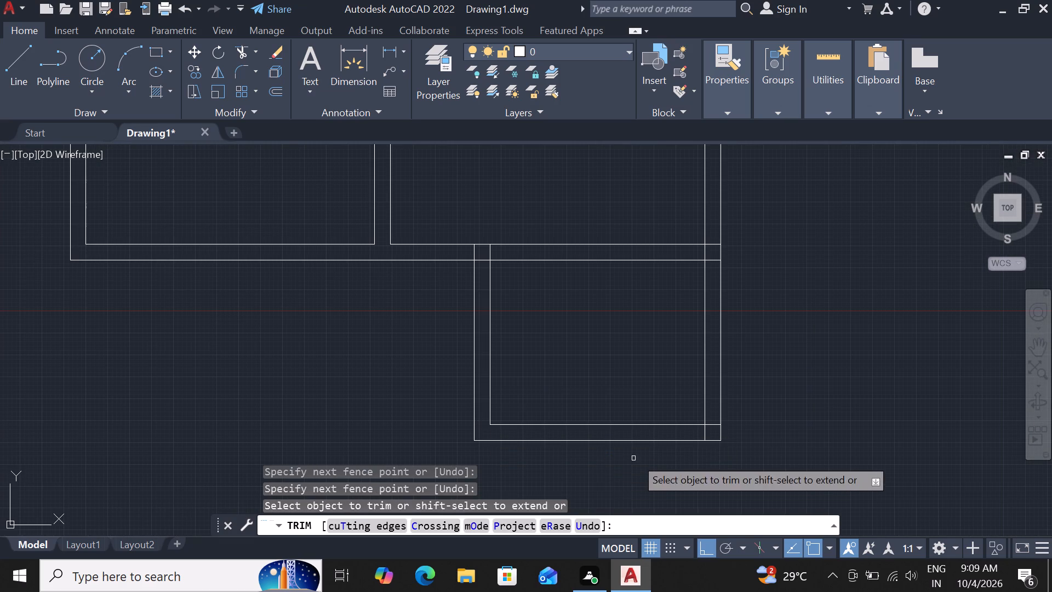
Trim the overlapping inner wall line stubs at the southern room's southeast corner.
scroll(713, 421, "up", 2)
left_click(707, 426)
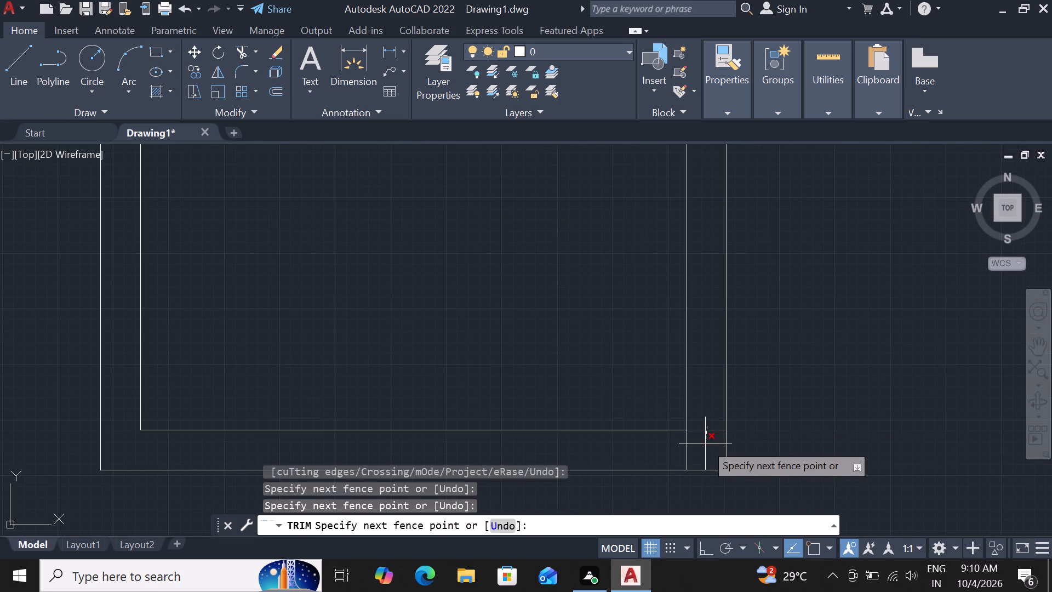
left_click(705, 443)
left_click_drag(705, 445, 676, 463)
scroll(666, 456, "down", 2)
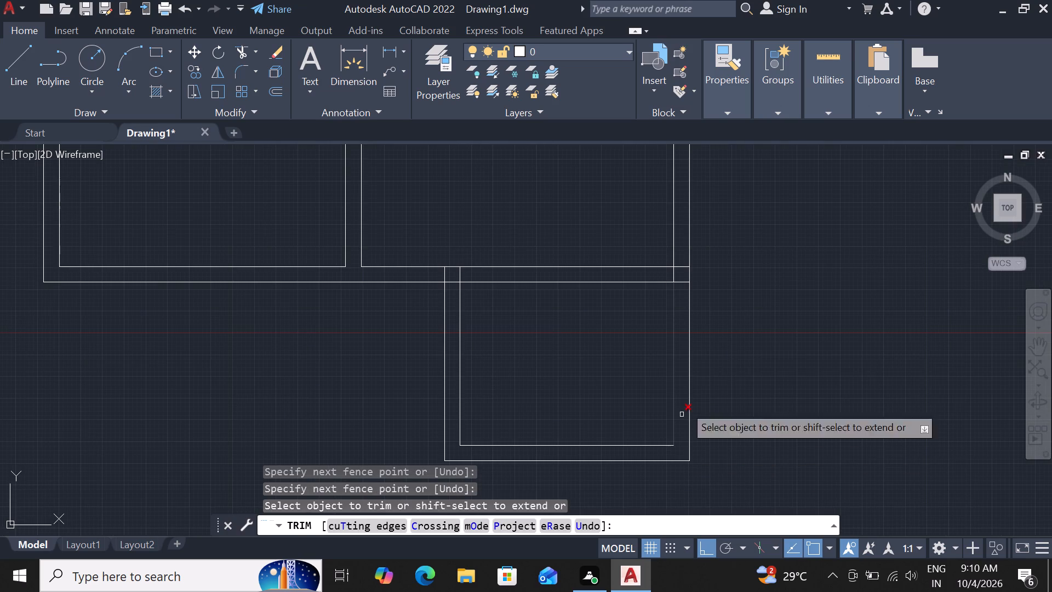
Trim the crossing lines where the original south outer wall meets the east wall, leaving the junction open.
scroll(671, 239, "up", 1)
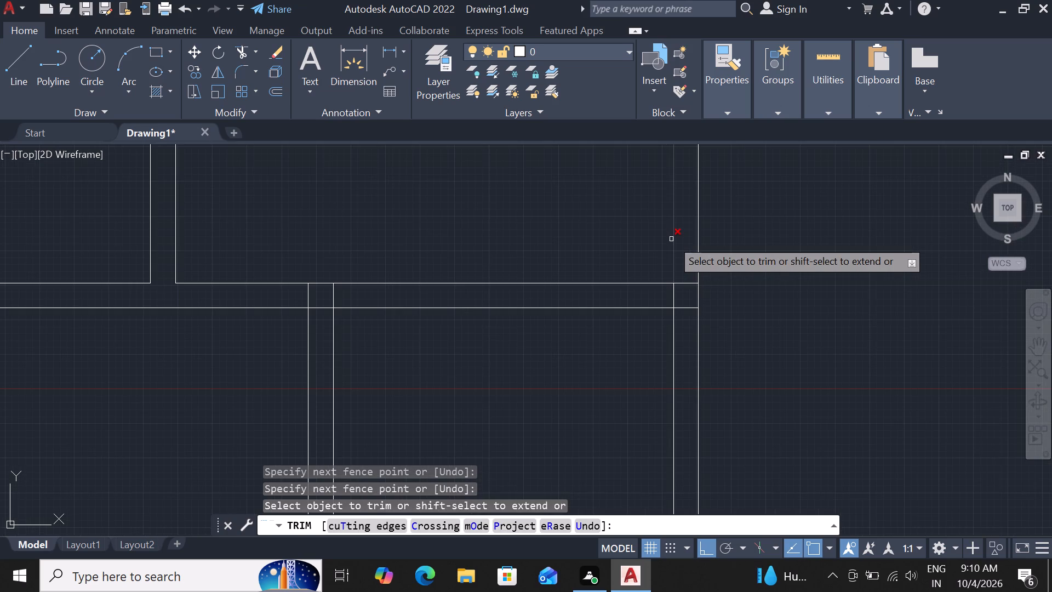
scroll(682, 305, "down", 1)
scroll(689, 297, "up", 2)
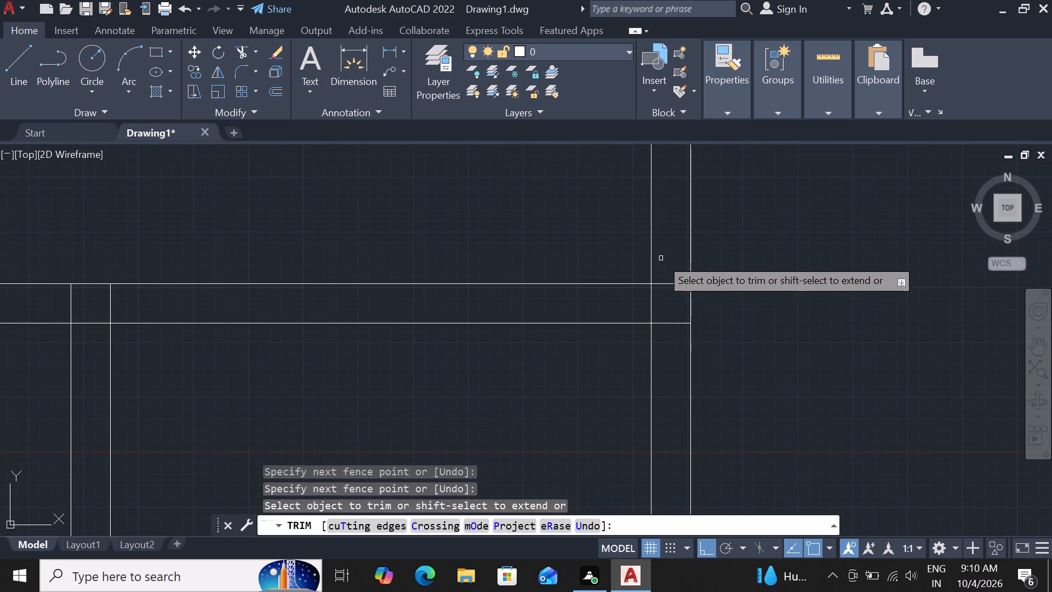
left_click_drag(665, 258, 666, 264)
left_click(668, 329)
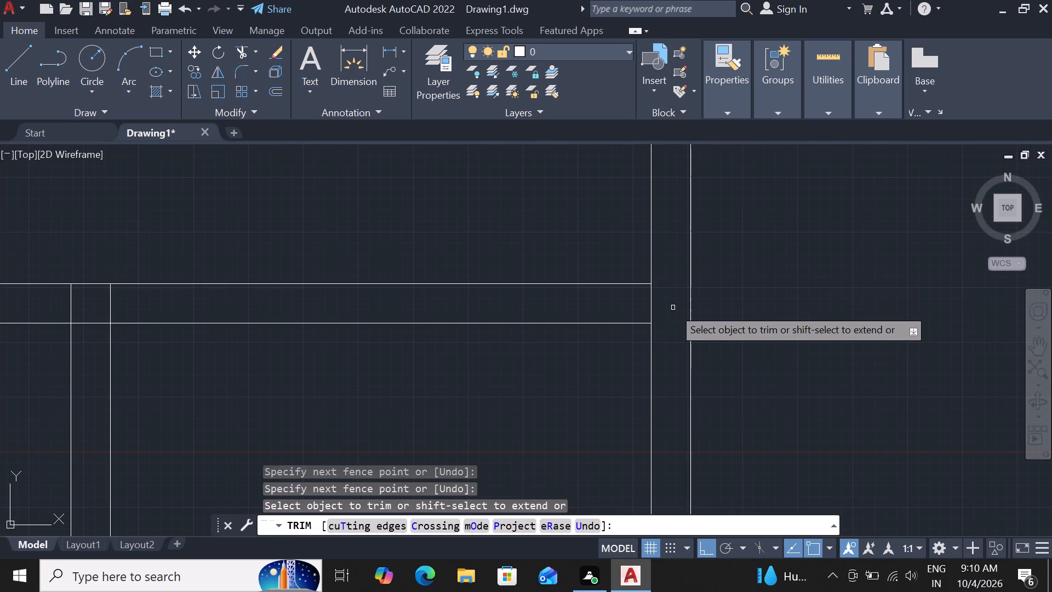
left_click(673, 308)
left_click(618, 305)
scroll(615, 305, "down", 3)
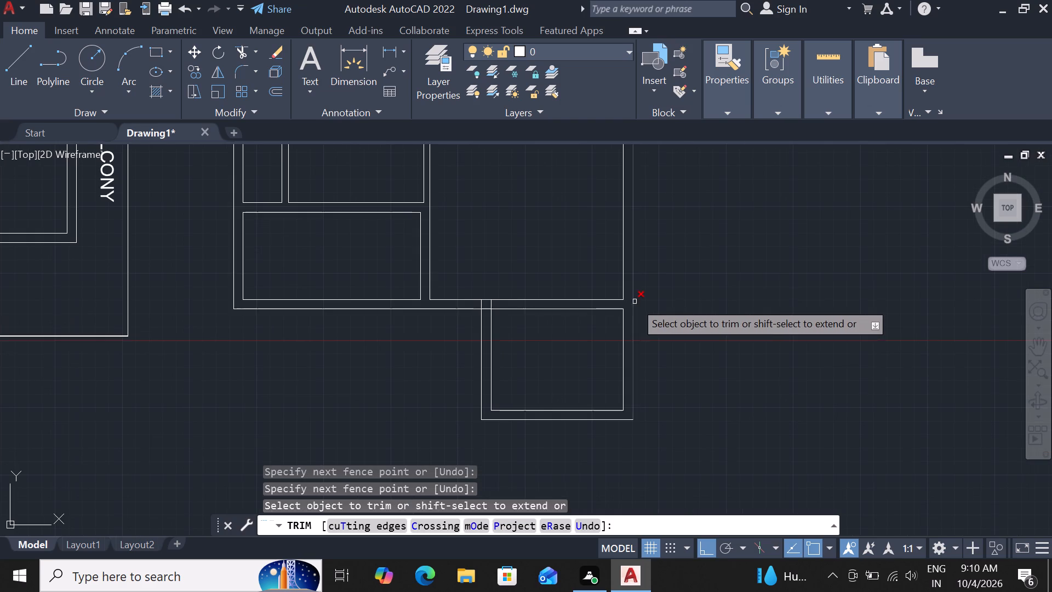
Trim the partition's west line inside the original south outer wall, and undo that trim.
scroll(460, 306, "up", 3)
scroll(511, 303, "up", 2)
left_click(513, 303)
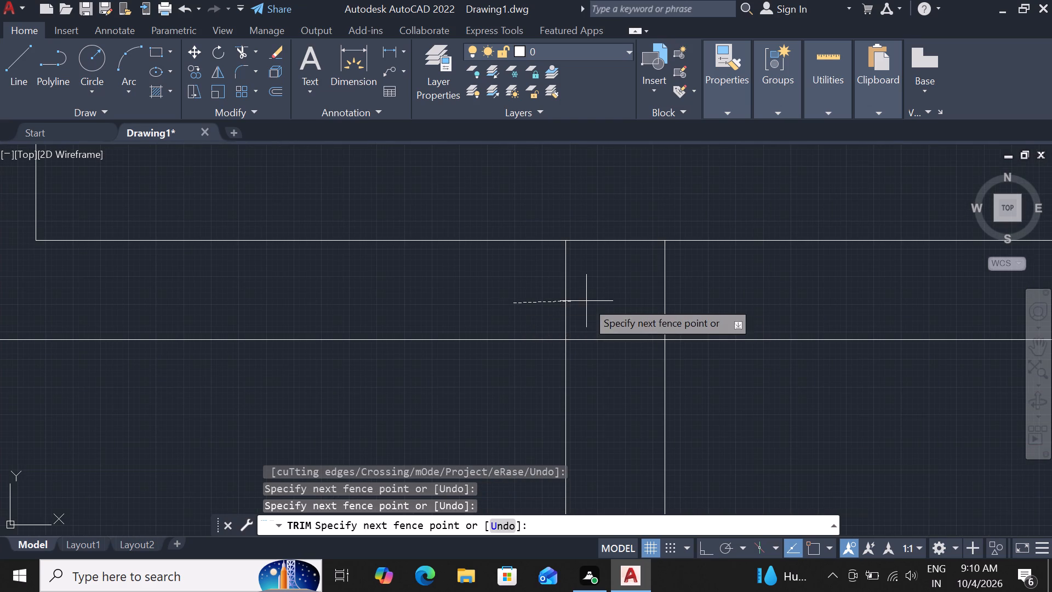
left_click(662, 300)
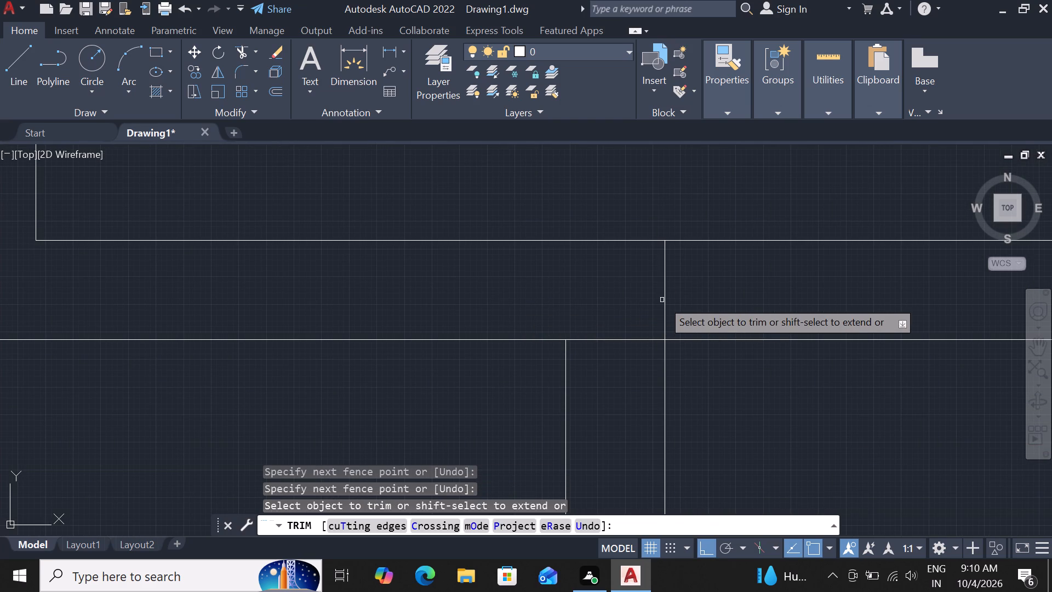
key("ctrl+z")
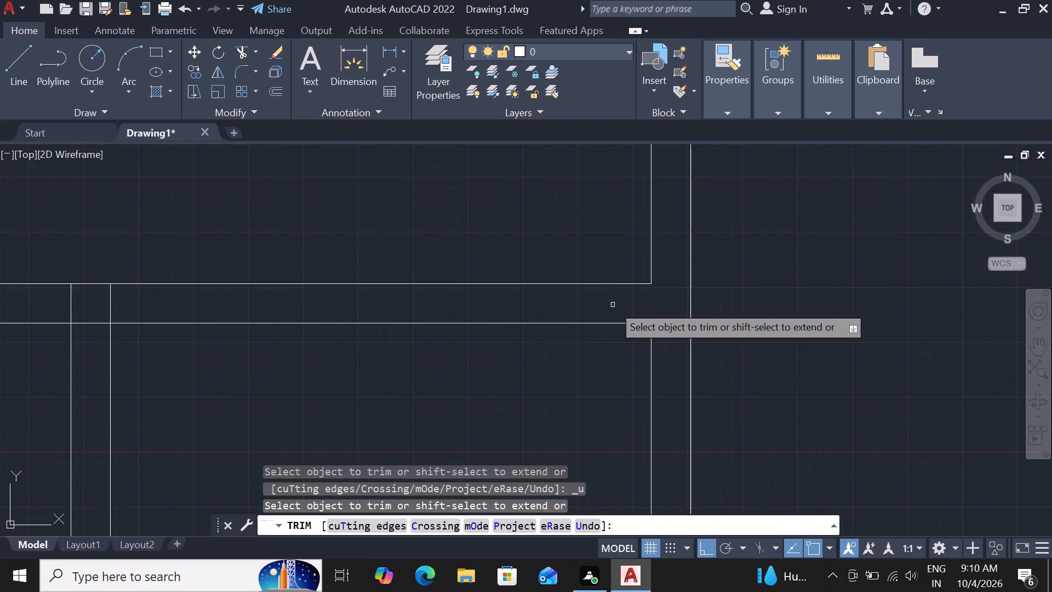
Extend the large northeast room's west wall line south to the outer line of the original south outer wall.
scroll(512, 316, "down", 2)
scroll(556, 312, "down", 1)
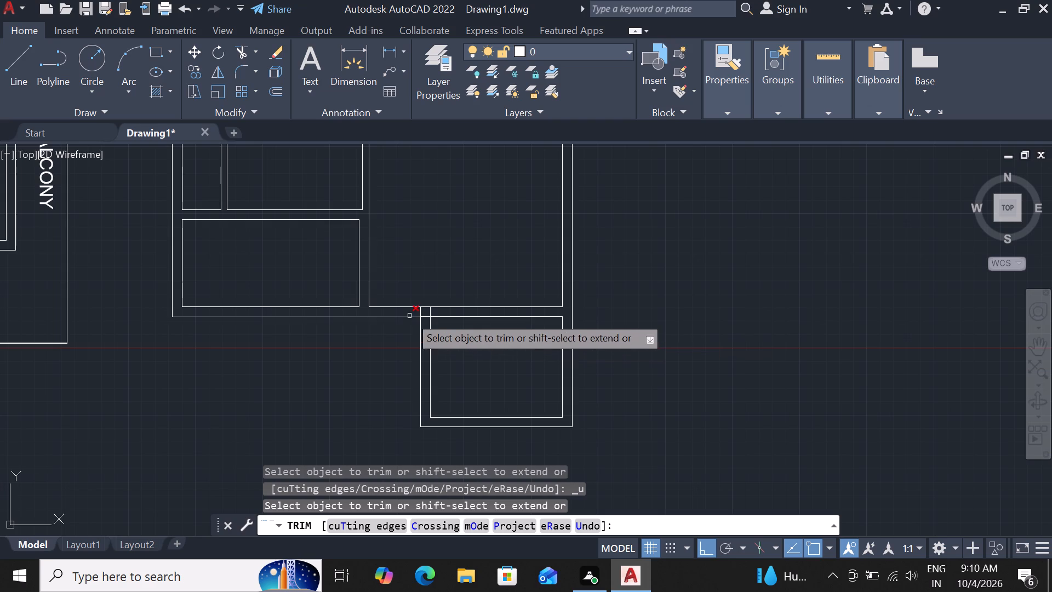
key("Escape")
key("e")
type("x")
key("space")
key("space")
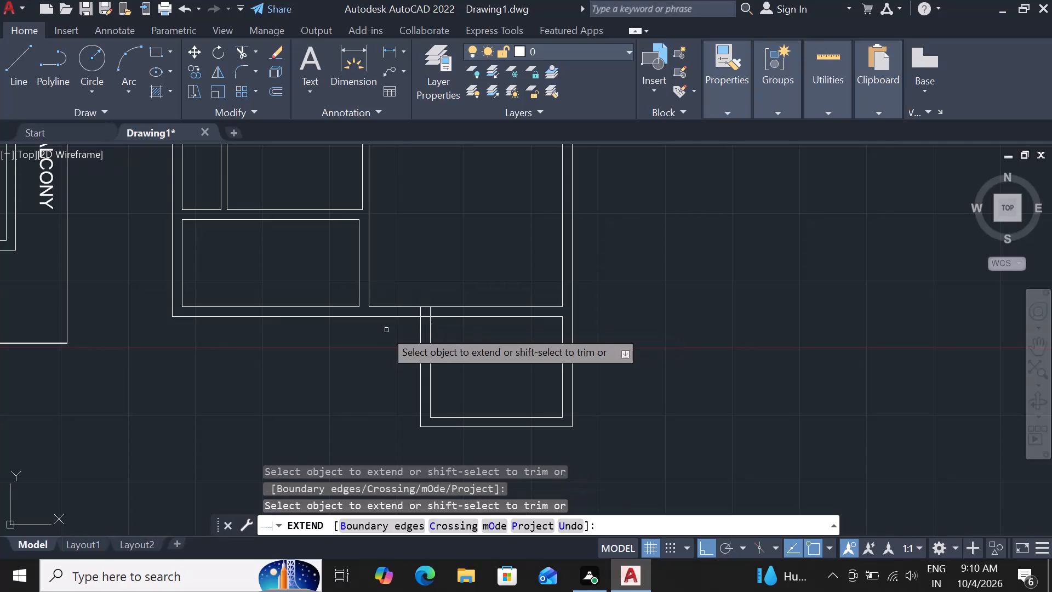
left_click(367, 287)
key("Escape")
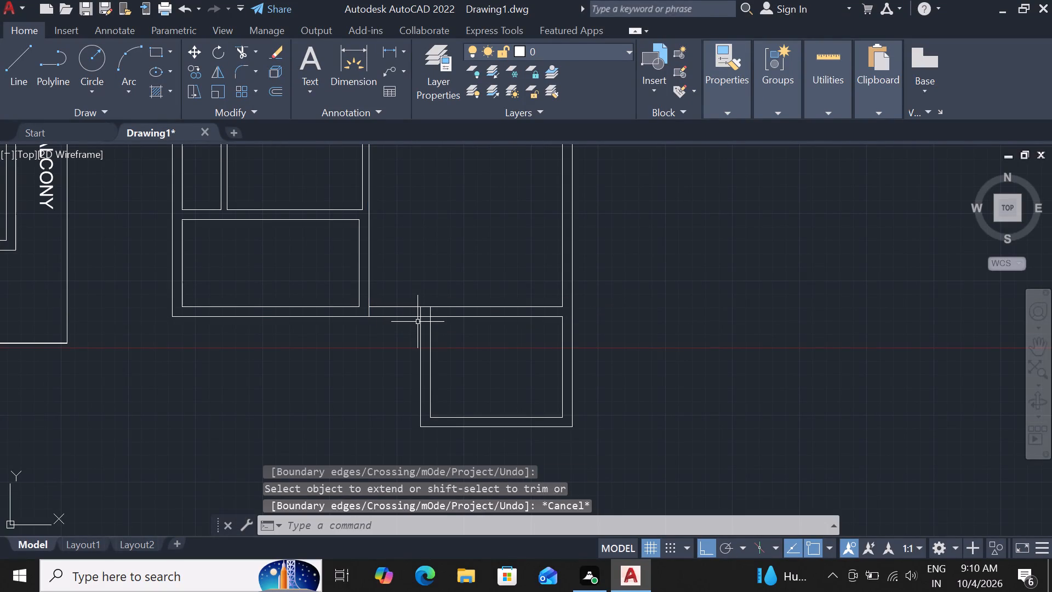
Trim both lines of the original south outer wall between the extended wall line and the southern room's west wall.
key("t")
type("r")
key("space")
key("space")
scroll(376, 346, "up", 1)
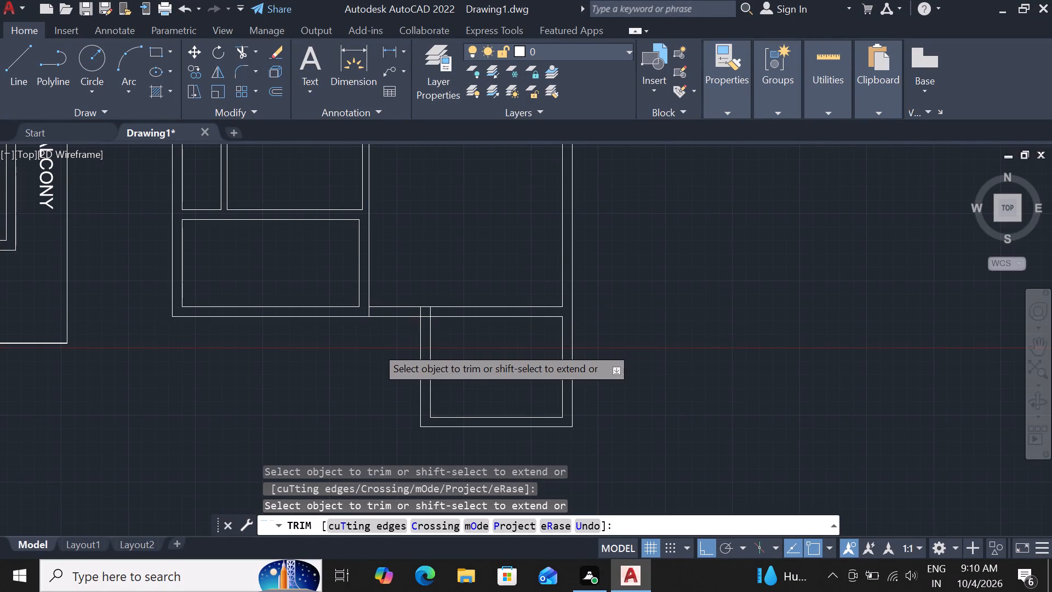
scroll(376, 346, "up", 1)
left_click_drag(395, 311, 397, 298)
left_click(423, 231)
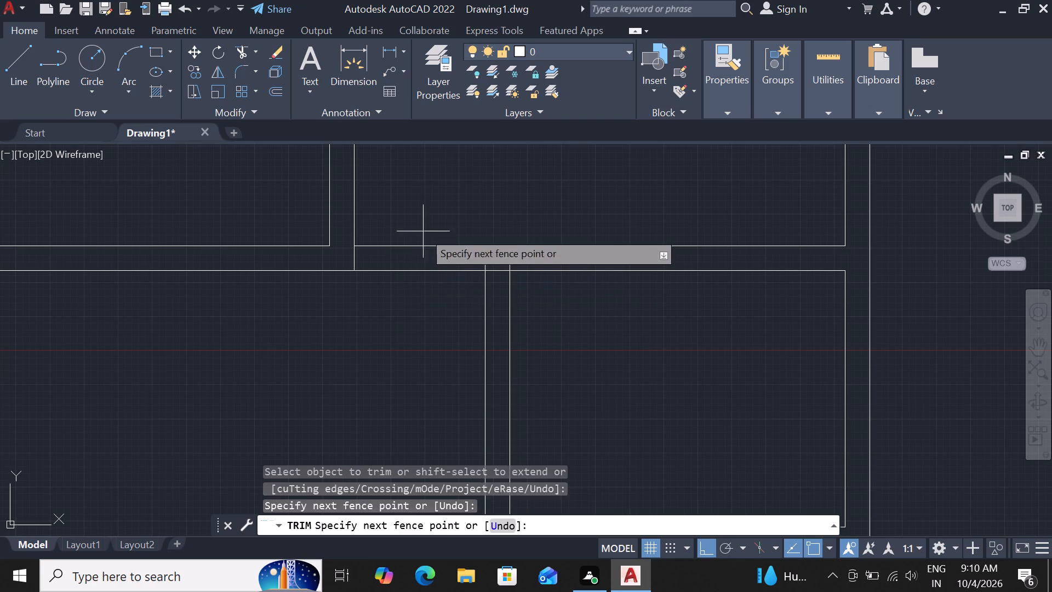
left_click(410, 279)
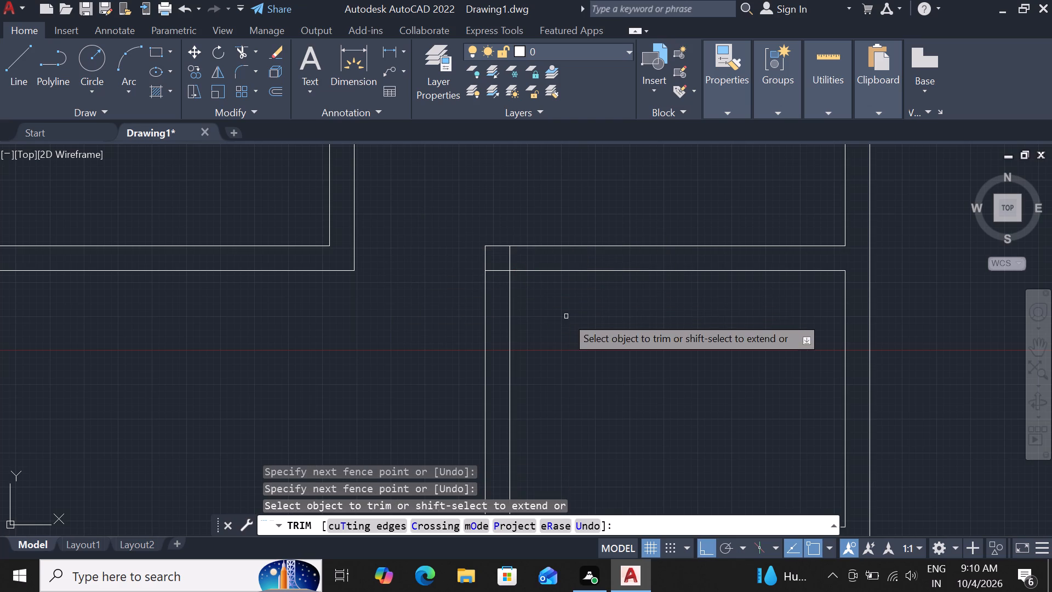
Trim the overlapping inner wall line stubs at the southern room's northwest corner.
left_click(496, 273)
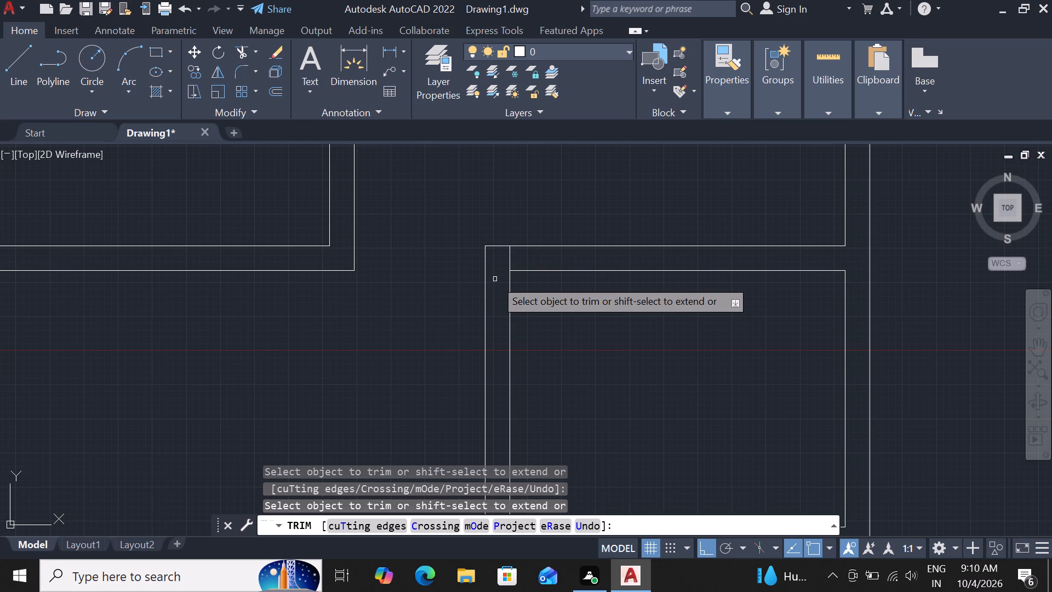
key("Escape")
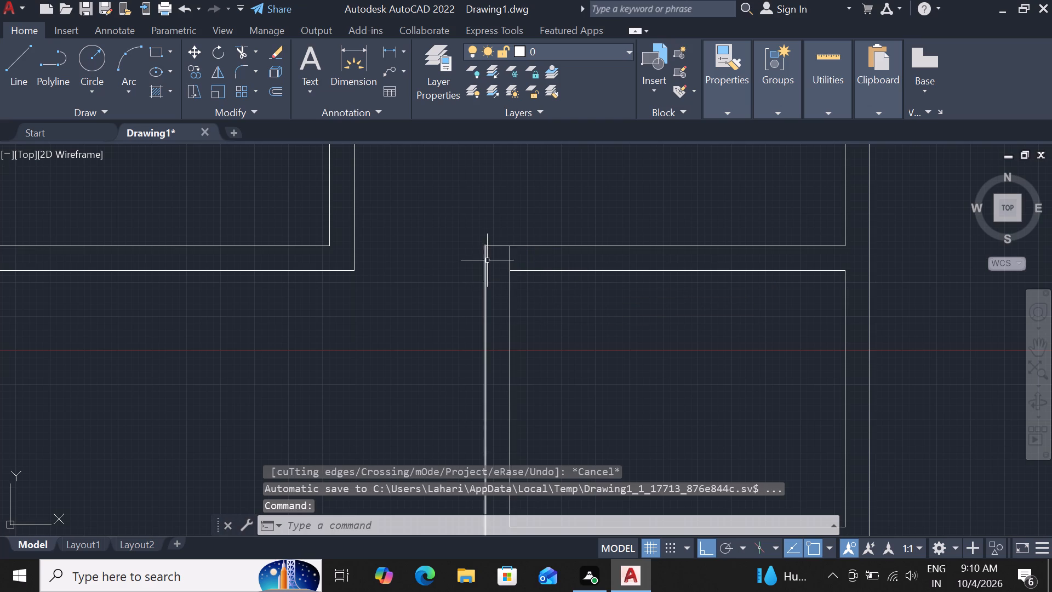
type("tr")
key("space")
key("space")
left_click(515, 265)
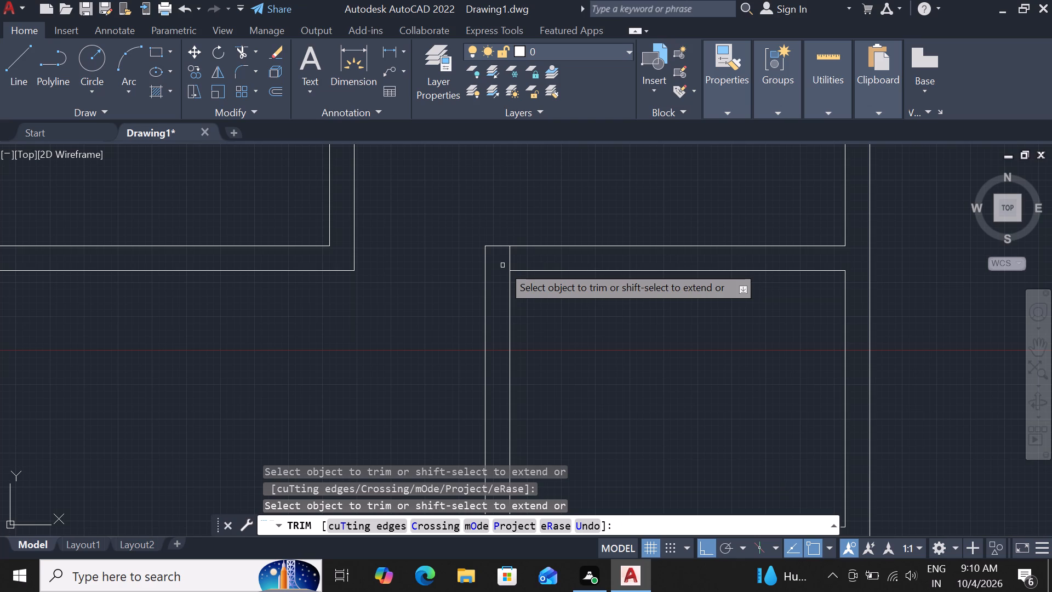
left_click(507, 264)
key("Escape")
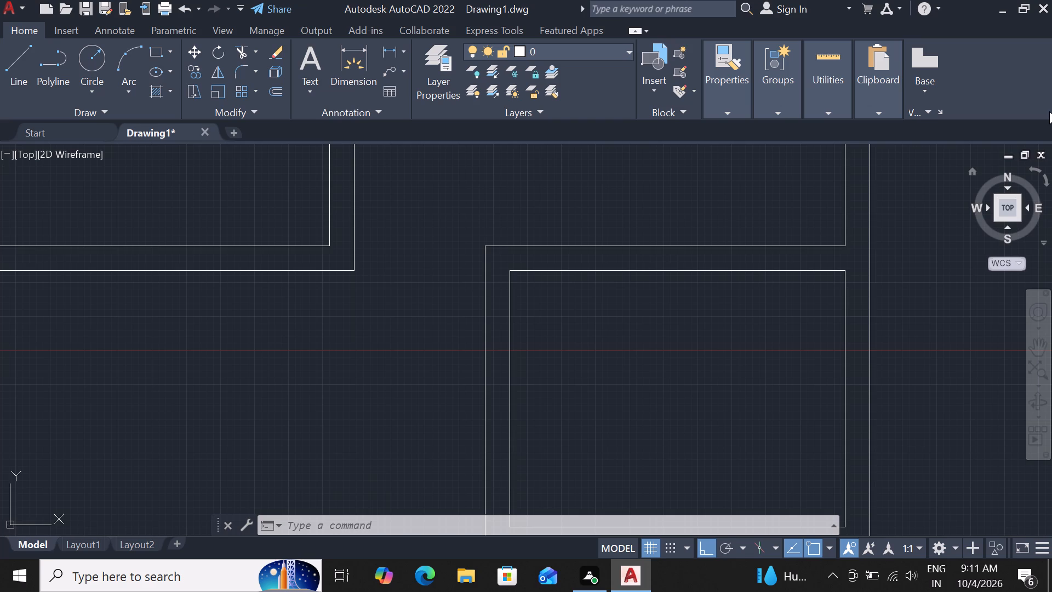
Draw a 9" vertical line north from the southern room's inner northwest corner across its north wall.
scroll(804, 372, "down", 2)
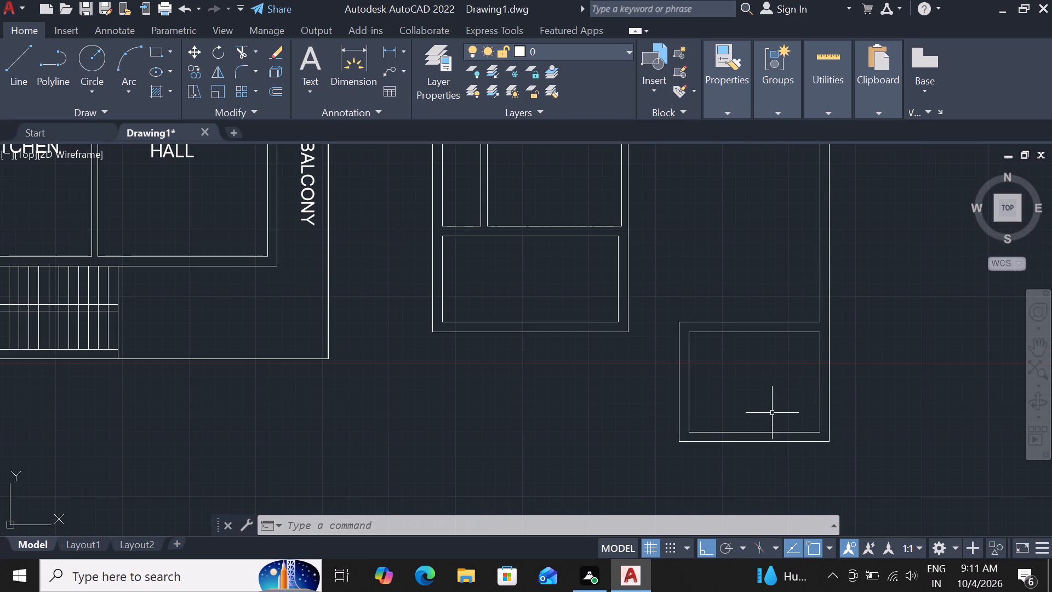
key("l")
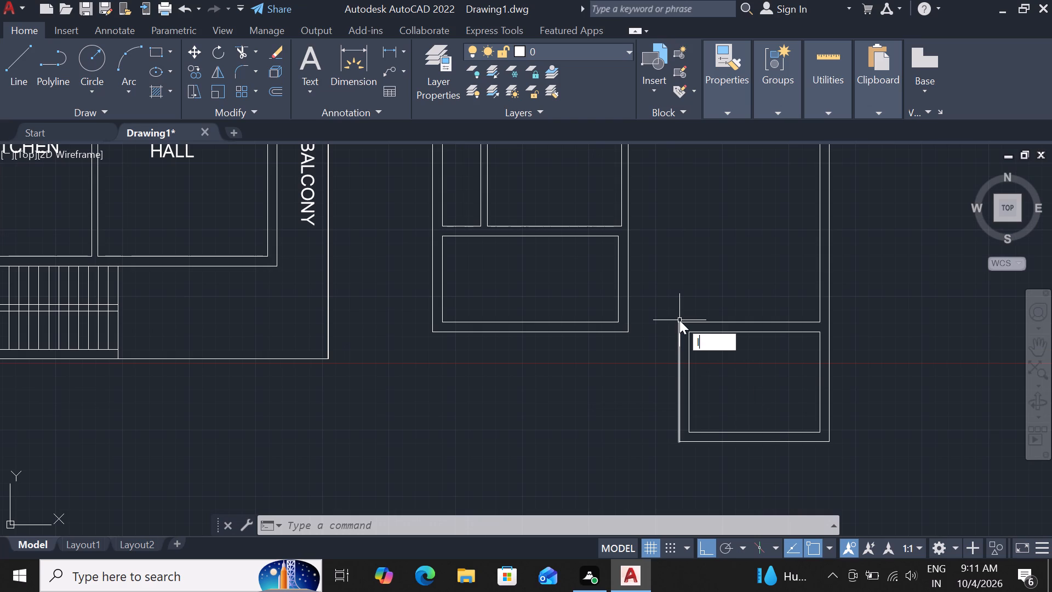
key("Return")
scroll(683, 341, "up", 2)
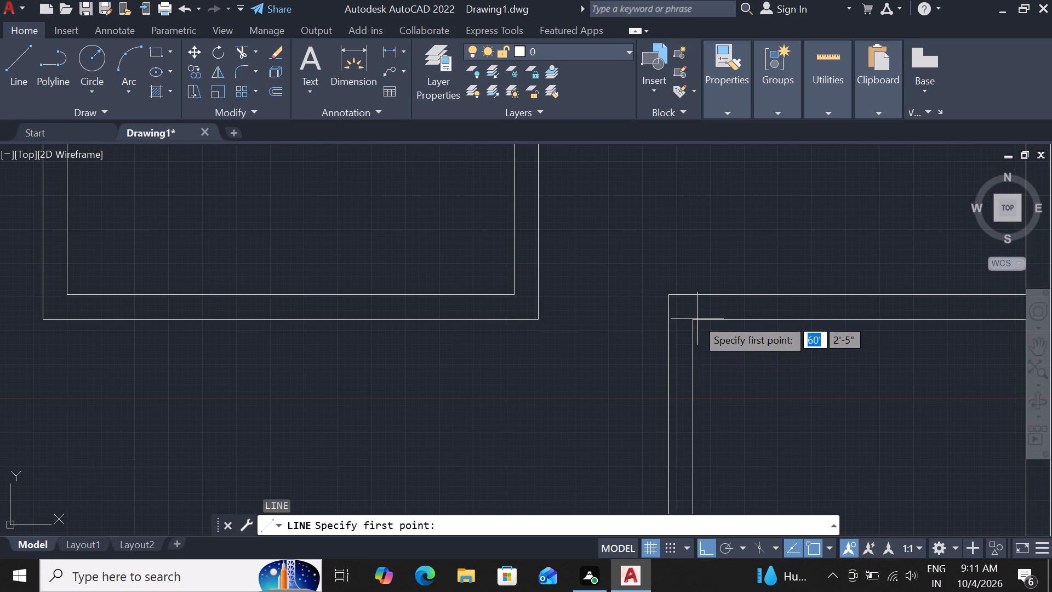
left_click(696, 318)
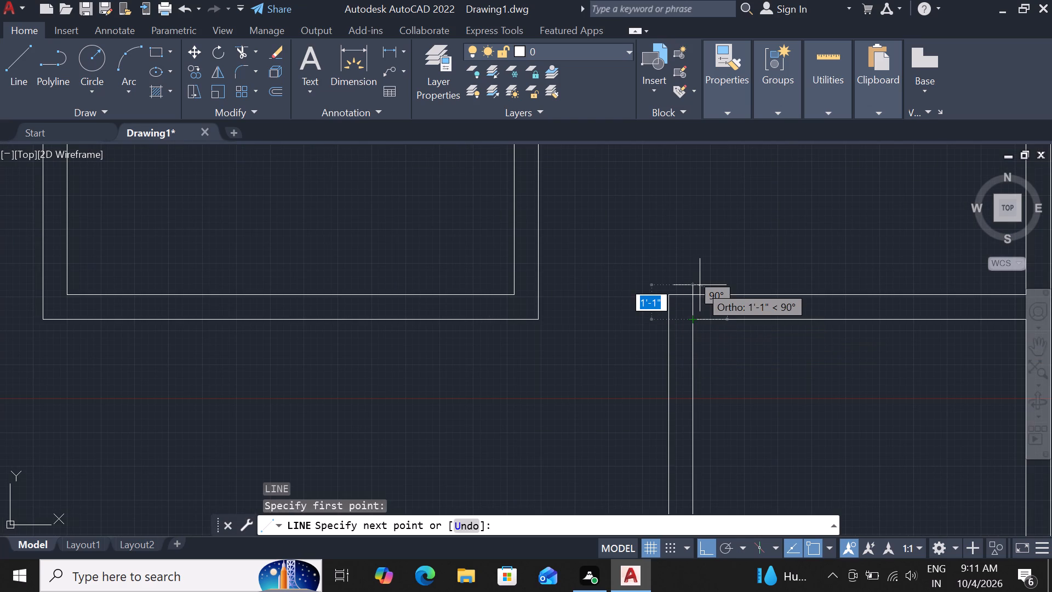
key("9")
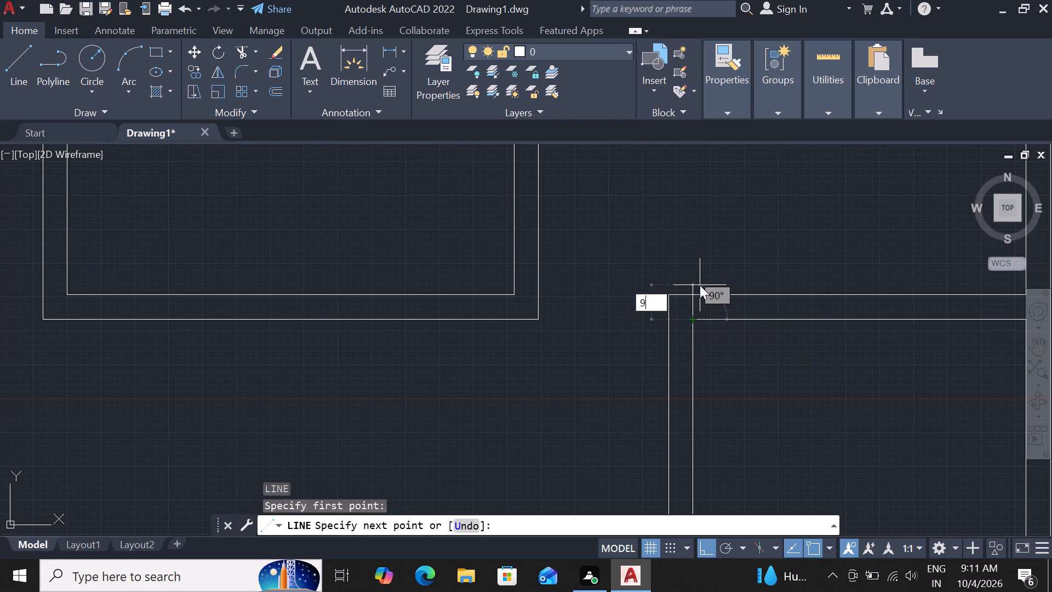
key("shift+quotedbl")
key("Return")
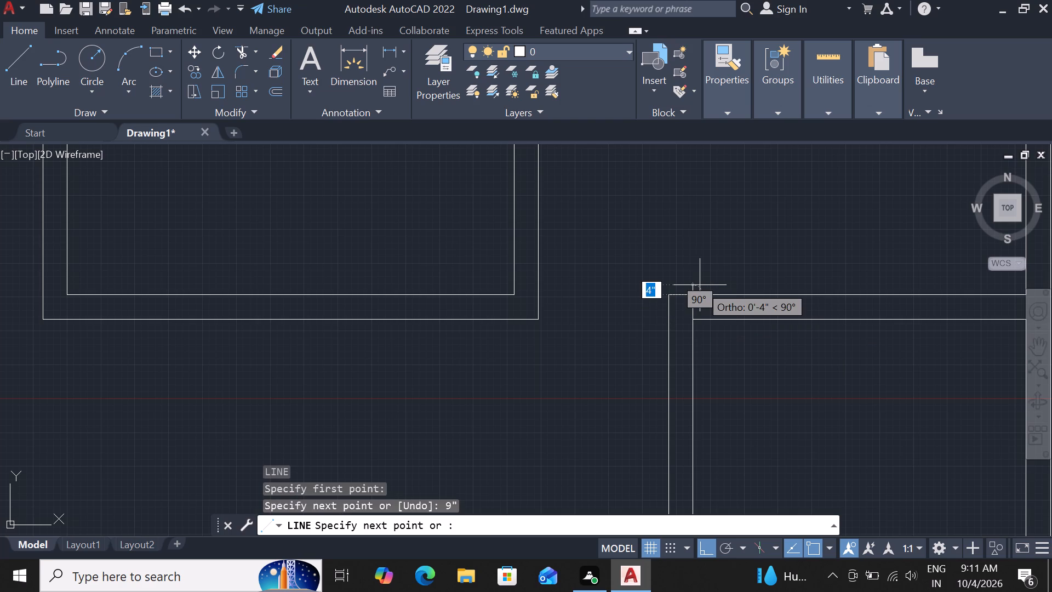
key("space")
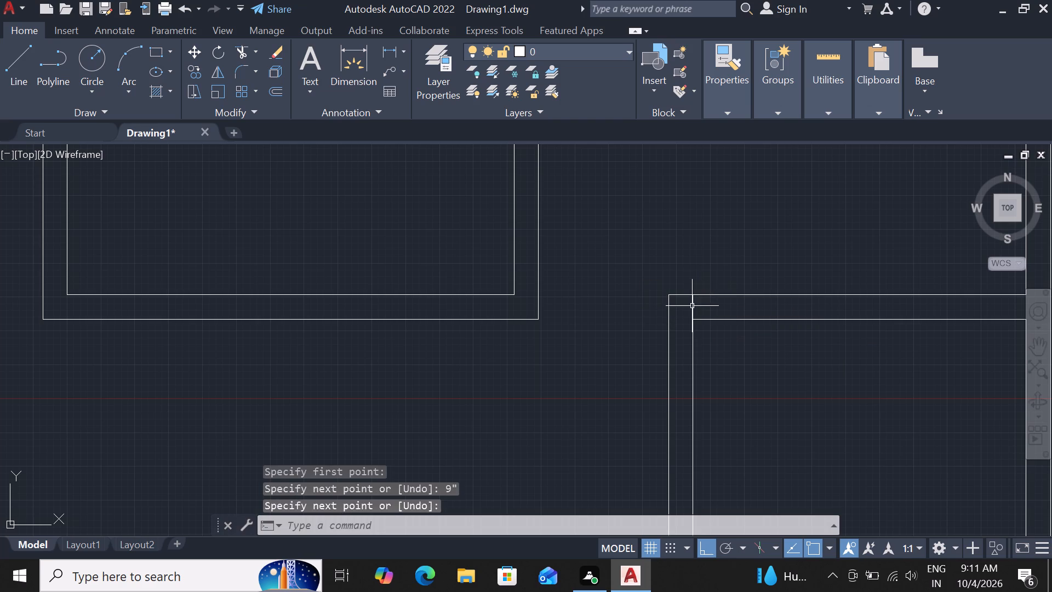
Delete the inner line of the southern room's north wall.
scroll(692, 306, "up", 1)
scroll(691, 306, "down", 2)
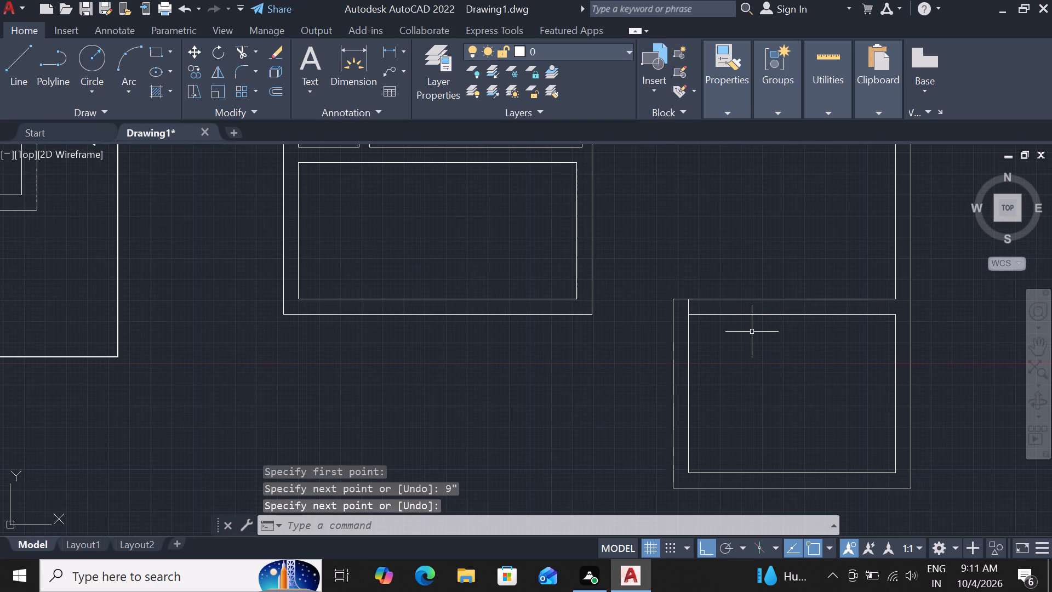
scroll(754, 334, "up", 1)
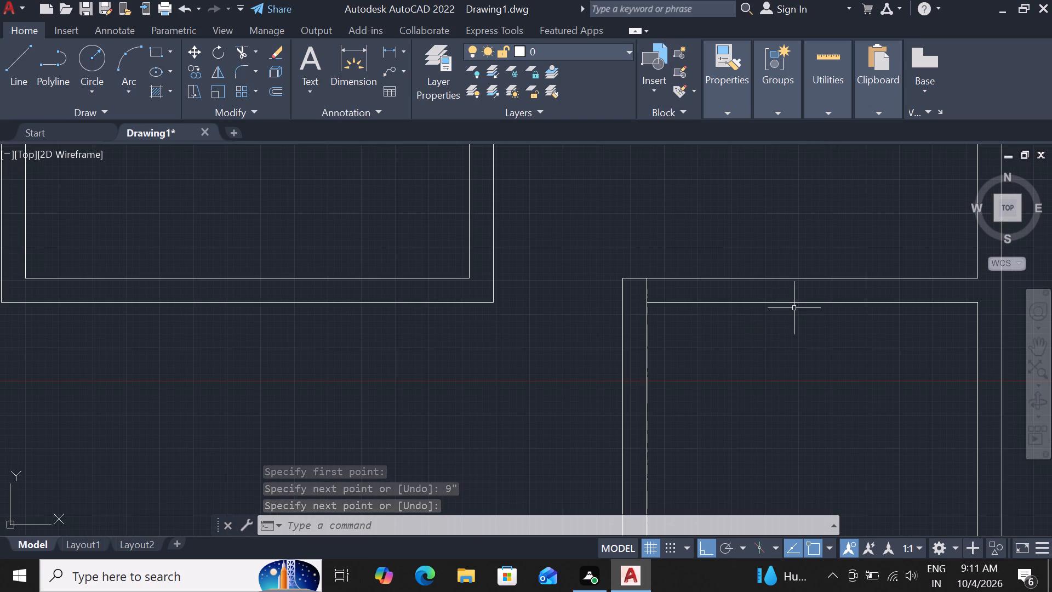
left_click(807, 303)
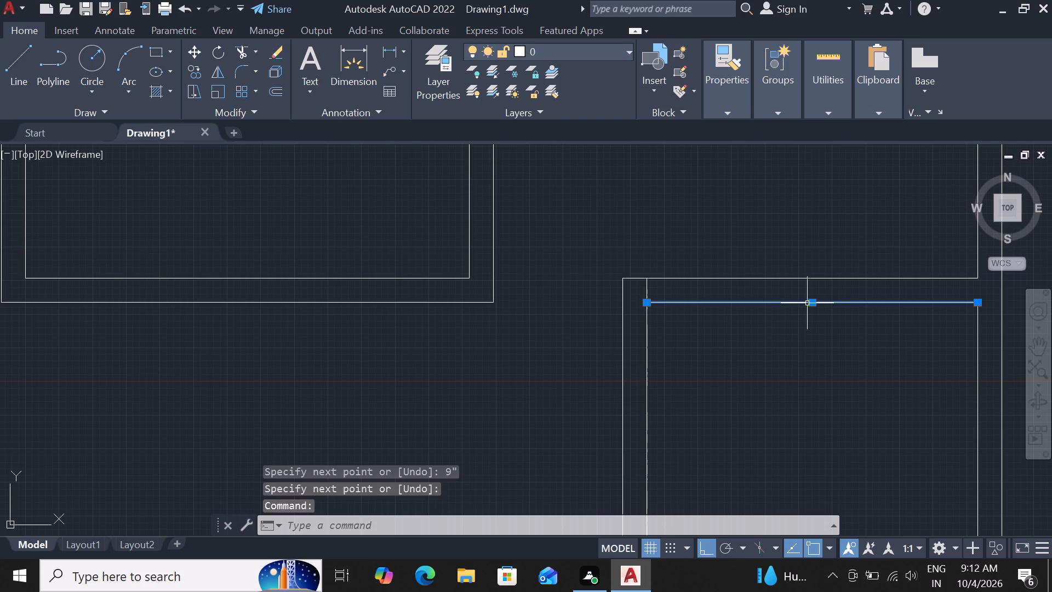
key("Delete")
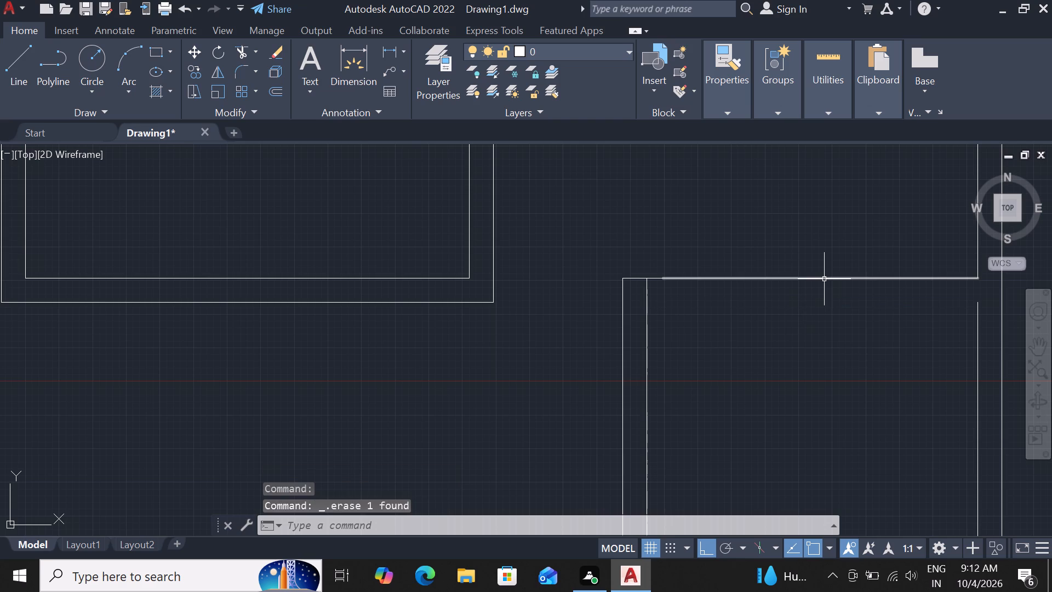
Offset the outer line of the southern room's north wall 6" south into the room.
left_click(824, 279)
type("of")
key("space")
type("6\"")
key("Return")
left_click(809, 298)
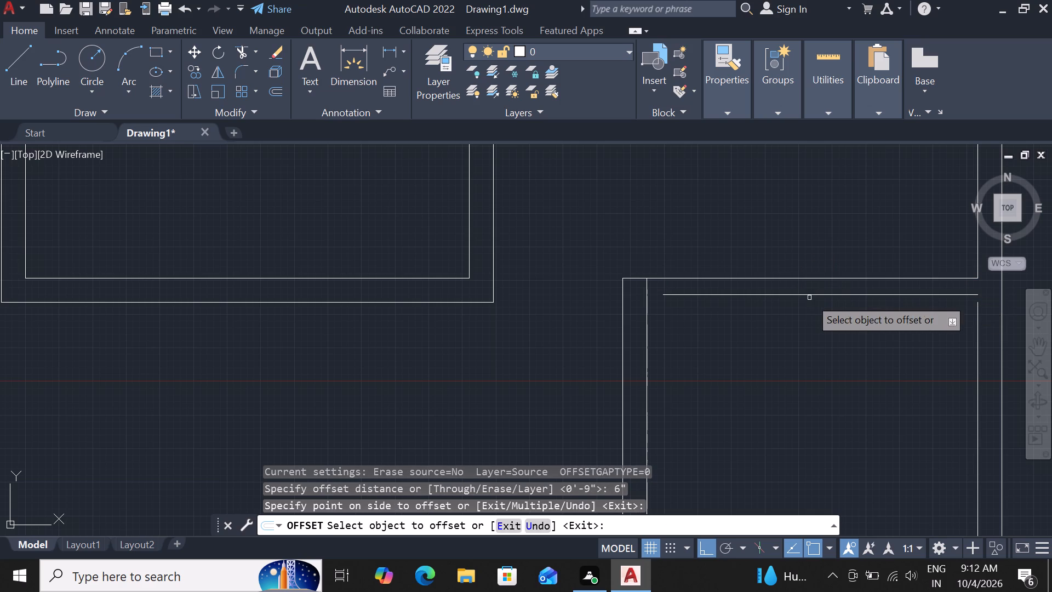
key("Escape")
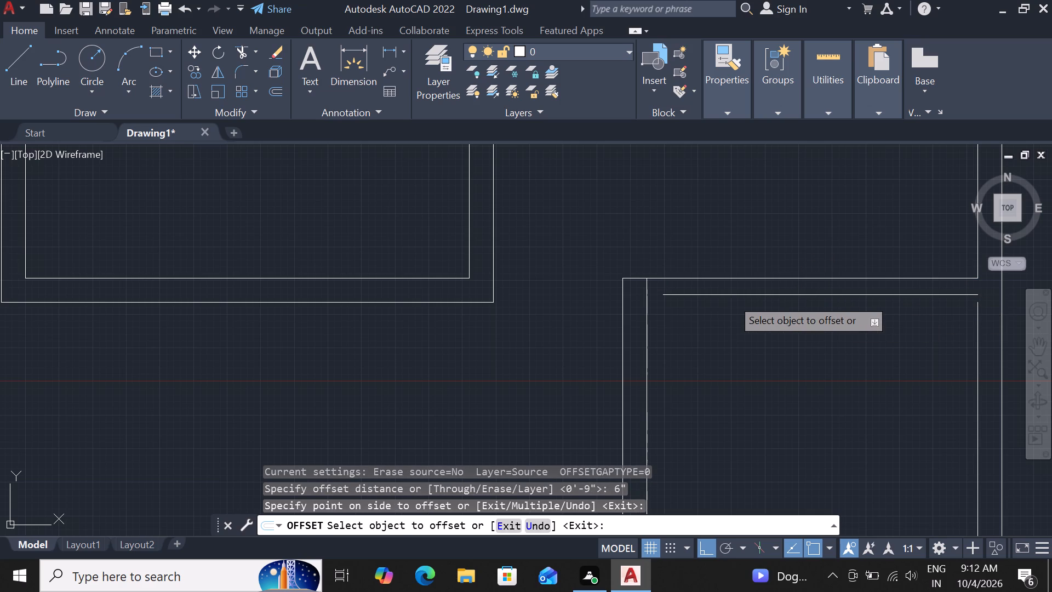
Extend the new inner north wall line west to the southern room's inner west wall line.
type("ex")
key("space")
key("space")
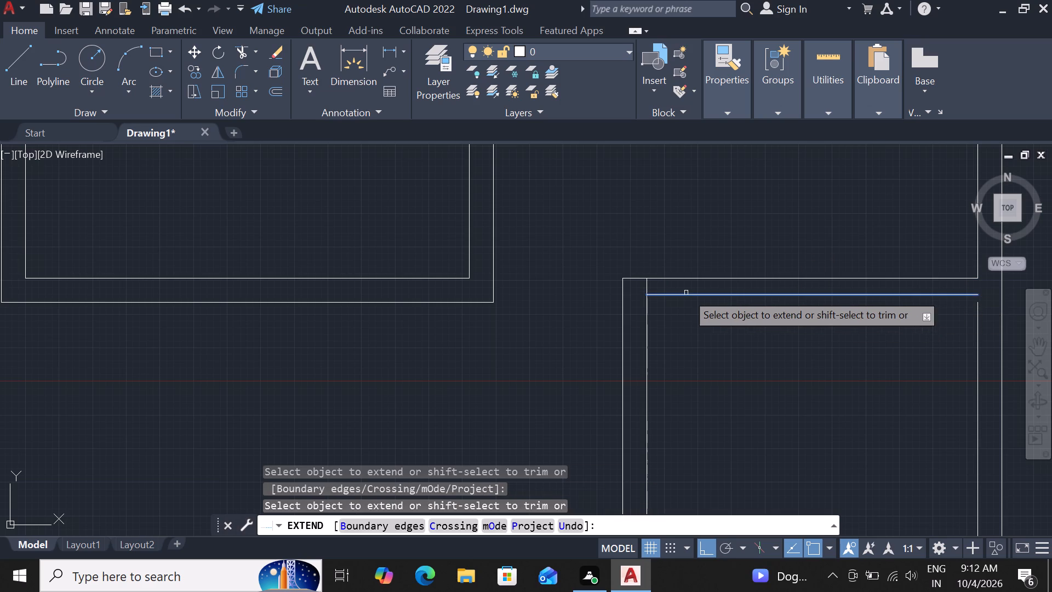
left_click(677, 294)
scroll(677, 294, "down", 1)
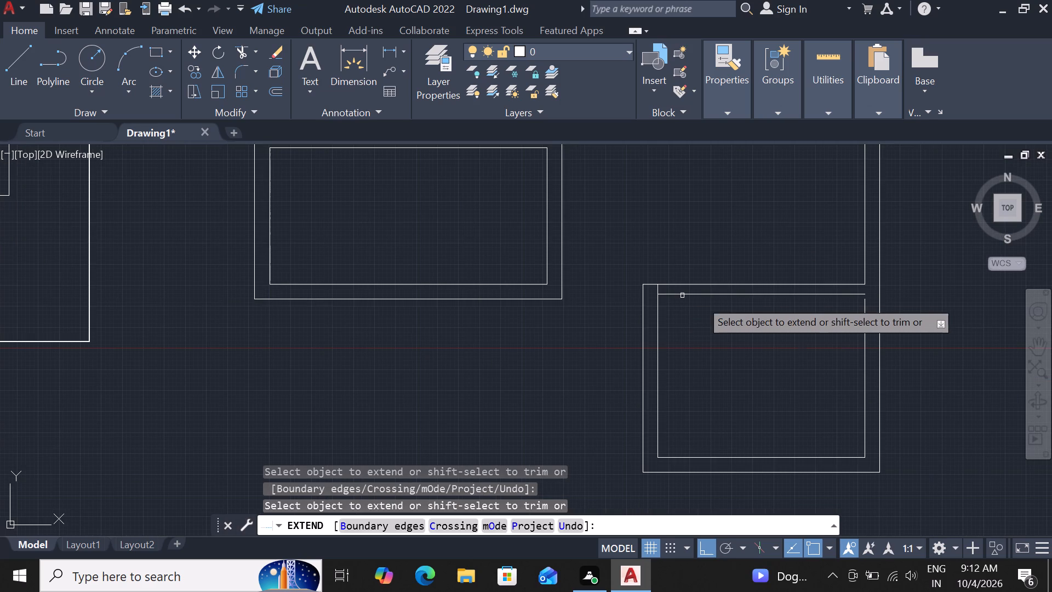
scroll(758, 311, "down", 5)
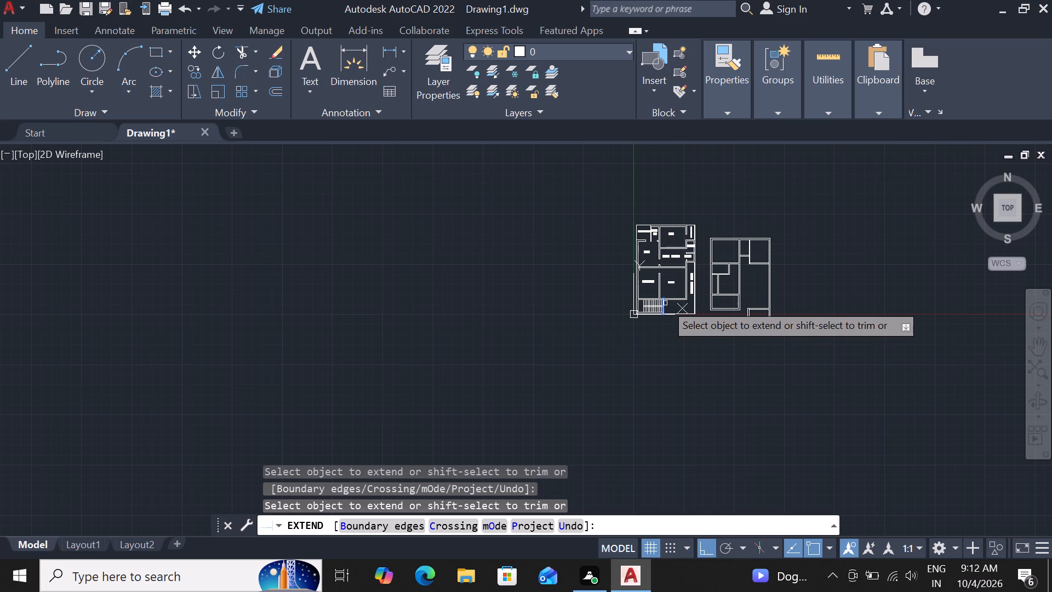
scroll(771, 295, "up", 1)
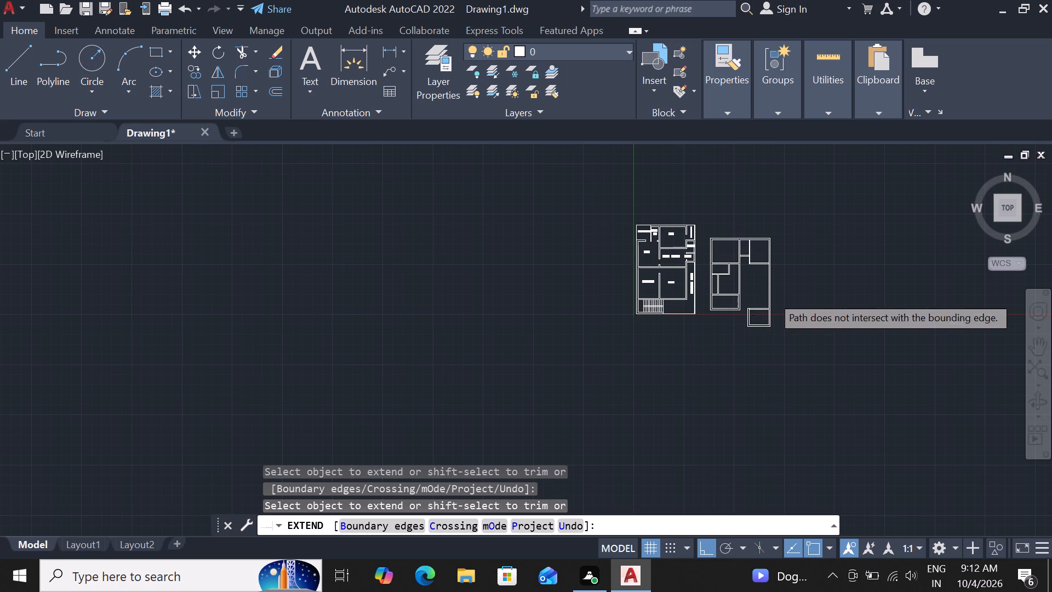
scroll(771, 295, "up", 2)
scroll(771, 295, "down", 2)
scroll(749, 273, "up", 3)
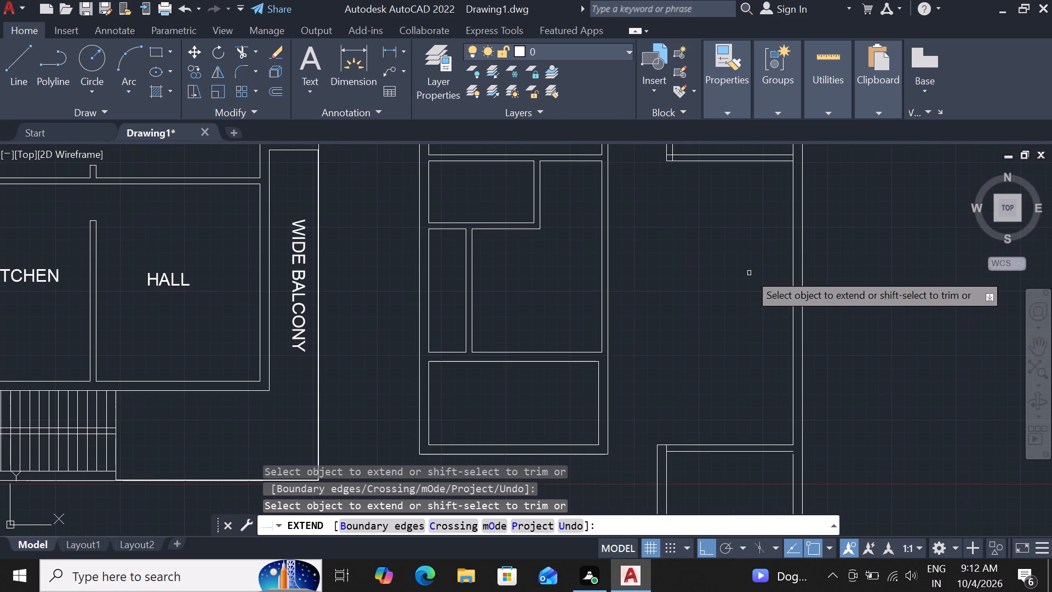
scroll(787, 340, "down", 2)
scroll(791, 398, "up", 2)
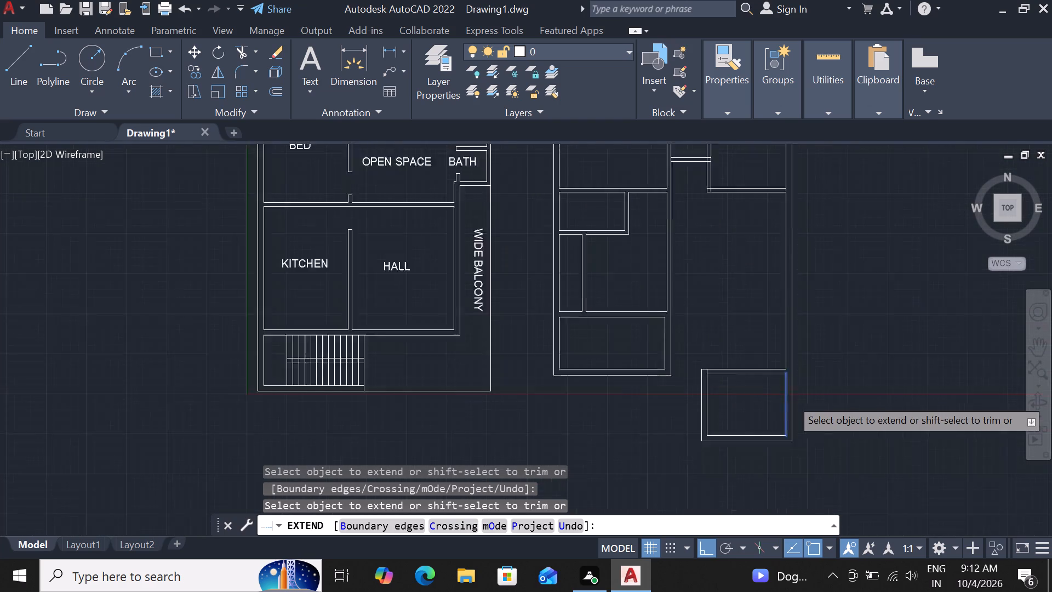
scroll(792, 398, "up", 1)
scroll(748, 326, "up", 1)
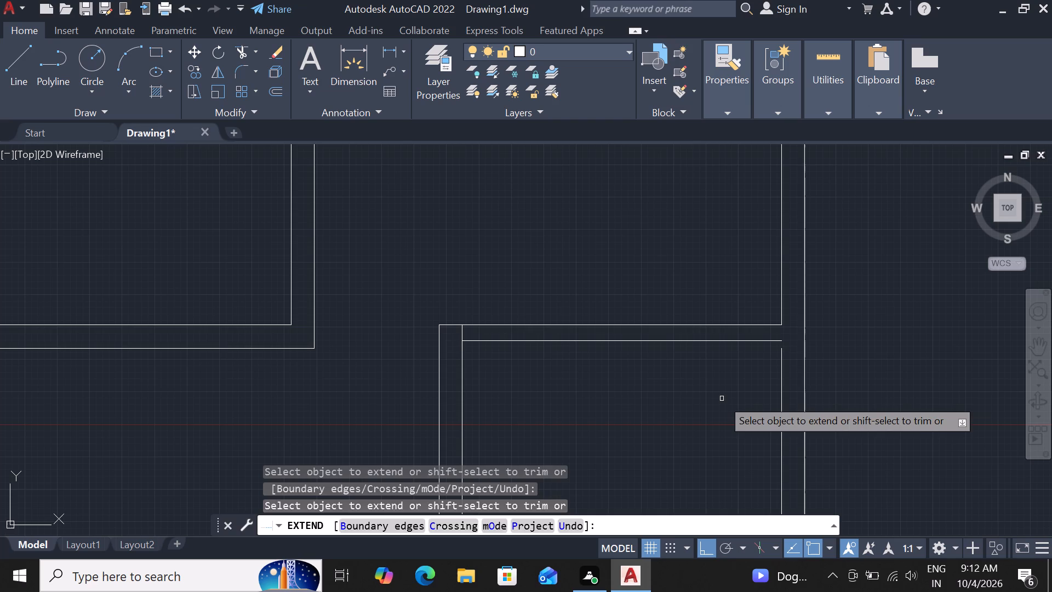
key("Escape")
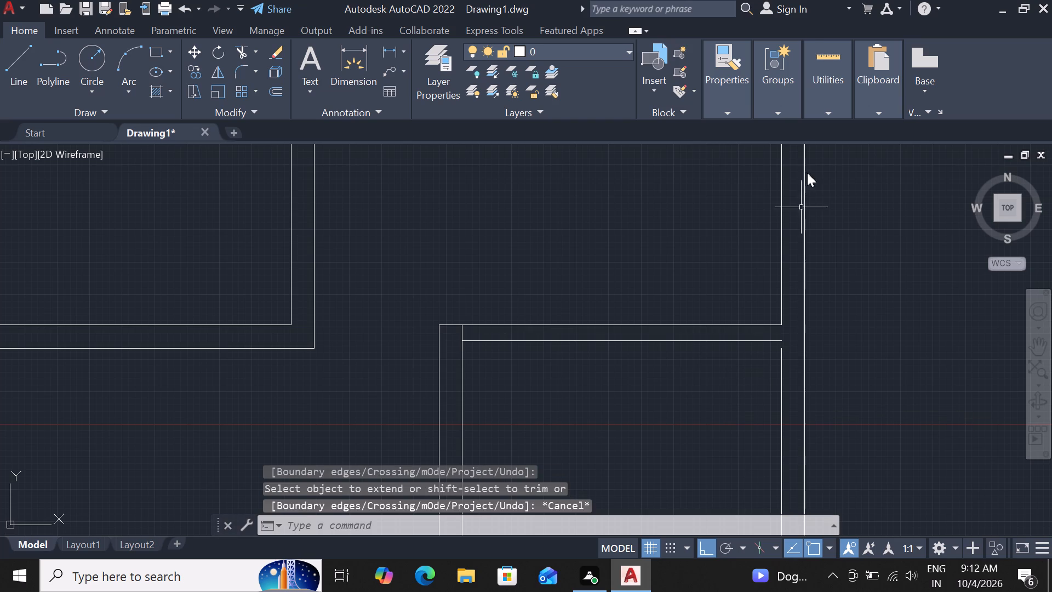
Extend the southern room's inner east wall line north to the new inner north wall line.
type("ex")
key("space")
key("space")
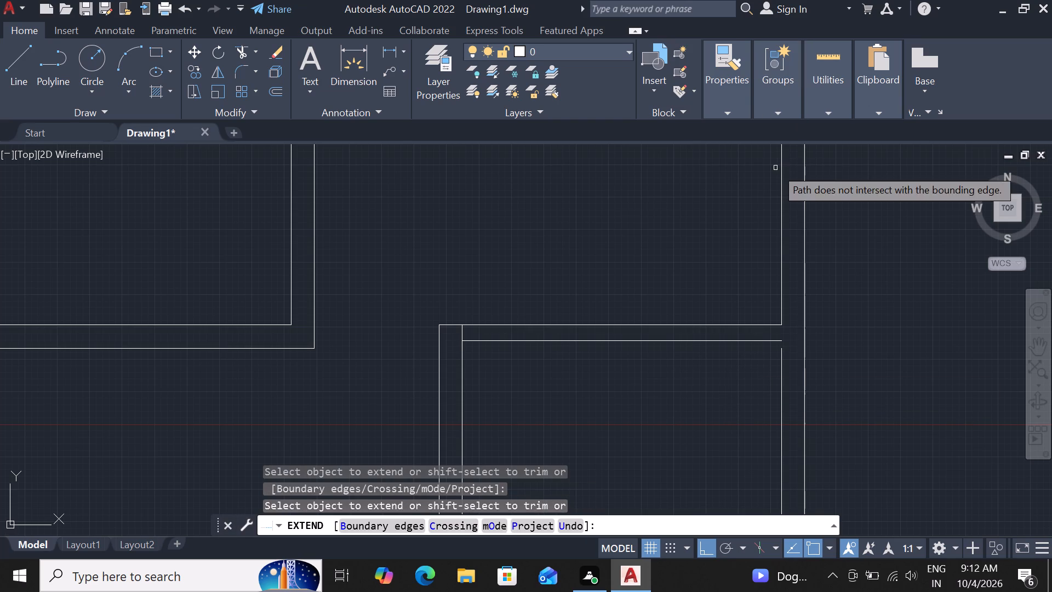
left_click(781, 368)
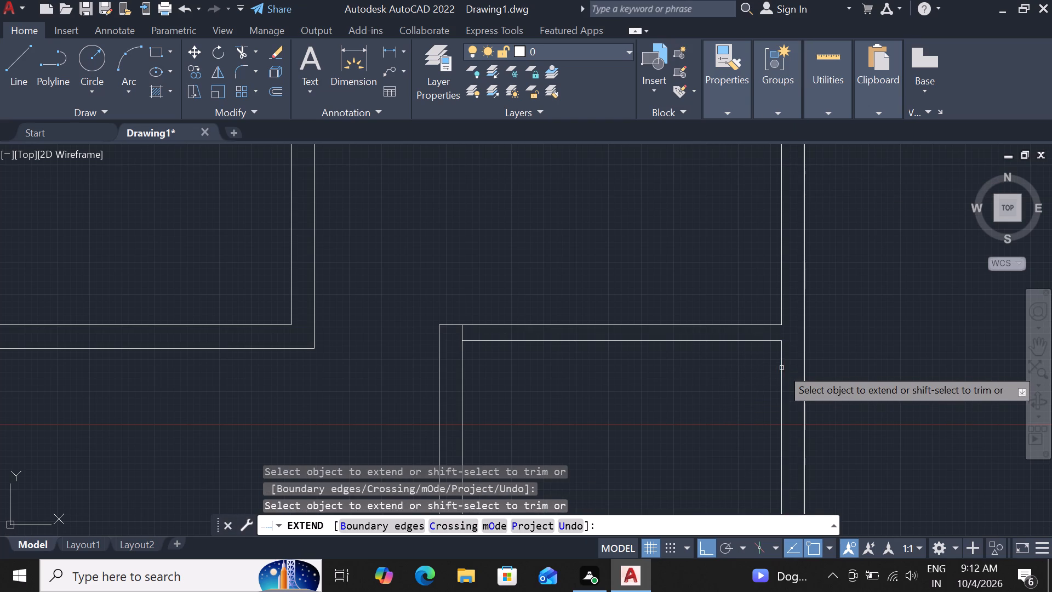
scroll(797, 309, "down", 1)
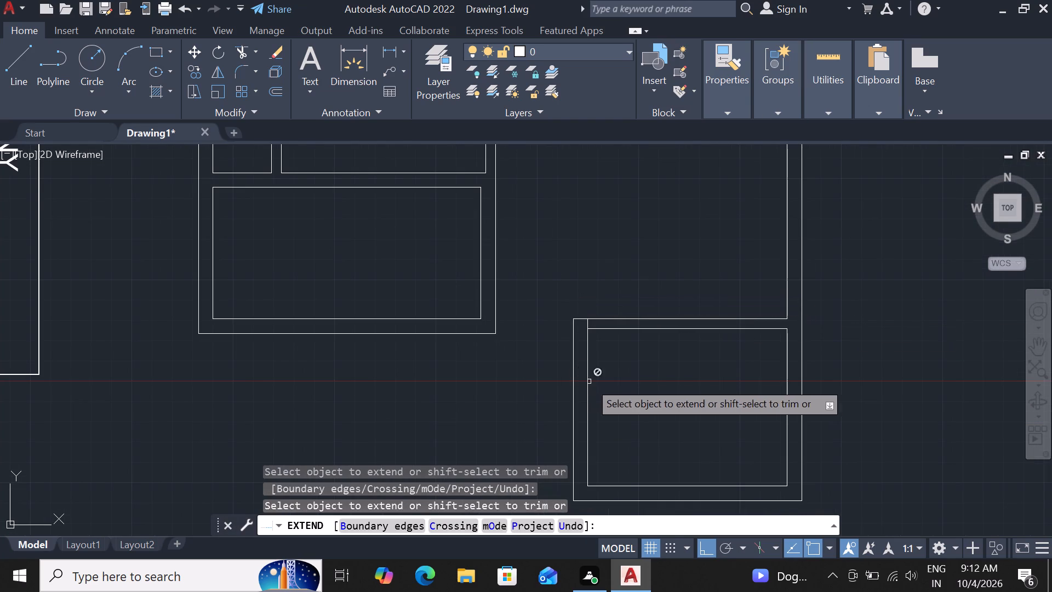
key("Escape")
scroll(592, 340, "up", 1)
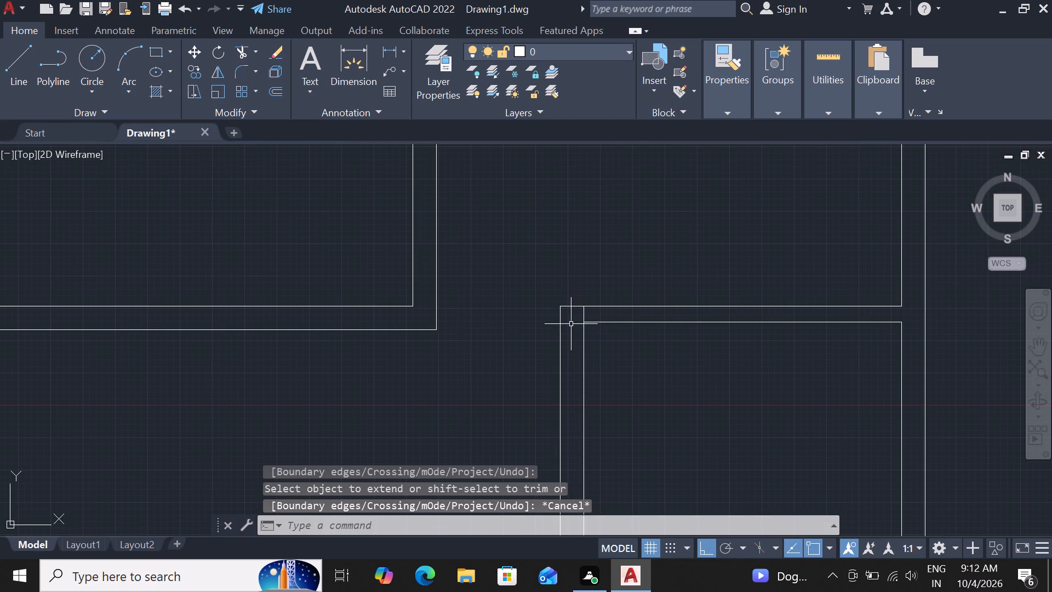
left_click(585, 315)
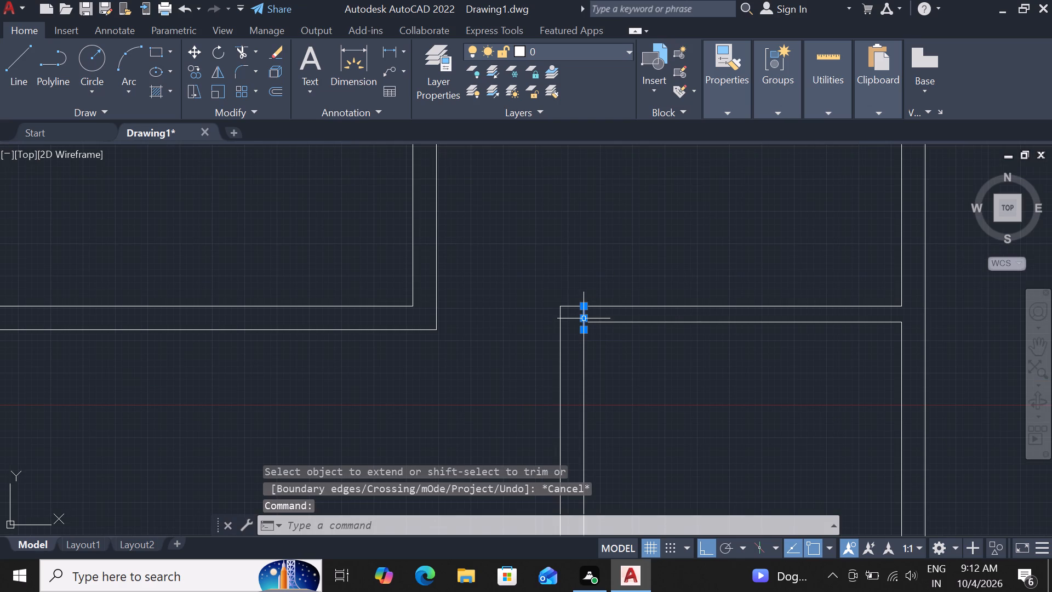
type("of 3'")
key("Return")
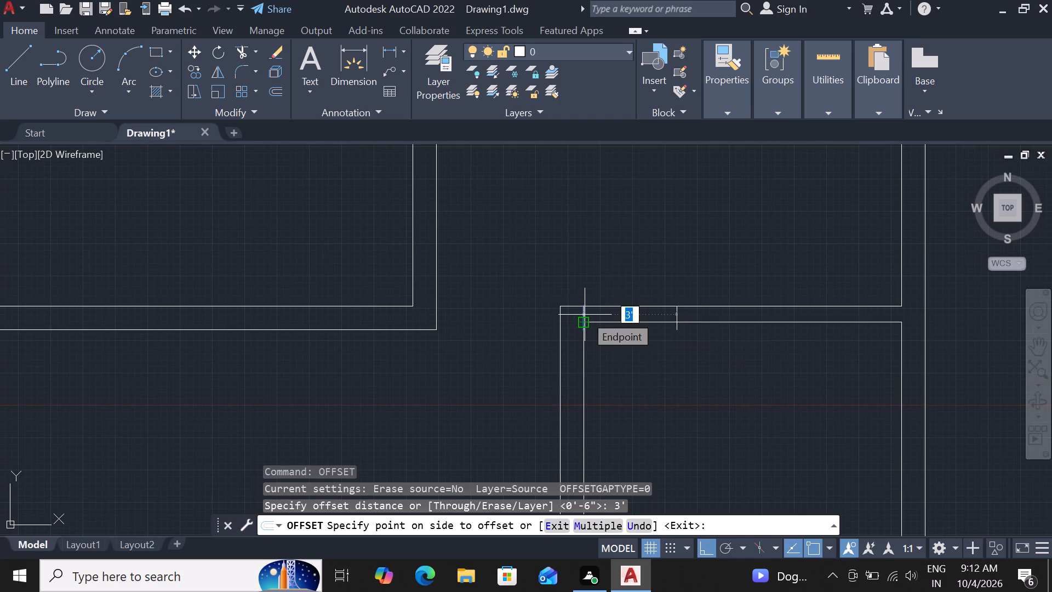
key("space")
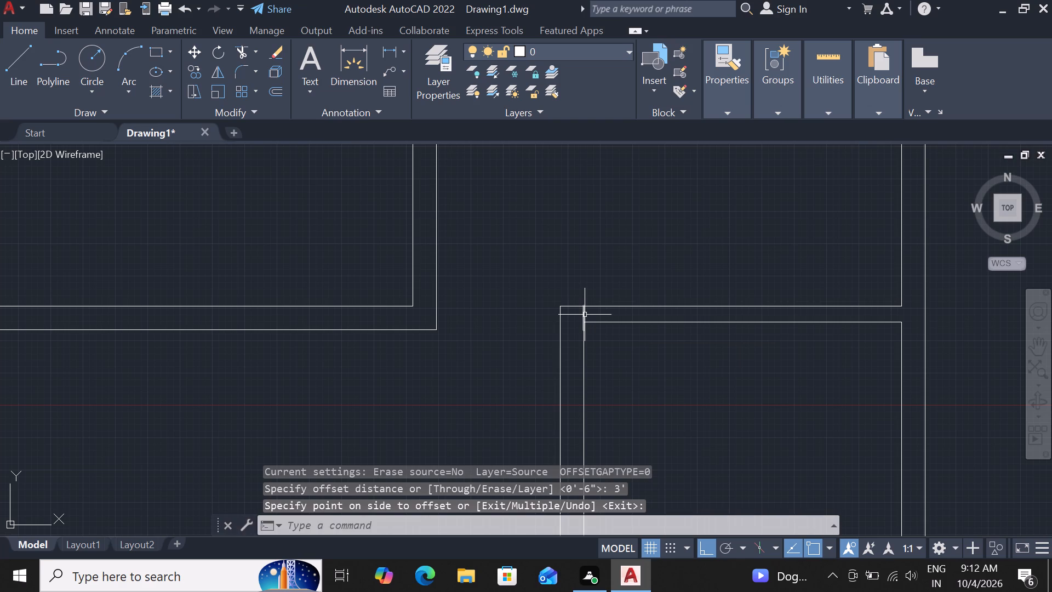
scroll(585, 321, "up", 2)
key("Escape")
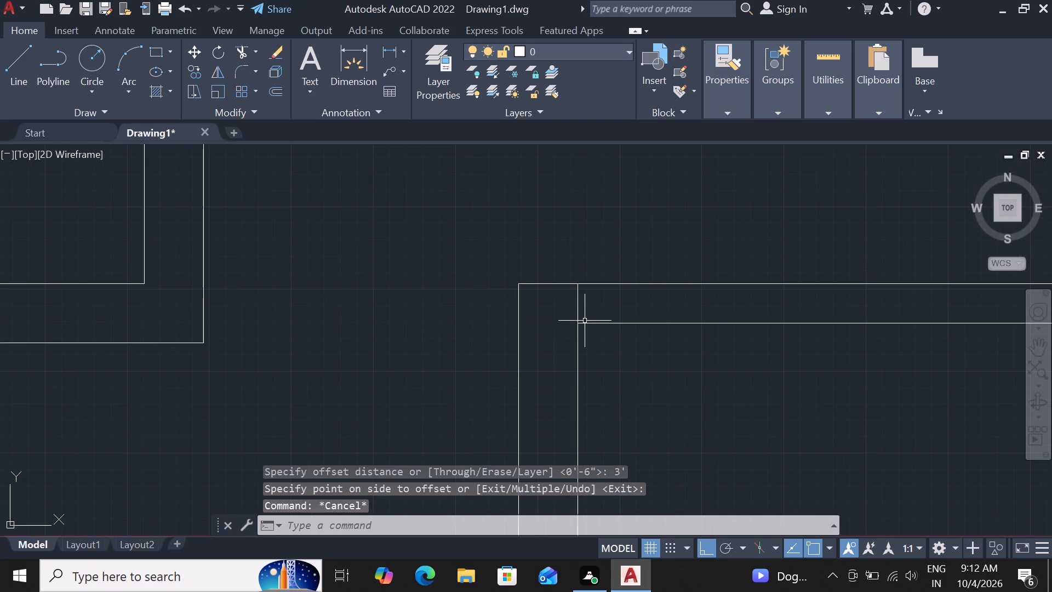
Offset the short vertical line at the southern room's inner northwest corner 3' east across the north wall.
type("of")
key("space")
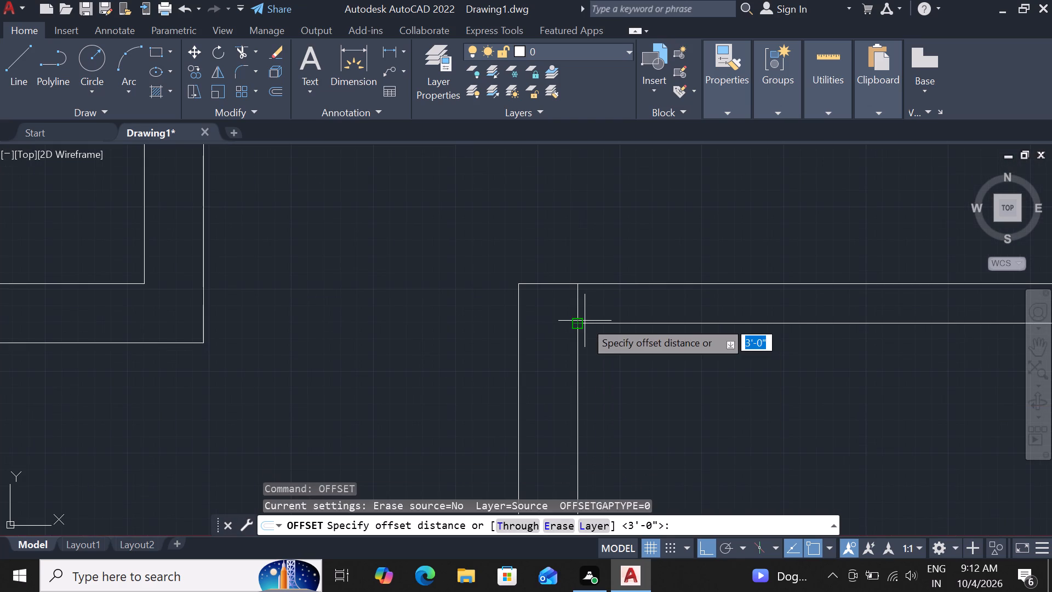
type("3'")
key("Return")
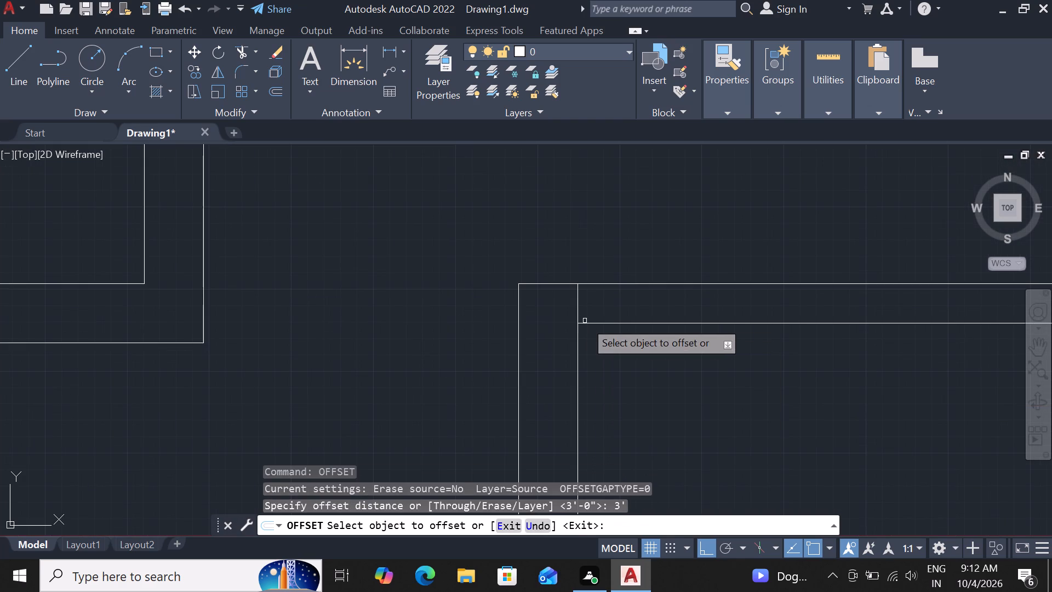
left_click(578, 314)
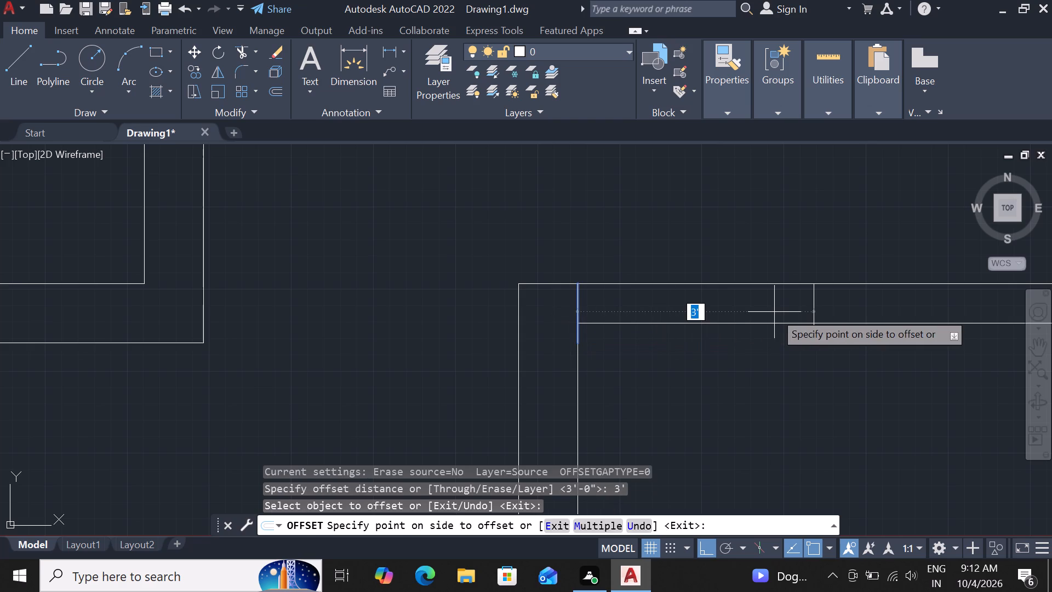
left_click(774, 312)
scroll(759, 315, "down", 2)
key("Escape")
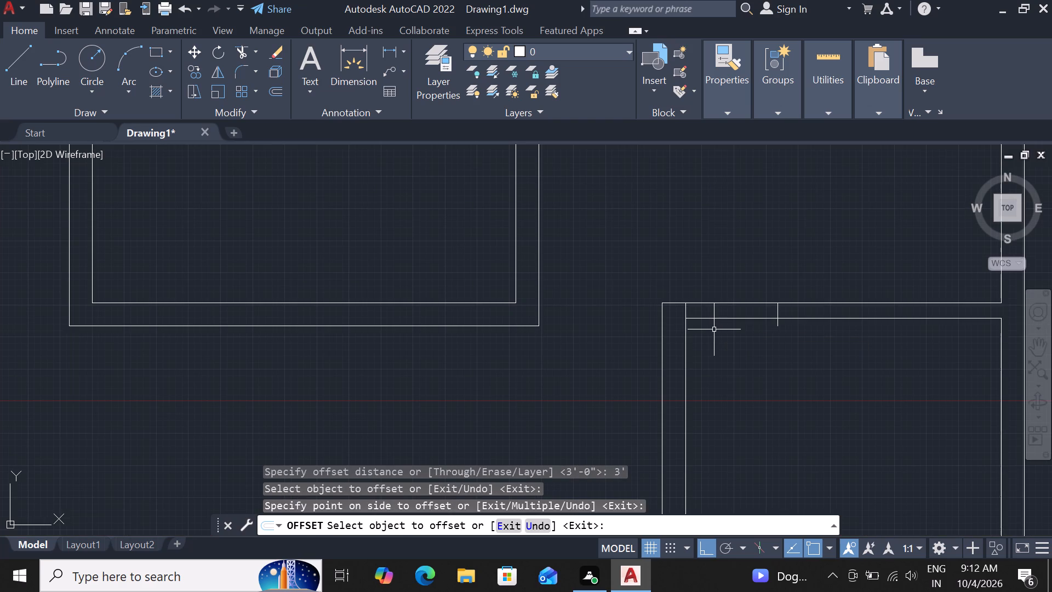
Trim both north wall lines between the two short verticals to open the doorway, and trim the east jamb's stub below the wall.
type("tr")
key("space")
key("space")
left_click_drag(716, 341, 717, 333)
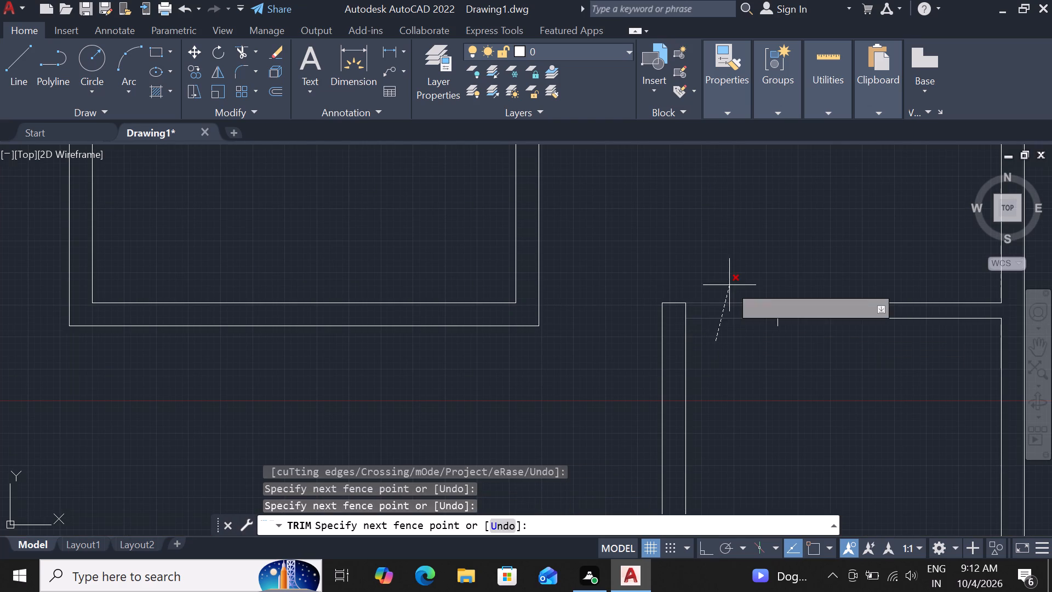
left_click(729, 285)
scroll(720, 309, "down", 1)
scroll(762, 320, "up", 3)
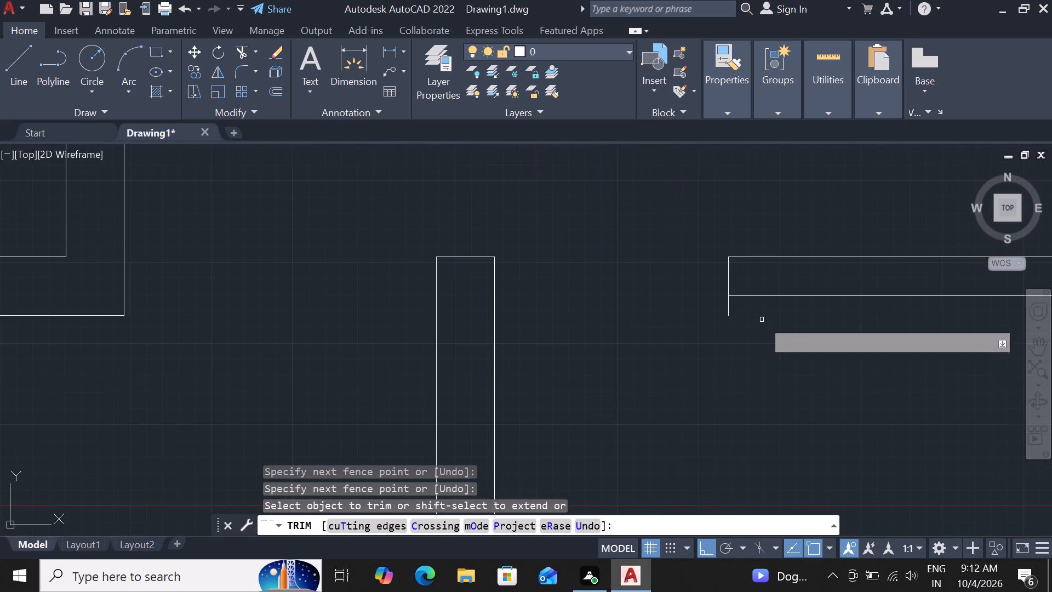
left_click(729, 312)
scroll(712, 325, "down", 1)
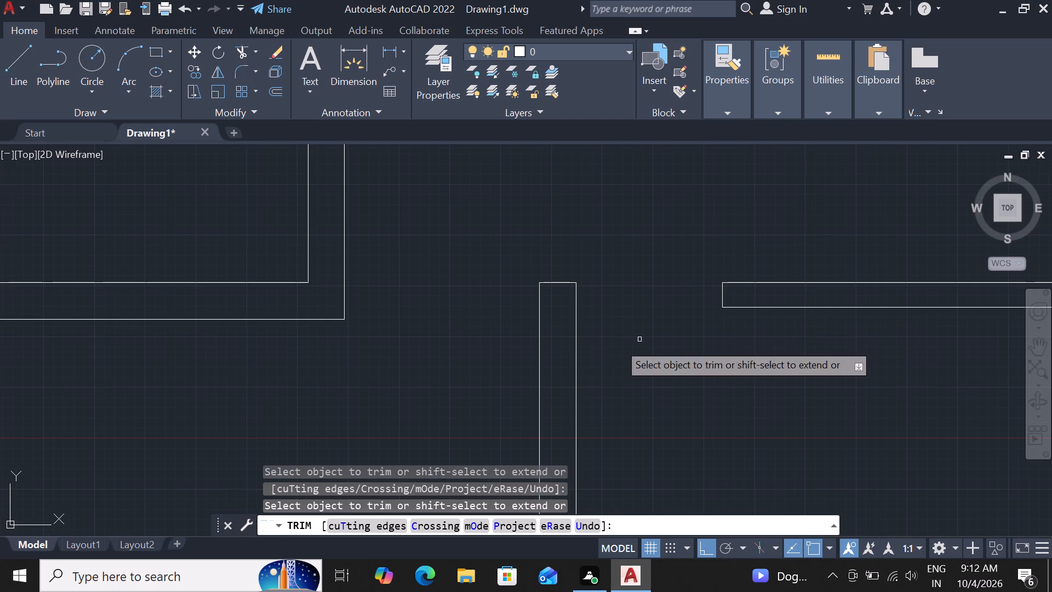
key("Escape")
Offset the inner west wall line of the second plan's southwest room 3' east.
scroll(629, 322, "down", 3)
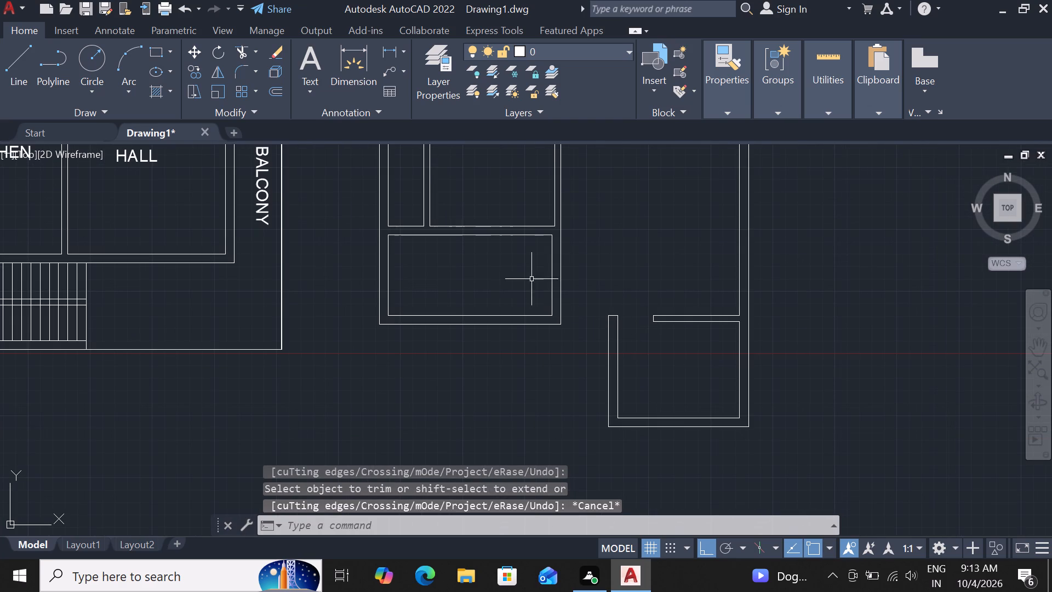
scroll(476, 274, "up", 1)
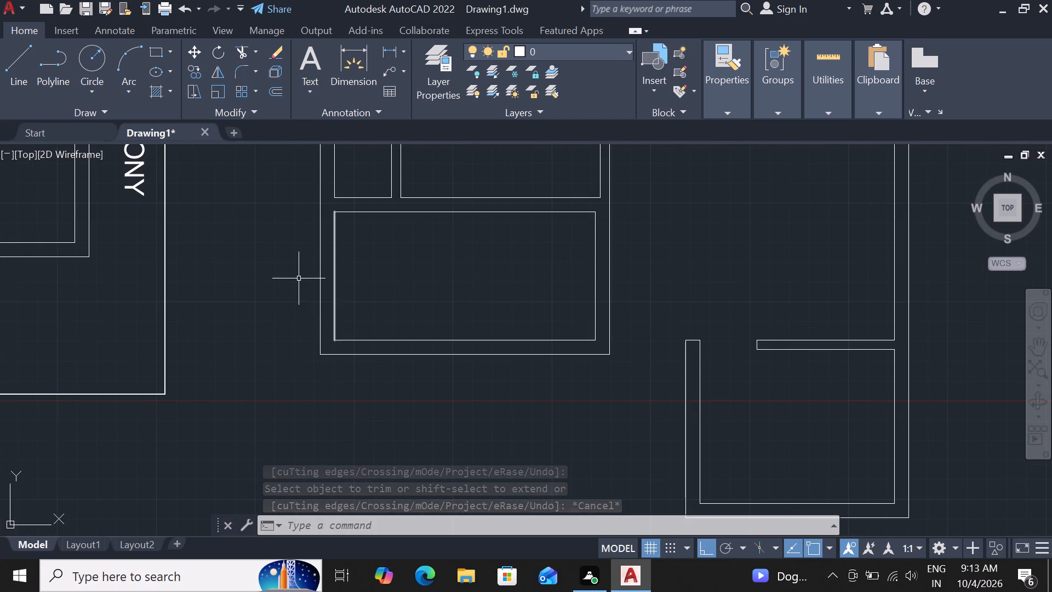
scroll(310, 272, "up", 1)
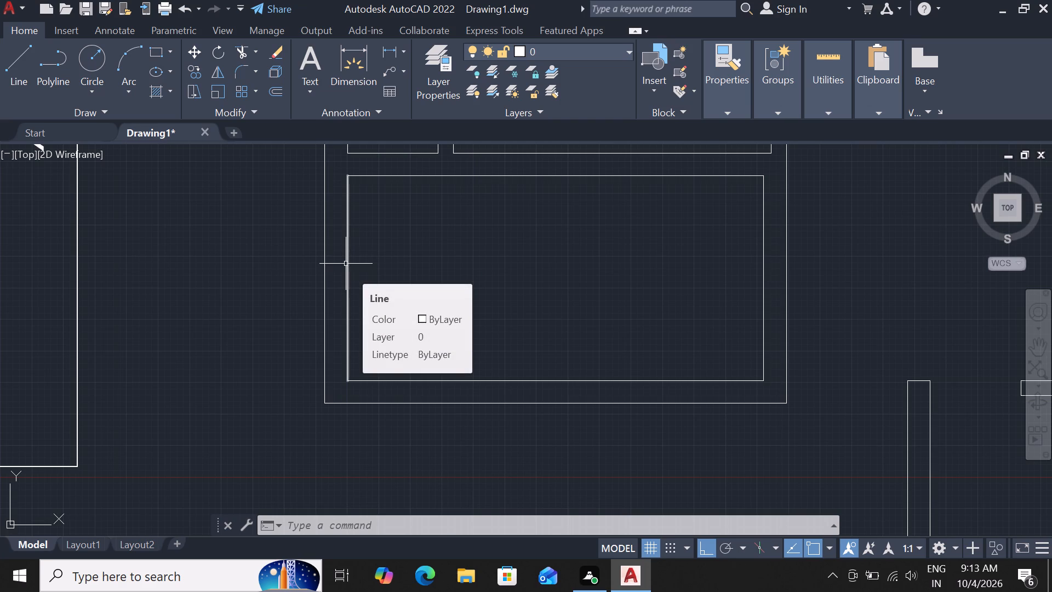
key("Escape")
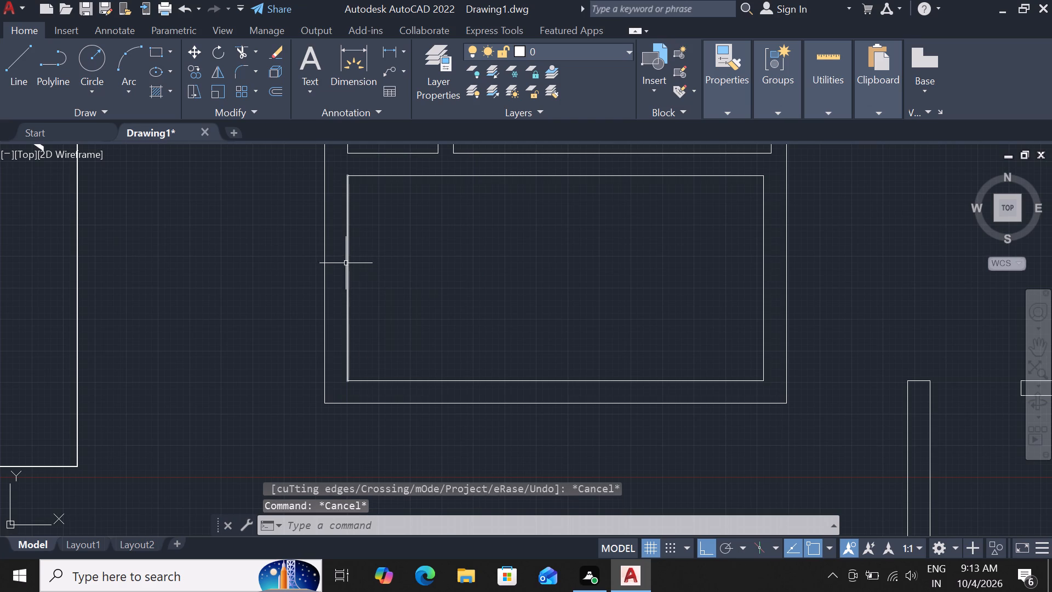
left_click(347, 266)
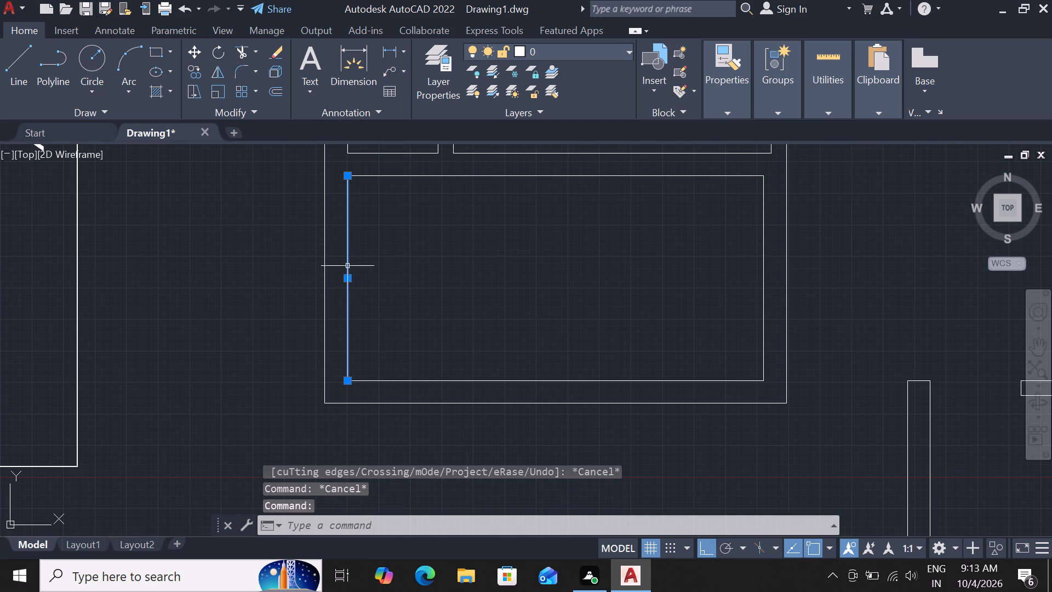
type("of 3'")
key("Return")
left_click(424, 275)
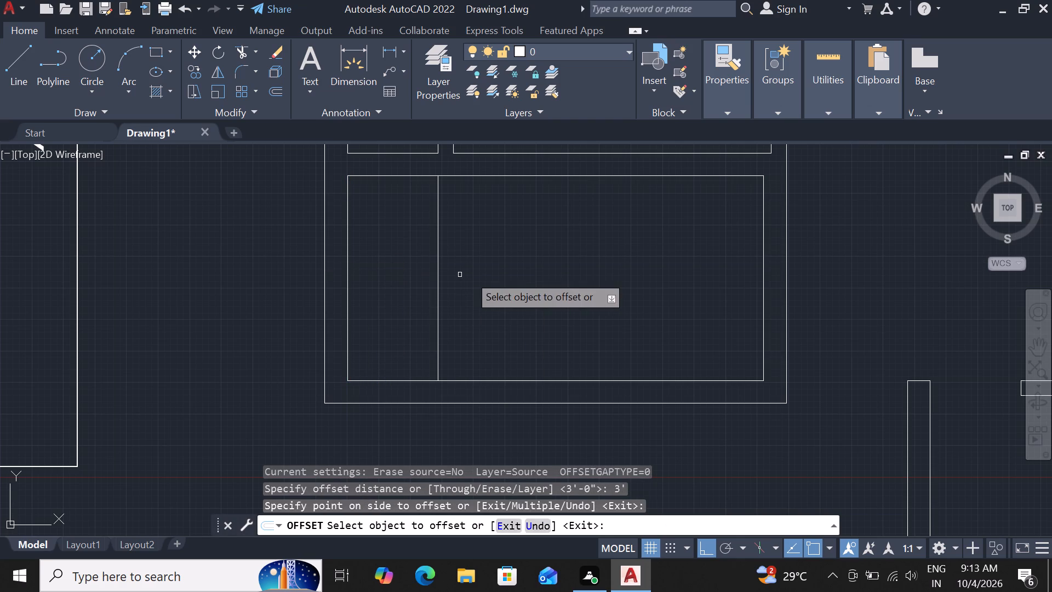
Measure the distance from the new vertical line's north end to the southwest room's inner east wall.
key("Escape")
left_click(347, 55)
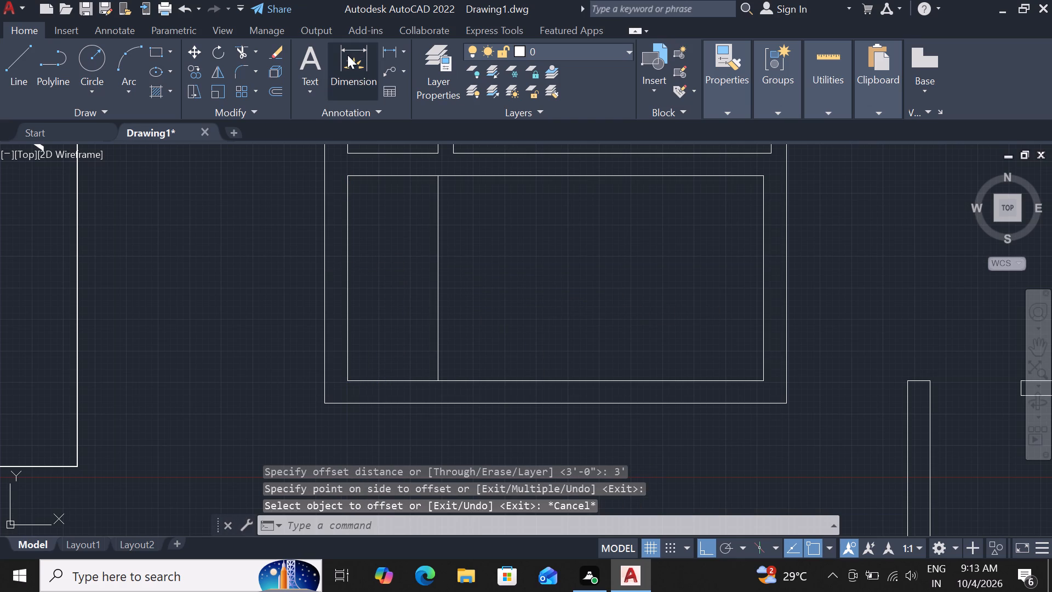
left_click(435, 177)
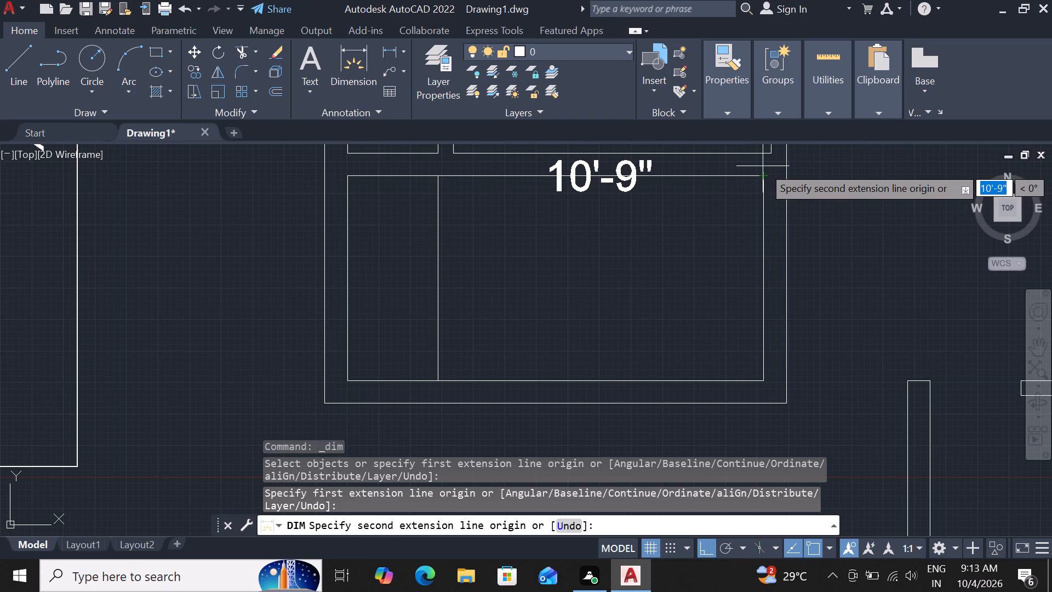
key("Escape")
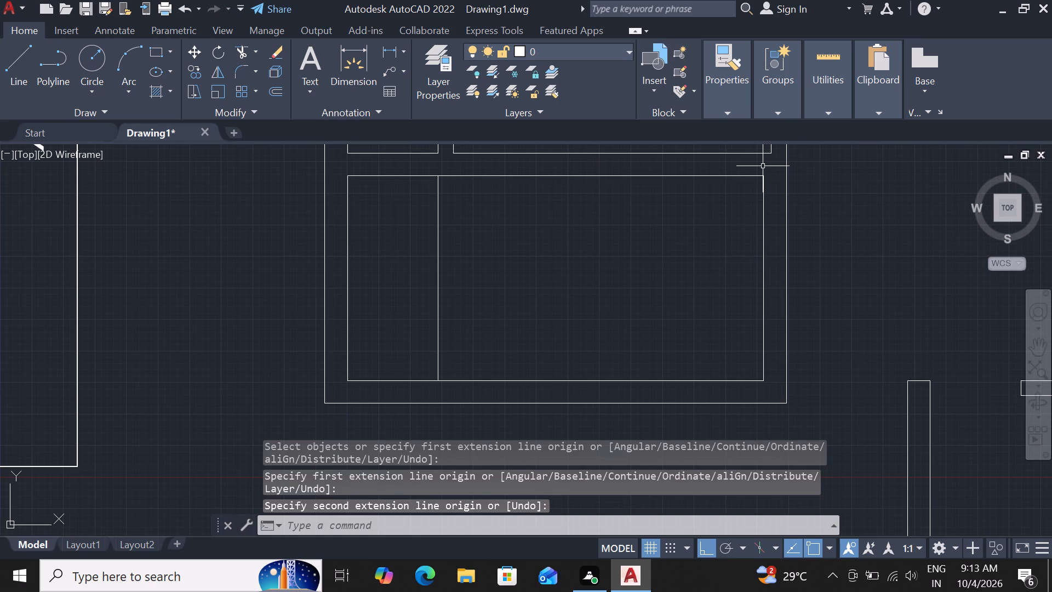
Offset the new vertical line in the second plan's southwest room 8'3" east.
left_click(439, 283)
type("of")
key("space")
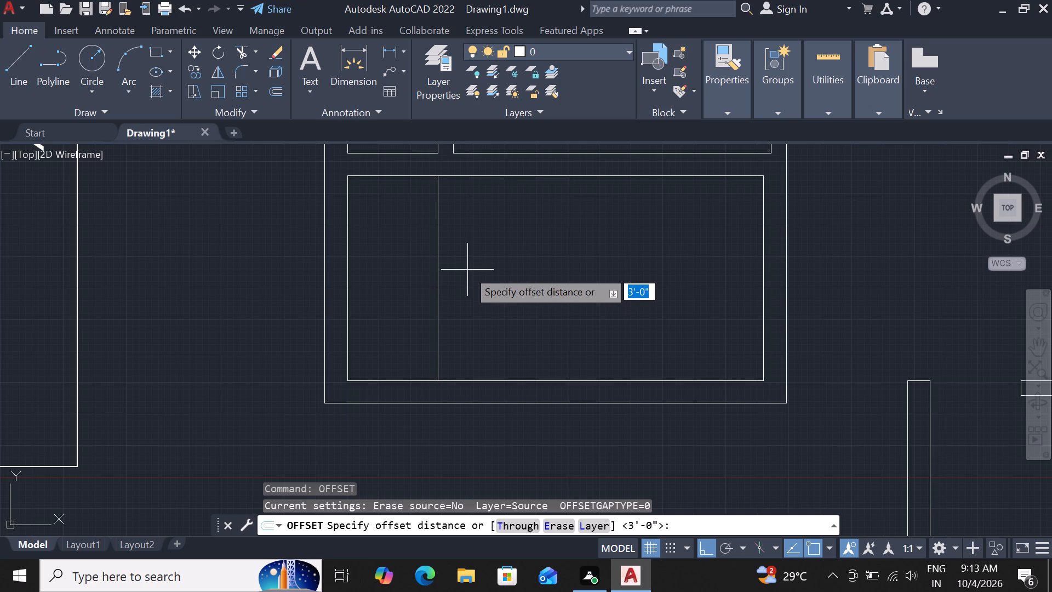
type("8'")
key("3")
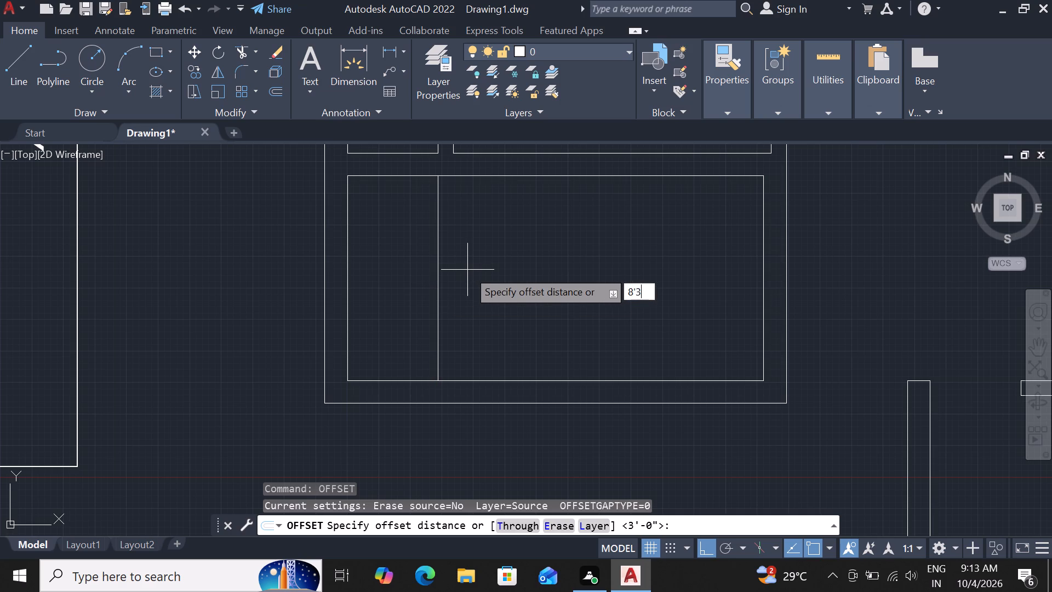
key("shift+quotedbl")
key("Return")
left_click(467, 270)
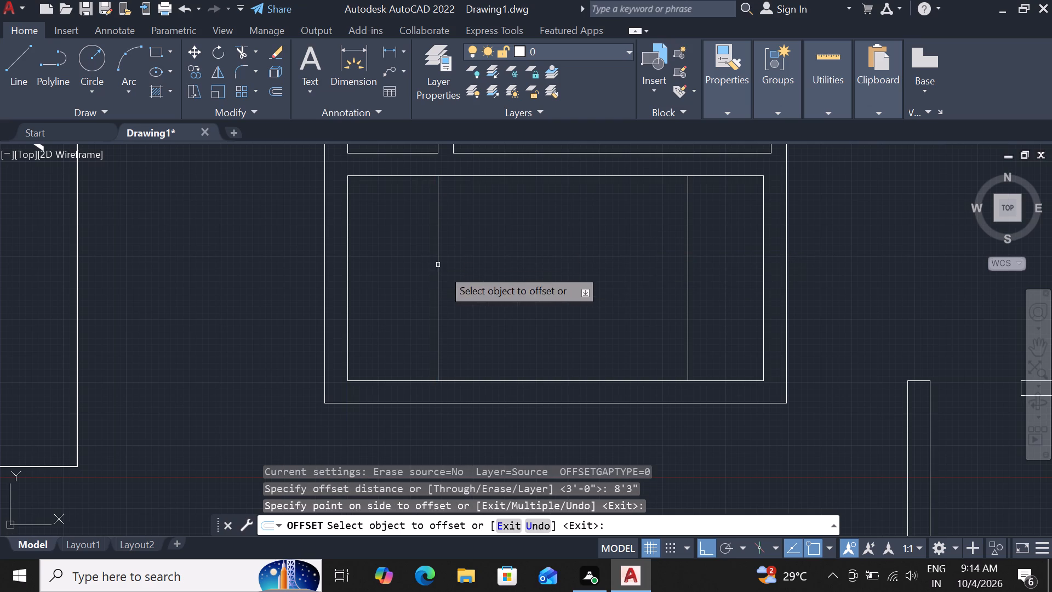
key("Escape")
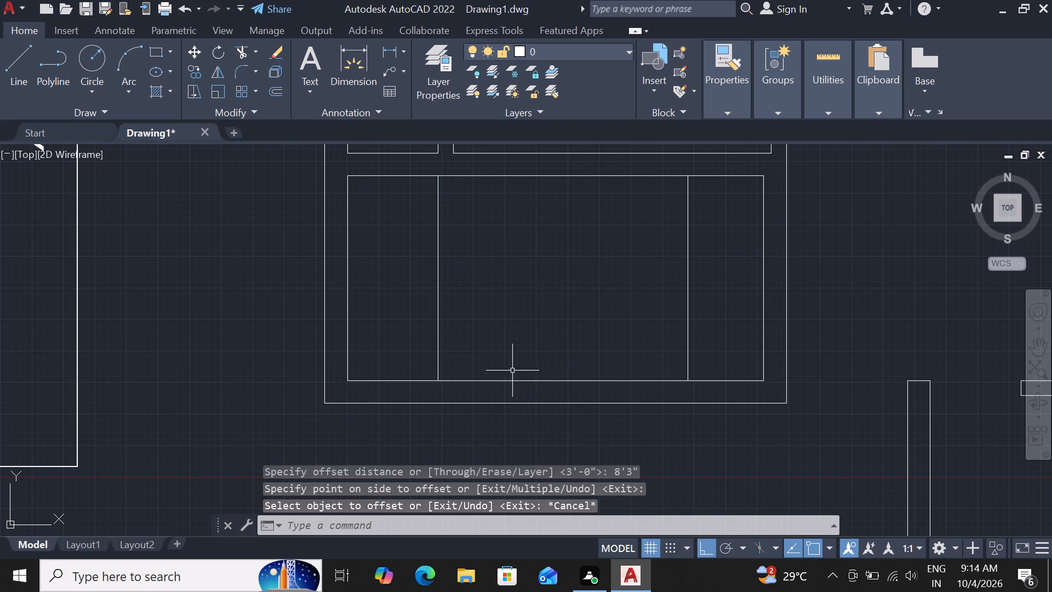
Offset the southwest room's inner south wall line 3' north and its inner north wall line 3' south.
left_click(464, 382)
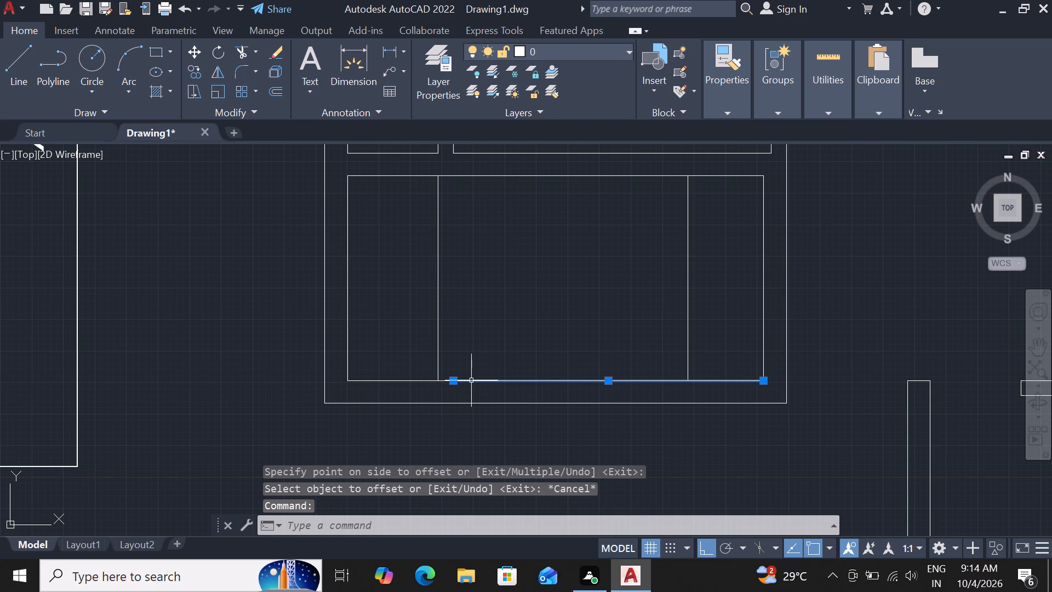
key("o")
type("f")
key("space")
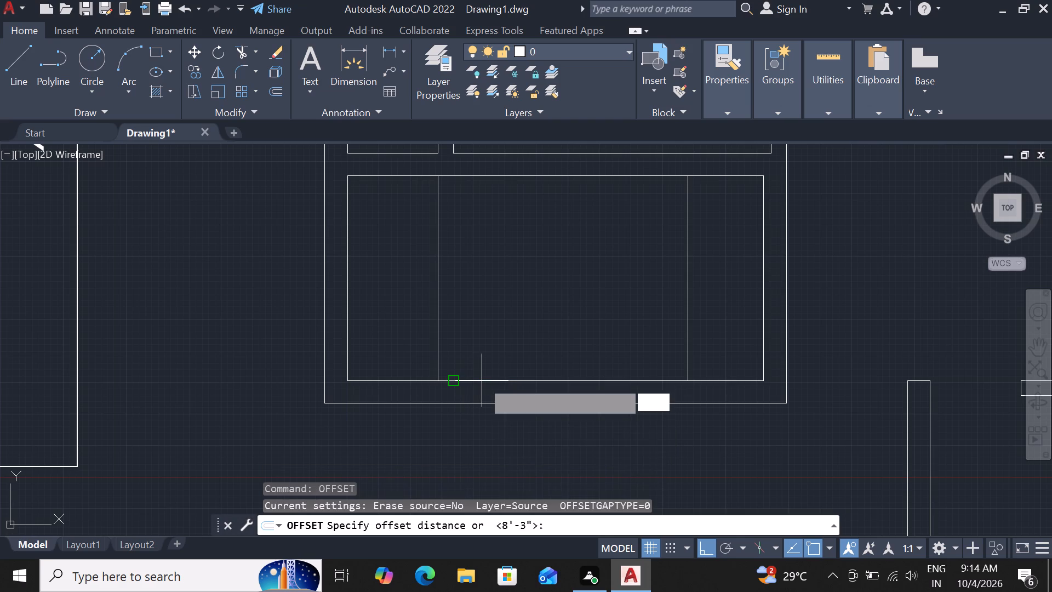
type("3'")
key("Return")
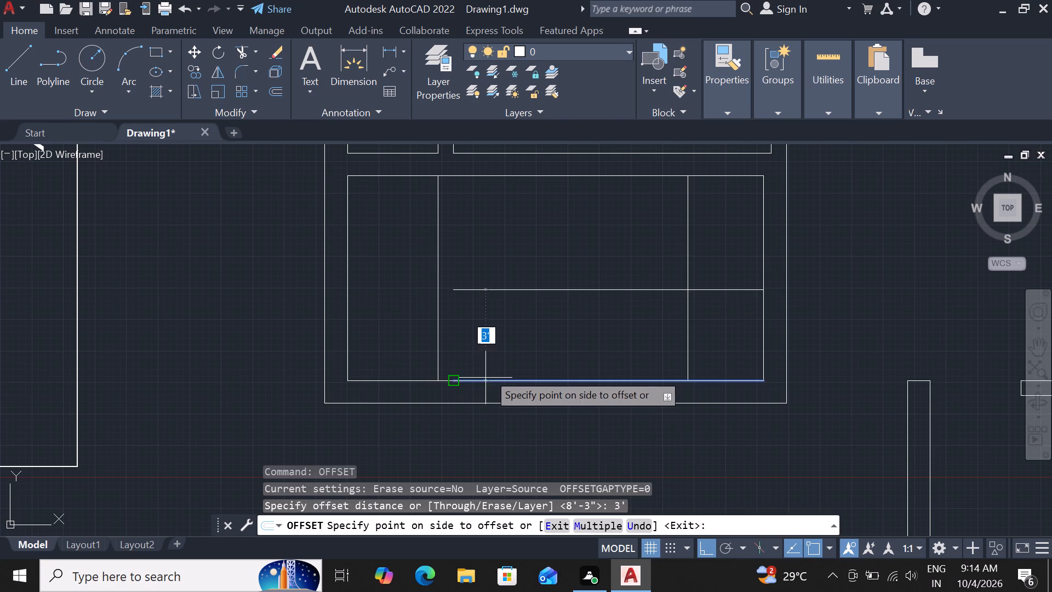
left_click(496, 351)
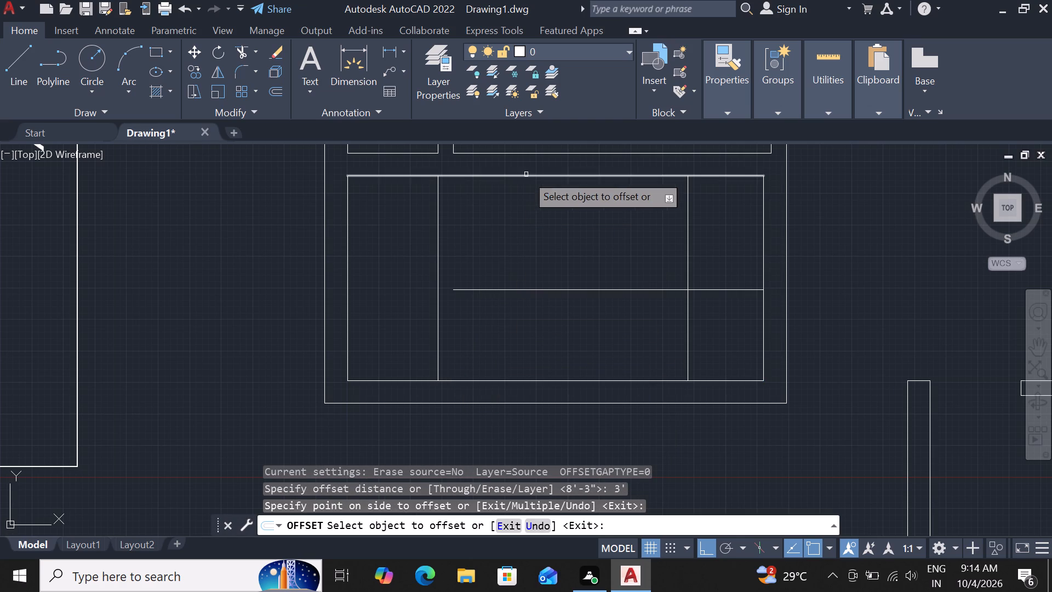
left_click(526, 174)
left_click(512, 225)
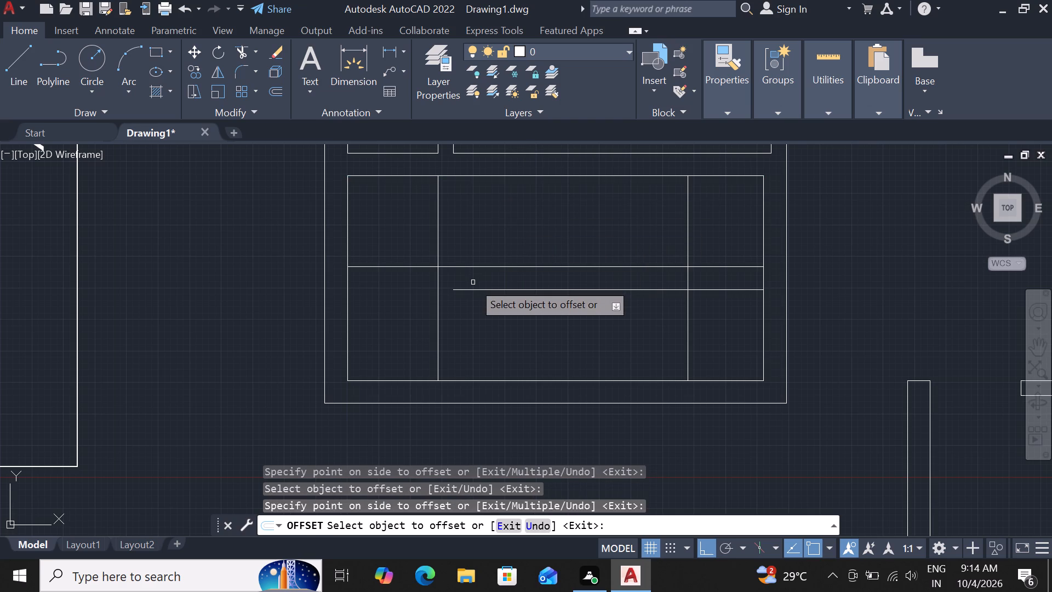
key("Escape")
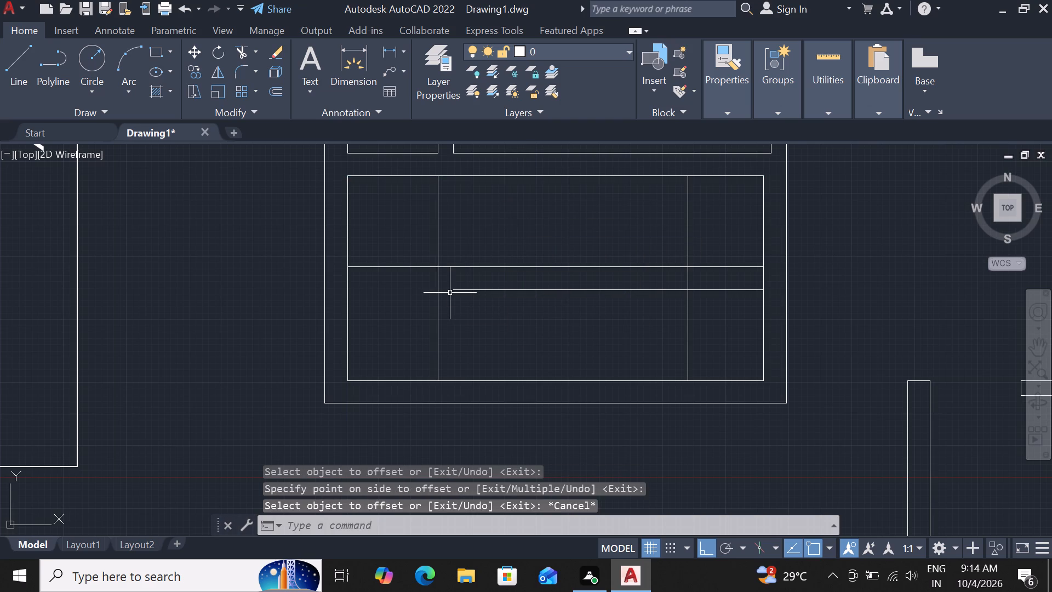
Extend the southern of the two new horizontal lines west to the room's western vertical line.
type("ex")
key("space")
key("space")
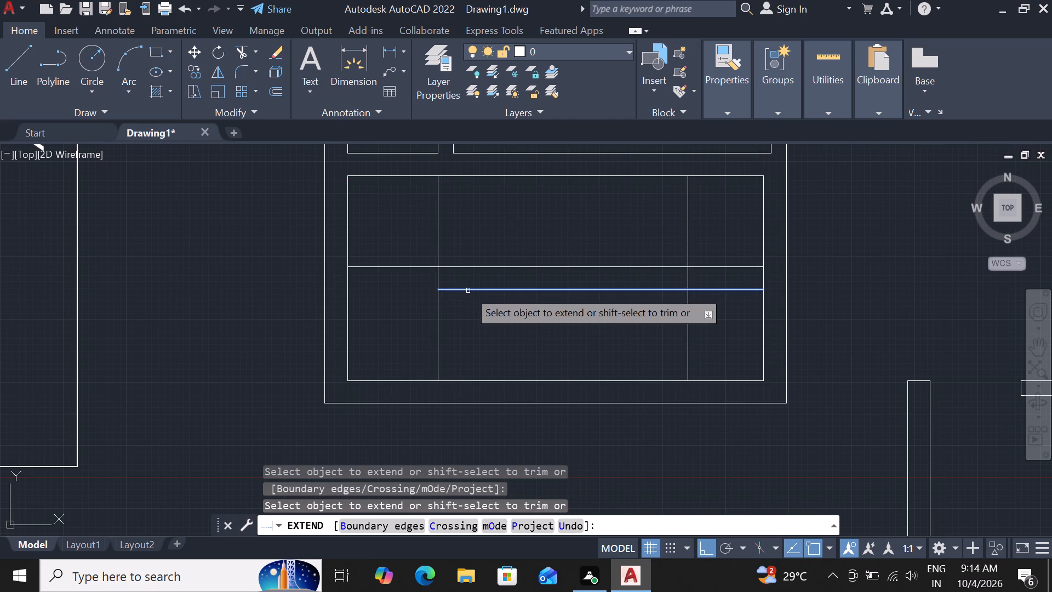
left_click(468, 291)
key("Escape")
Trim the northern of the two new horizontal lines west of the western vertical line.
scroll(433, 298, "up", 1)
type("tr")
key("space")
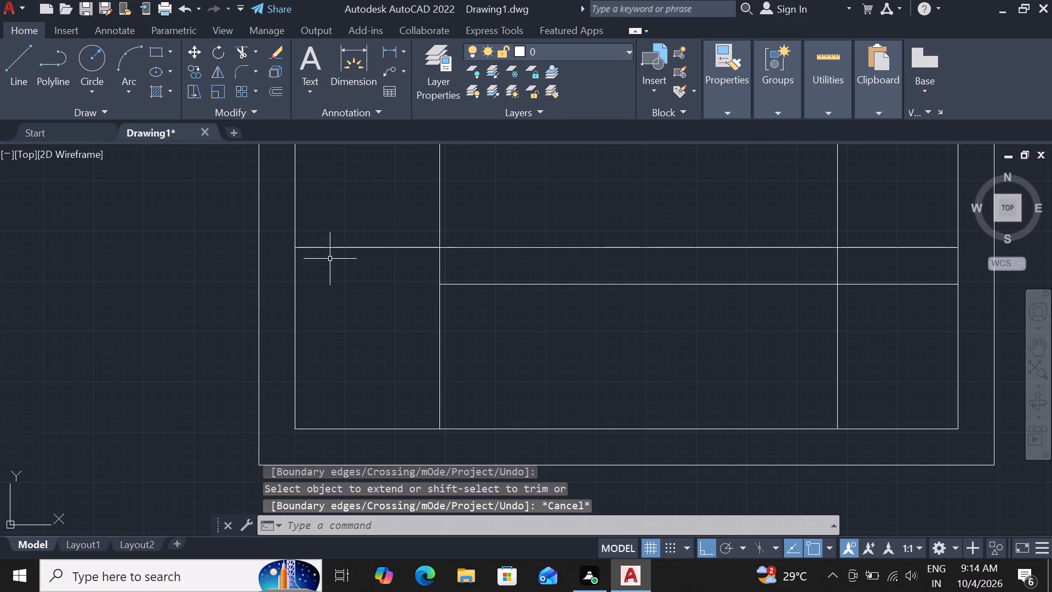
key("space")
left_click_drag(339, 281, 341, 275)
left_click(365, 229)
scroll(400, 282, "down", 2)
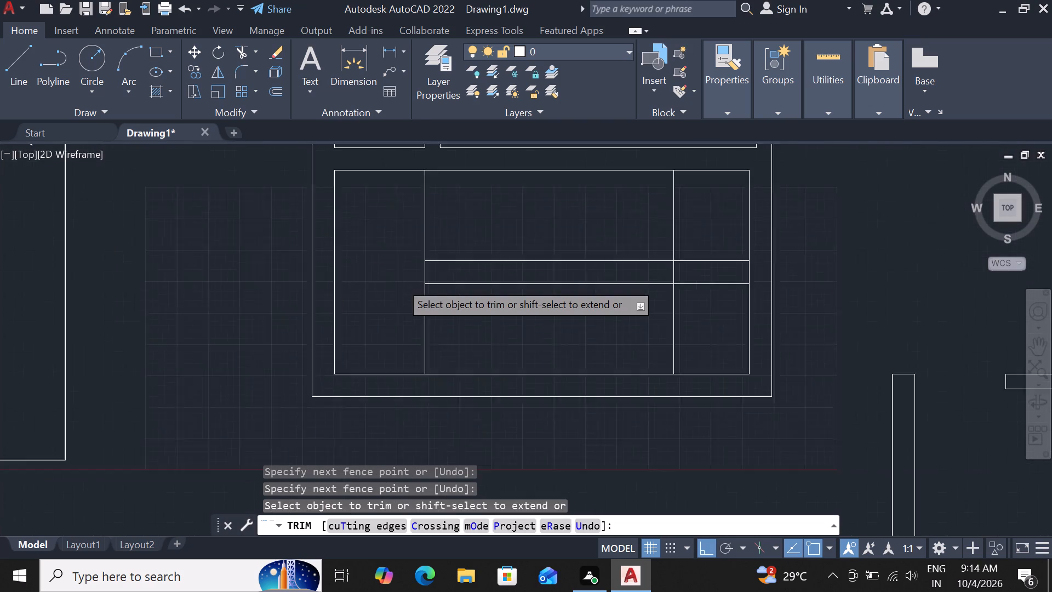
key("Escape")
Measure the gap between the two new horizontal lines where they meet the western vertical line.
scroll(447, 284, "up", 1)
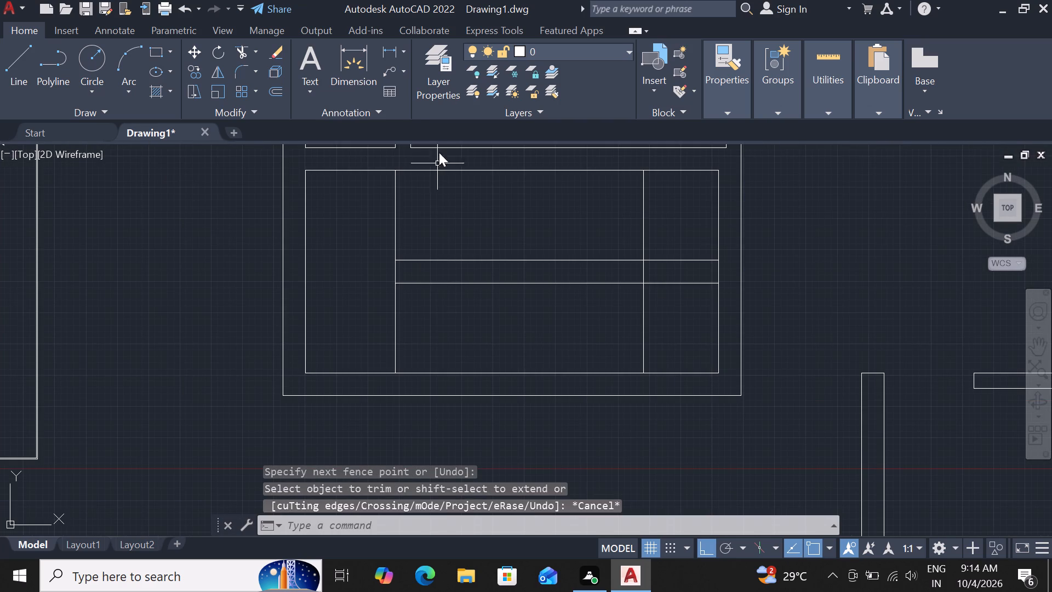
left_click(340, 48)
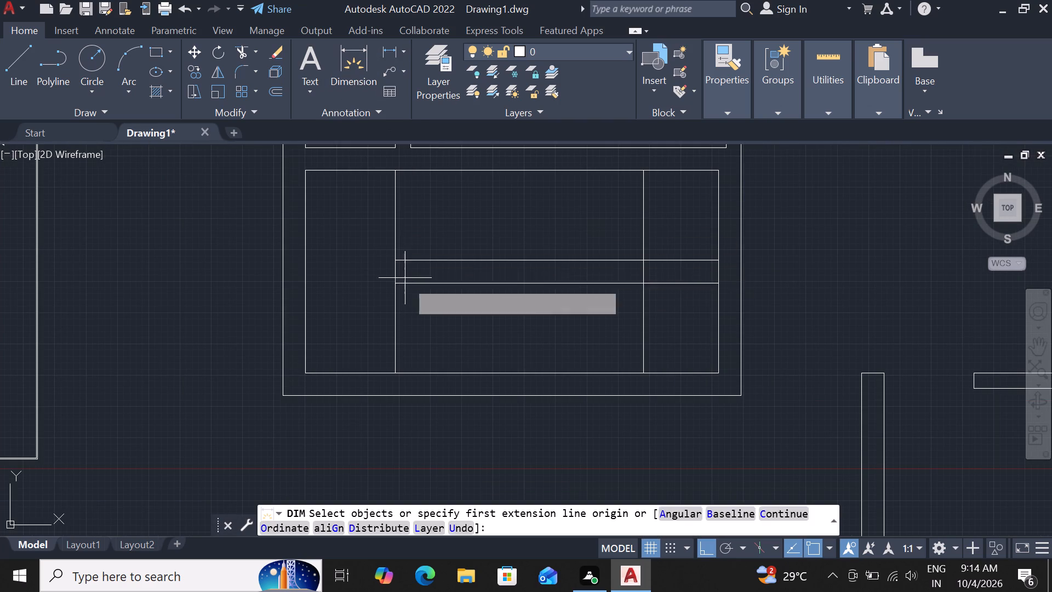
left_click(393, 254)
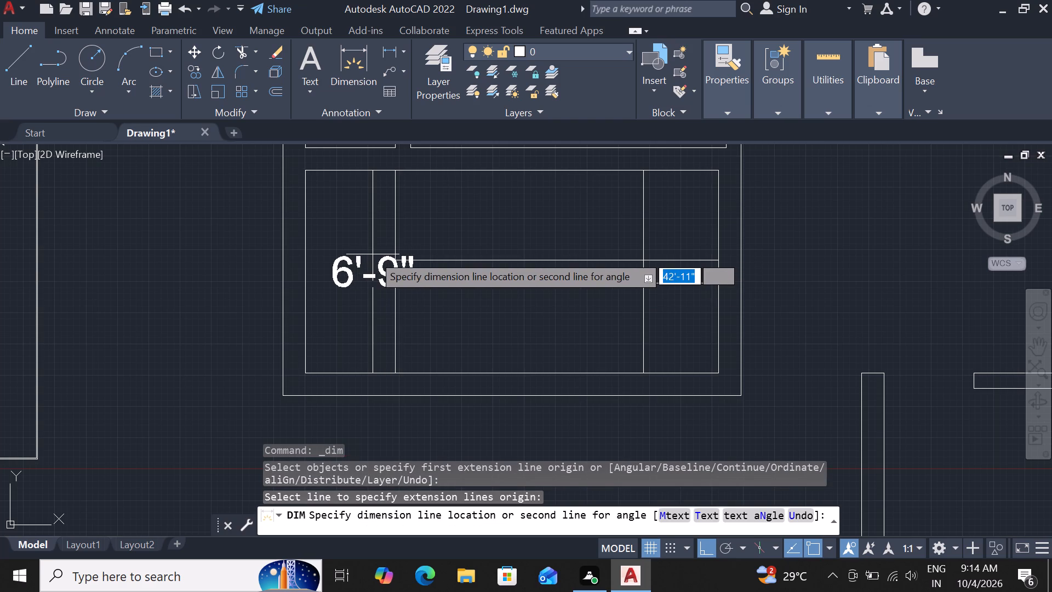
key("Escape")
scroll(411, 246, "down", 2)
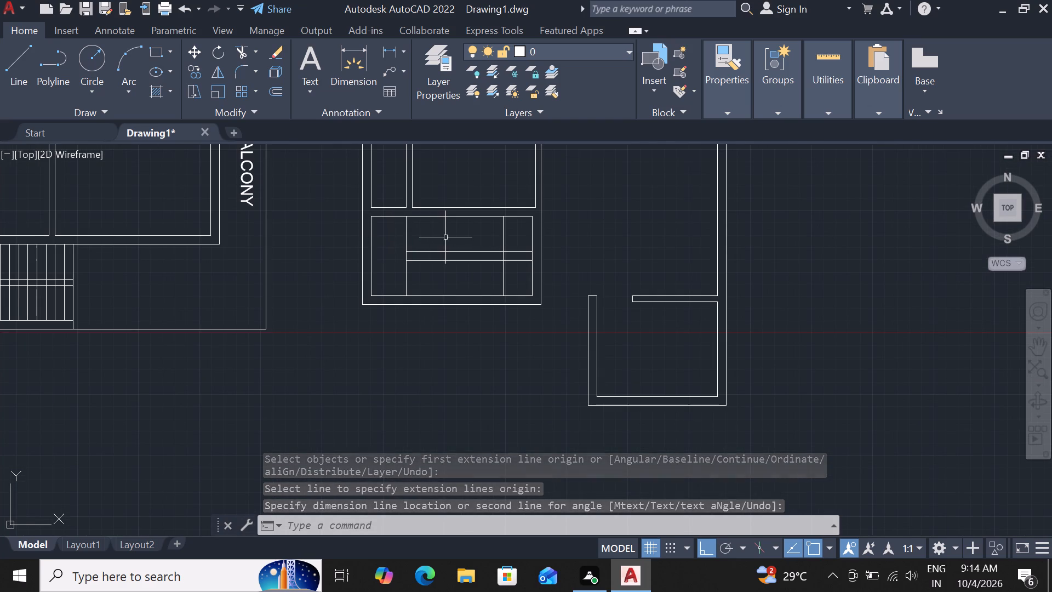
scroll(384, 246, "up", 1)
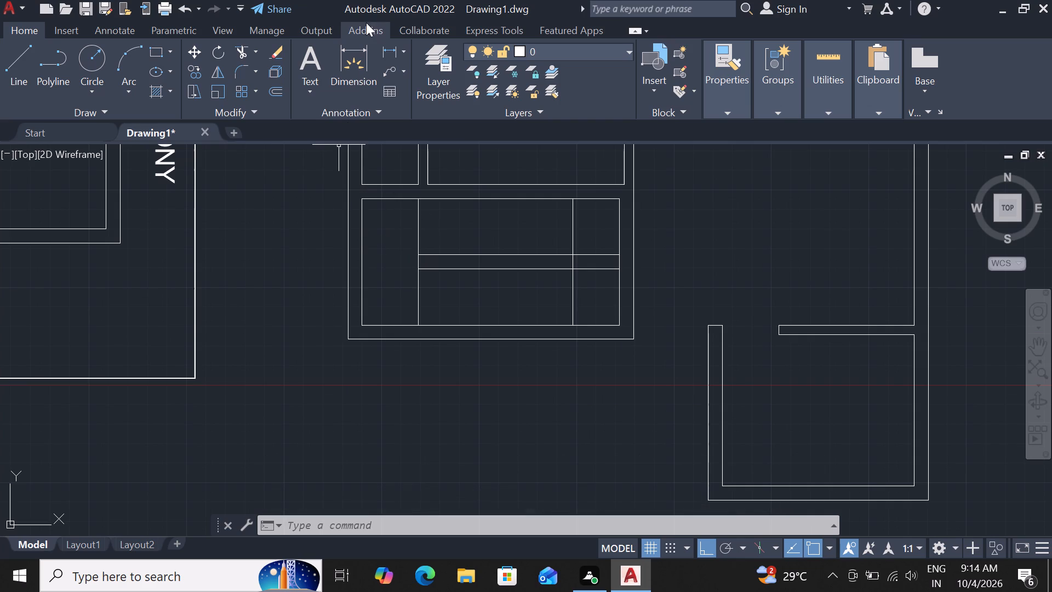
left_click_drag(347, 43, 343, 67)
scroll(416, 264, "up", 4)
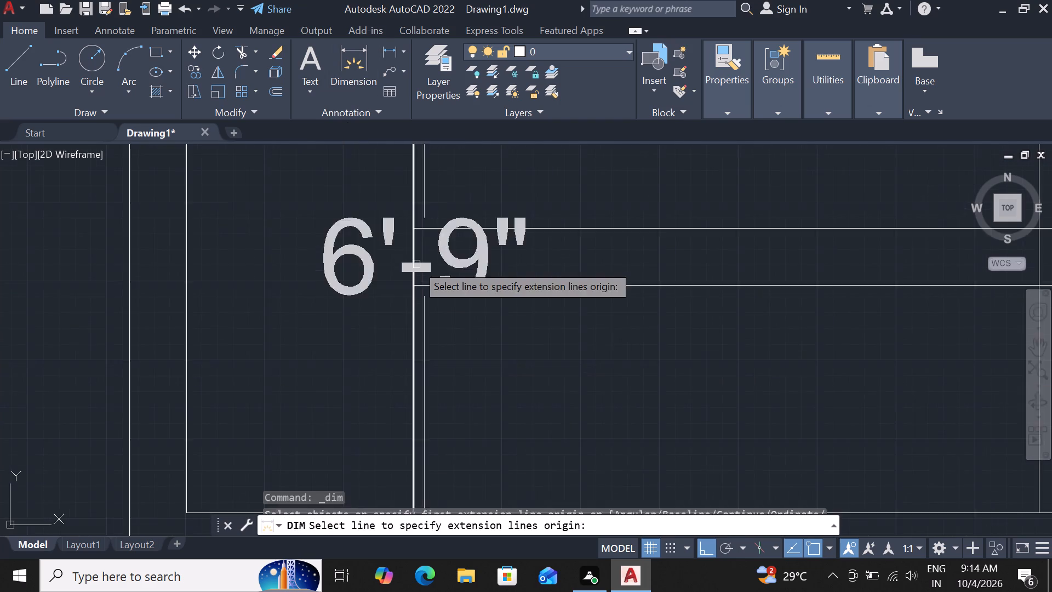
left_click(406, 210)
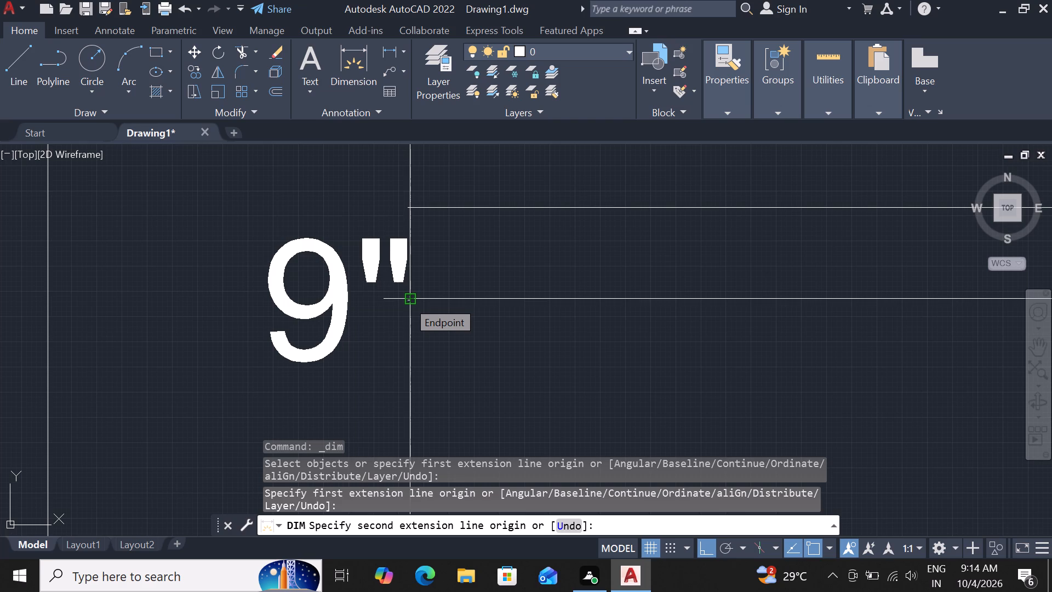
key("Escape")
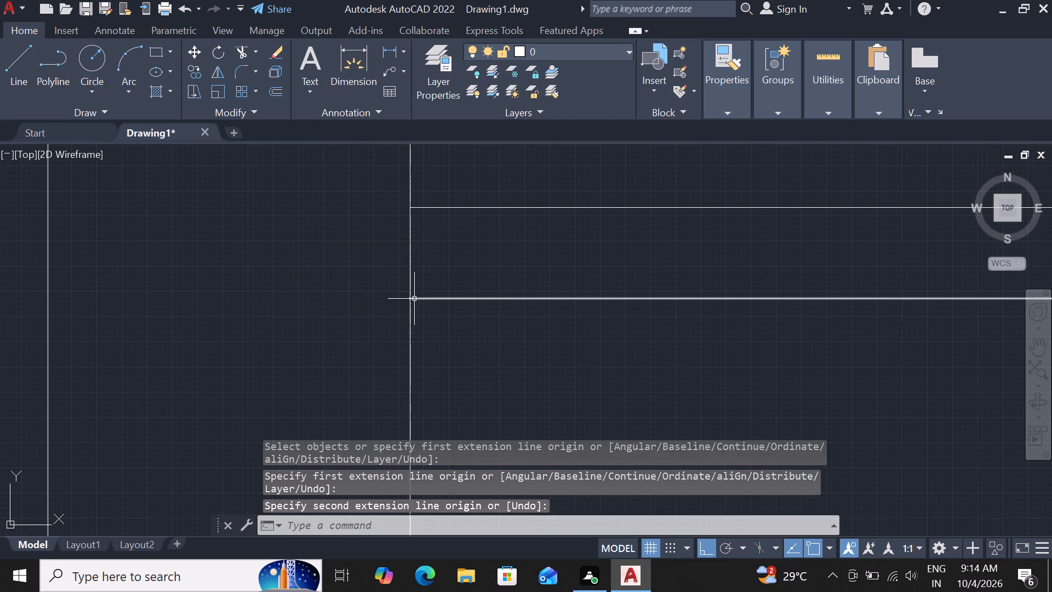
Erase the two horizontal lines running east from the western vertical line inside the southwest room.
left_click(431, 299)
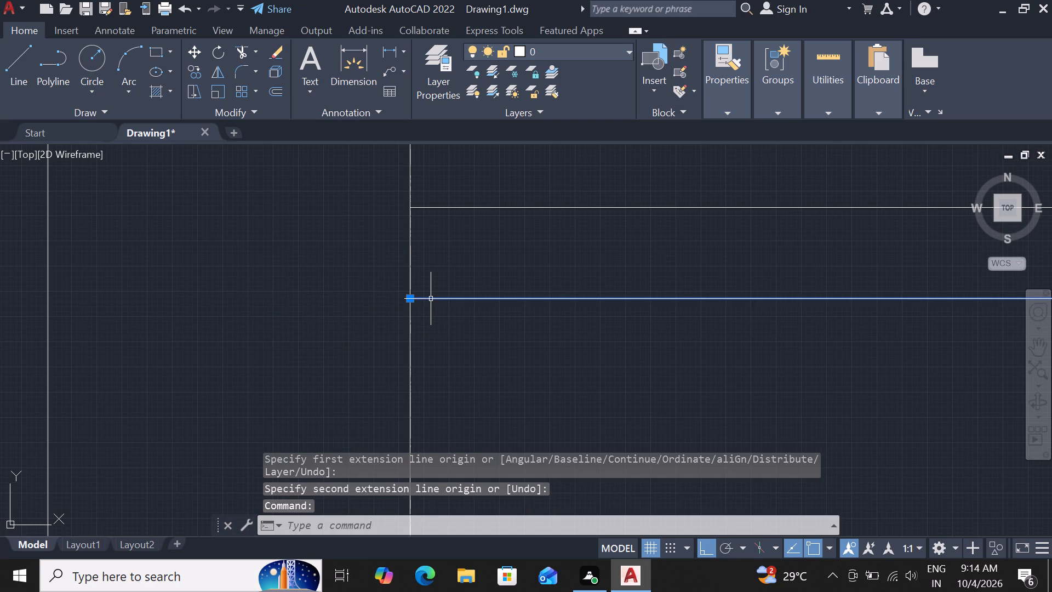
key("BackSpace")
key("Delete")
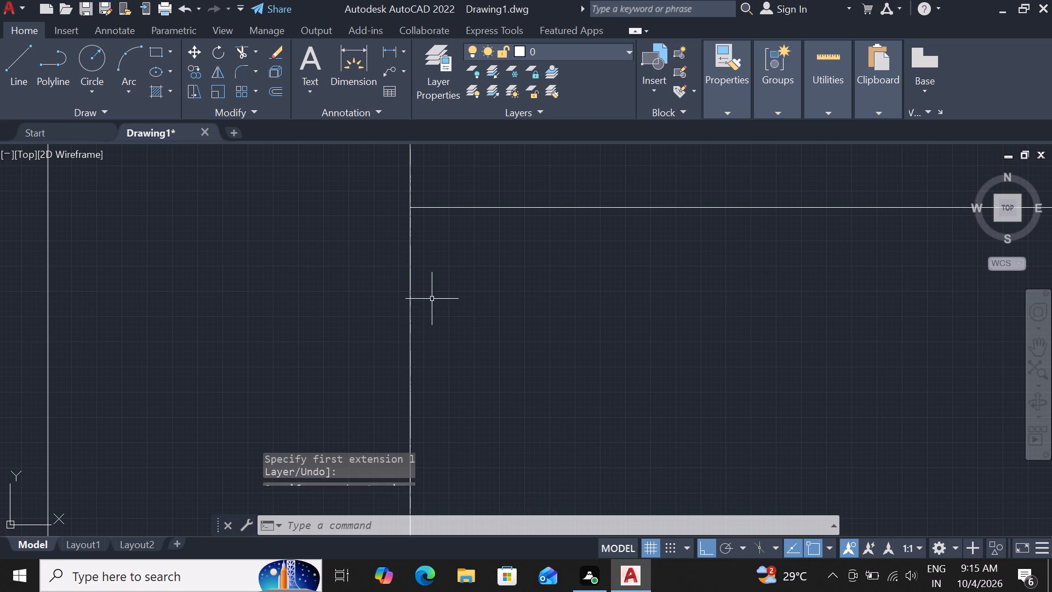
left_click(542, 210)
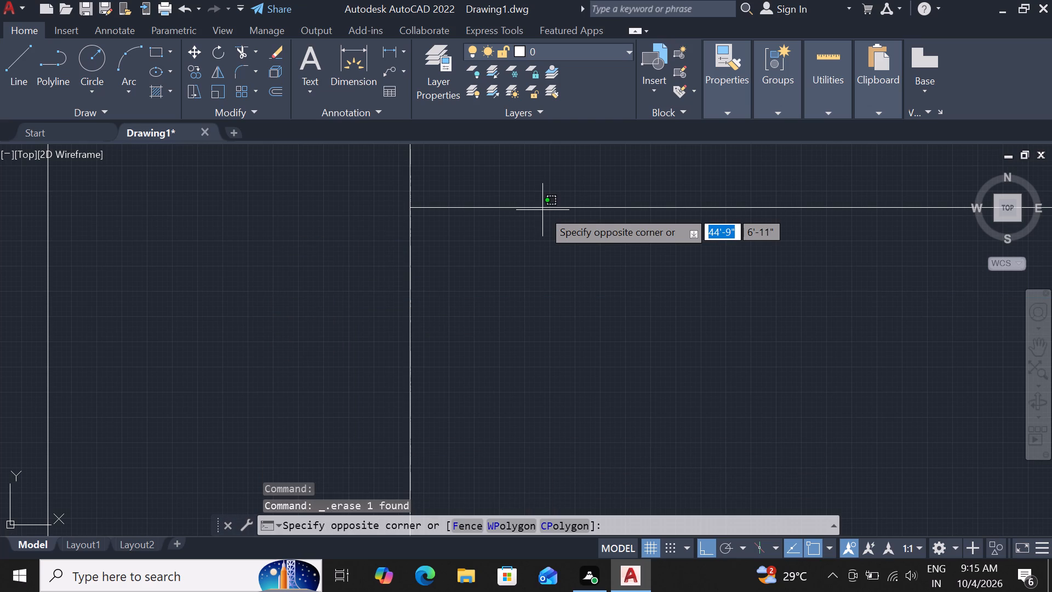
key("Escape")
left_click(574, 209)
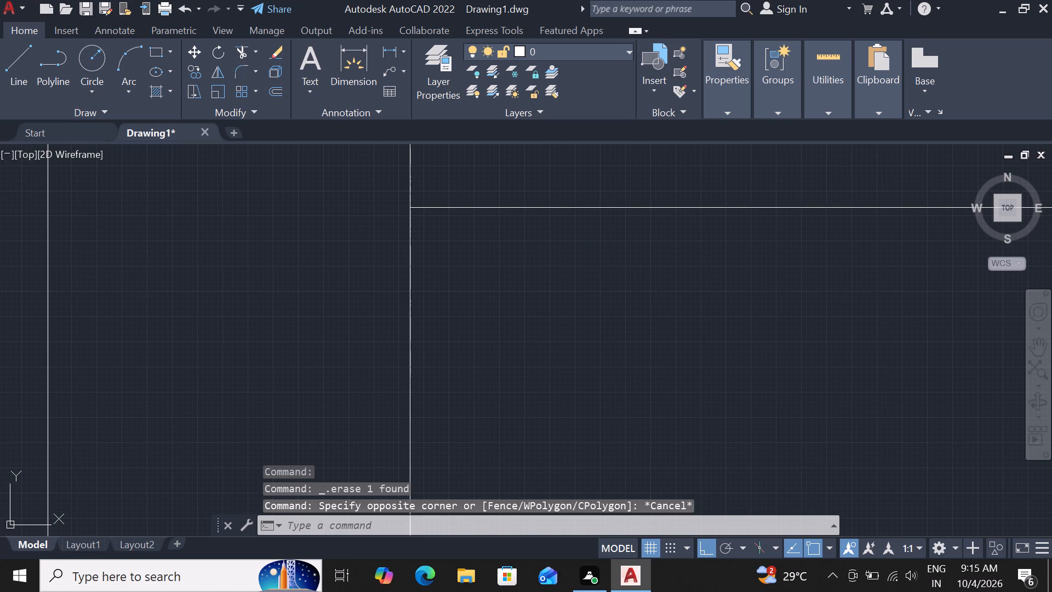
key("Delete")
Offset the southwest room's inner south wall line 3'1.5" north and its inner north wall line 3'1.5" south.
scroll(569, 211, "down", 3)
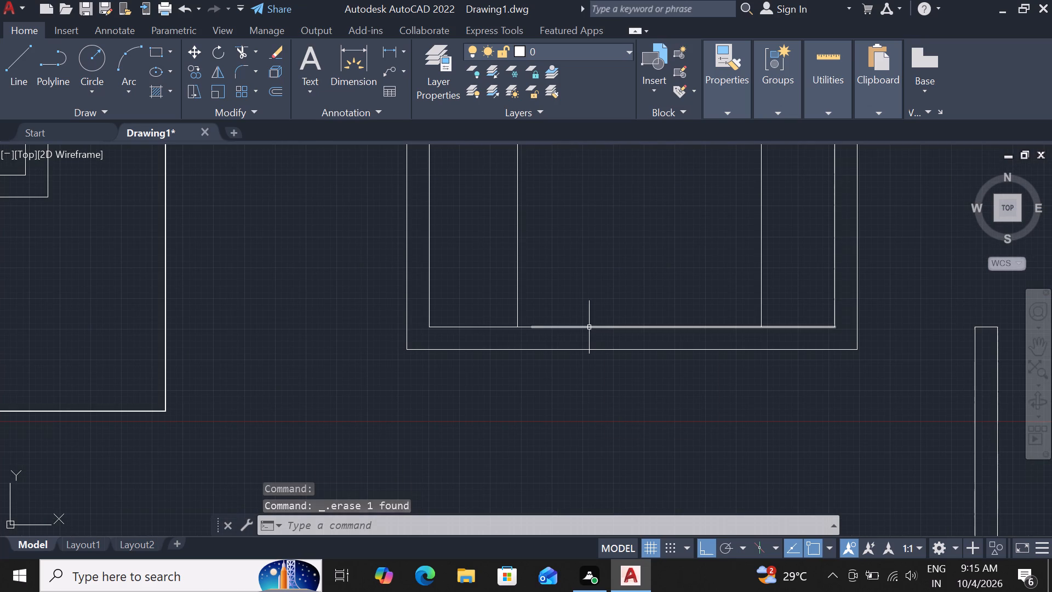
left_click(589, 327)
key("o")
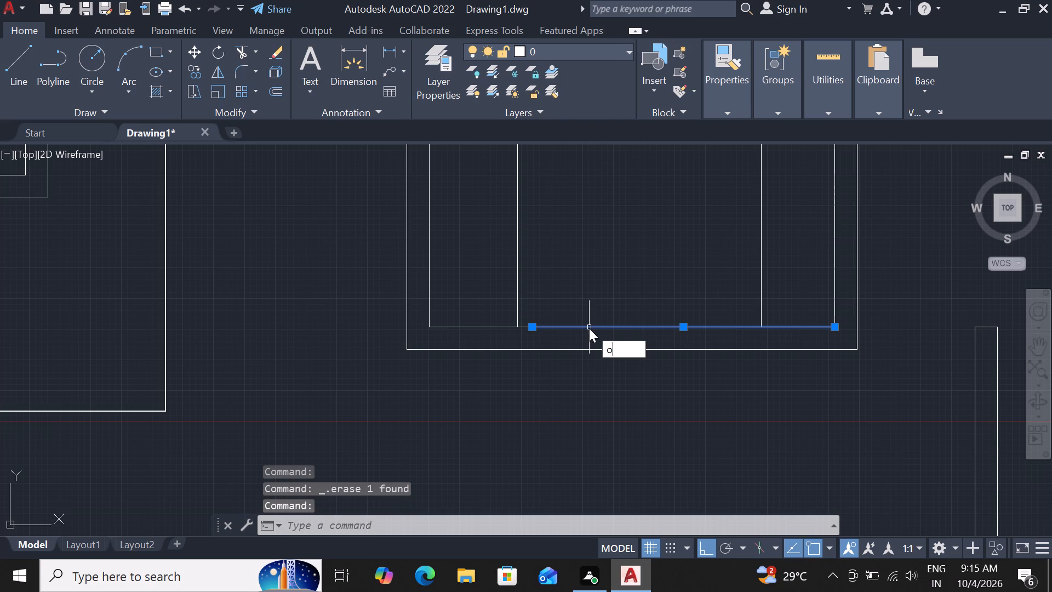
type("f")
key("space")
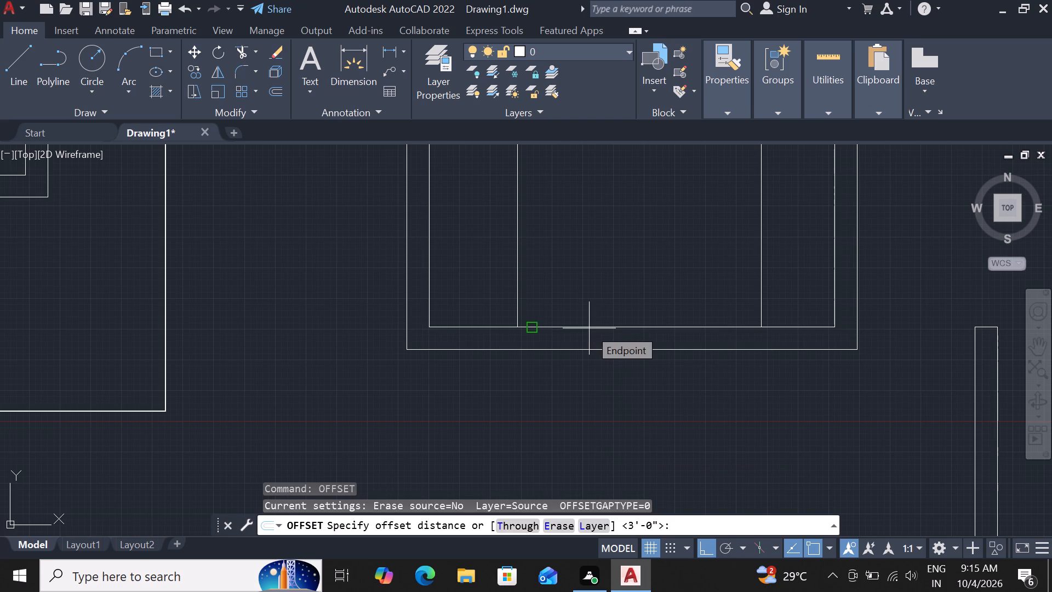
type("3'1.")
type("5\"")
key("Return")
left_click(596, 266)
scroll(584, 279, "down", 1)
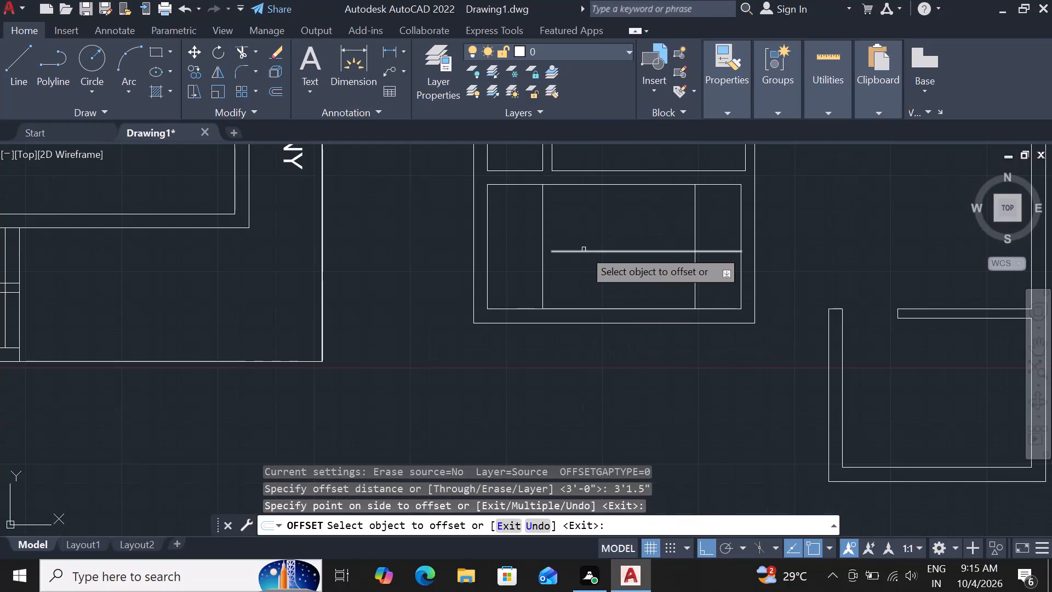
left_click(615, 185)
left_click(615, 252)
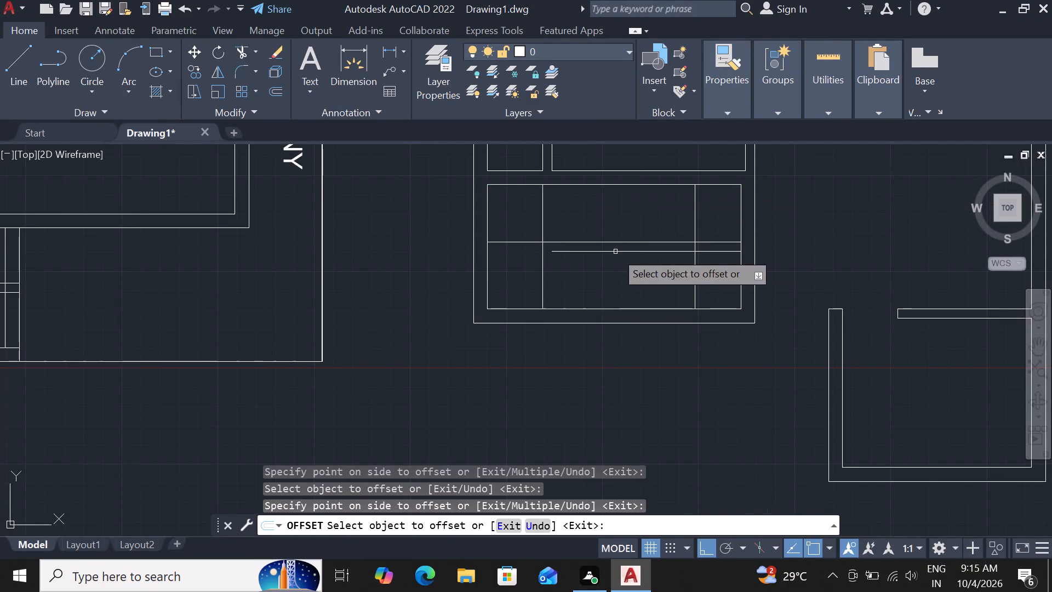
key("Escape")
Extend the southern of the two new horizontal lines west to the room's western vertical line.
type("ex")
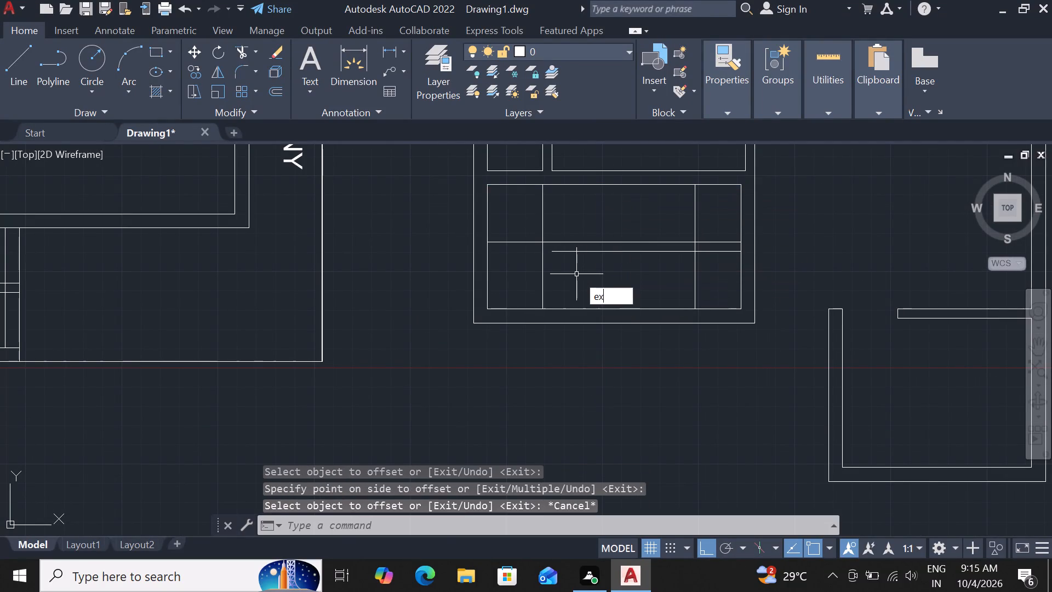
key("space")
key("space")
left_click(563, 249)
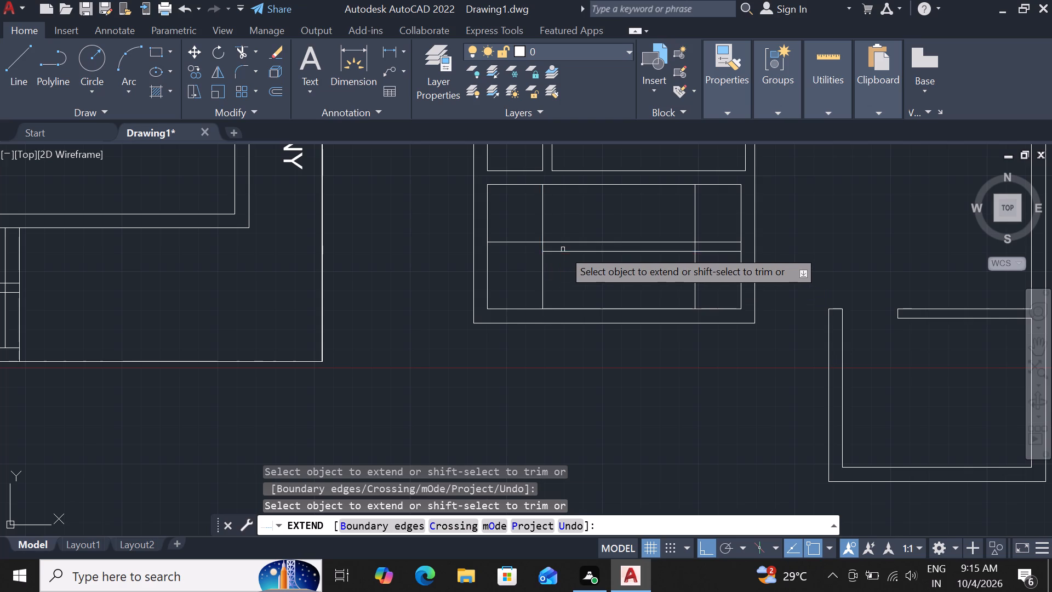
Trim the northern of the two horizontal lines west of the western vertical line in the southwest room.
key("Escape")
scroll(519, 243, "up", 2)
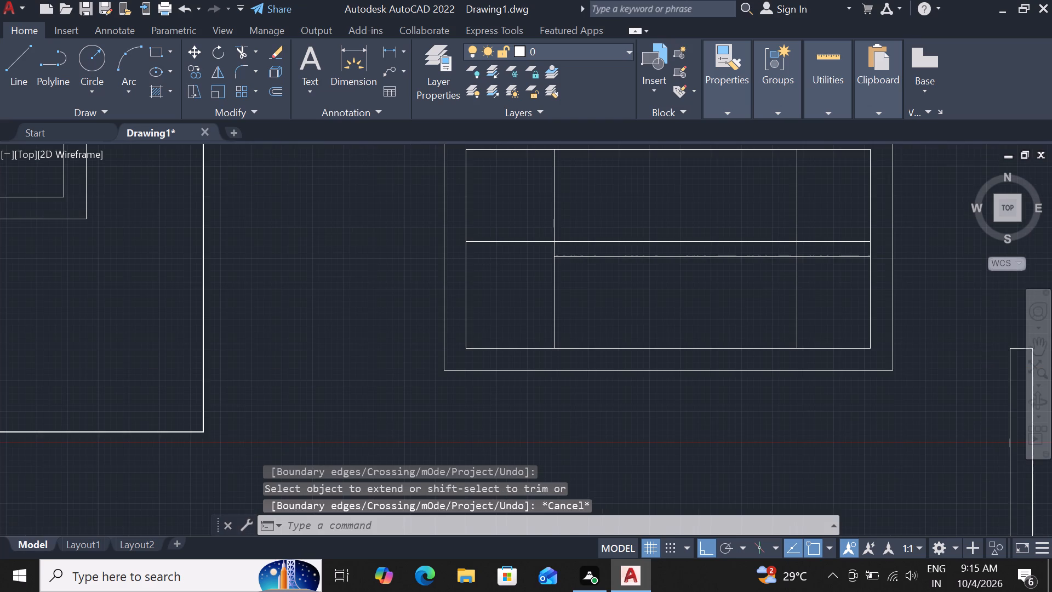
type("tr")
key("space")
key("space")
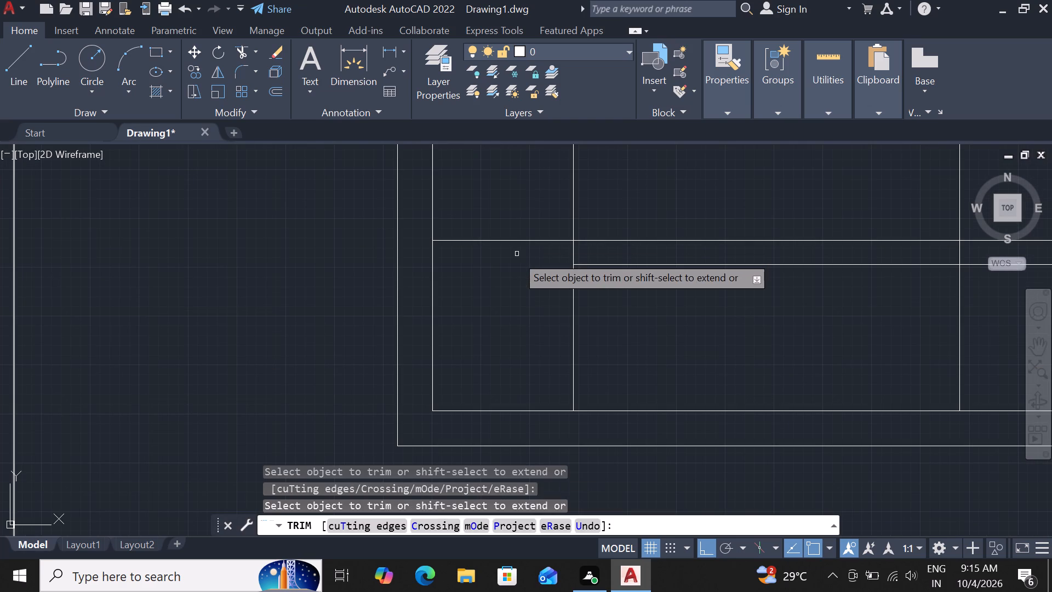
left_click_drag(514, 267, 519, 249)
left_click_drag(536, 217, 531, 228)
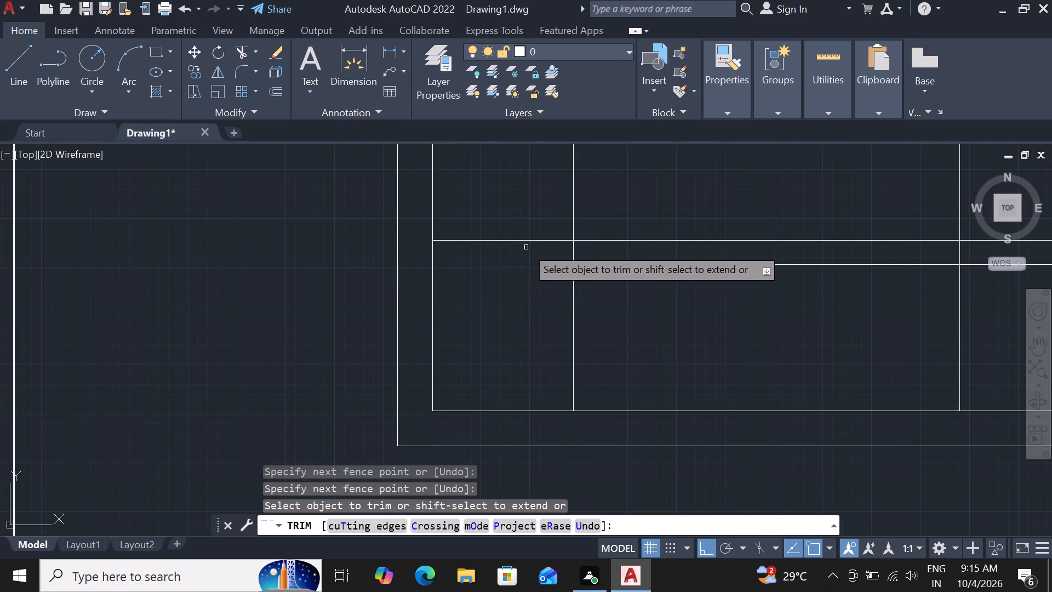
key("Escape")
type("tr")
key("space")
key("space")
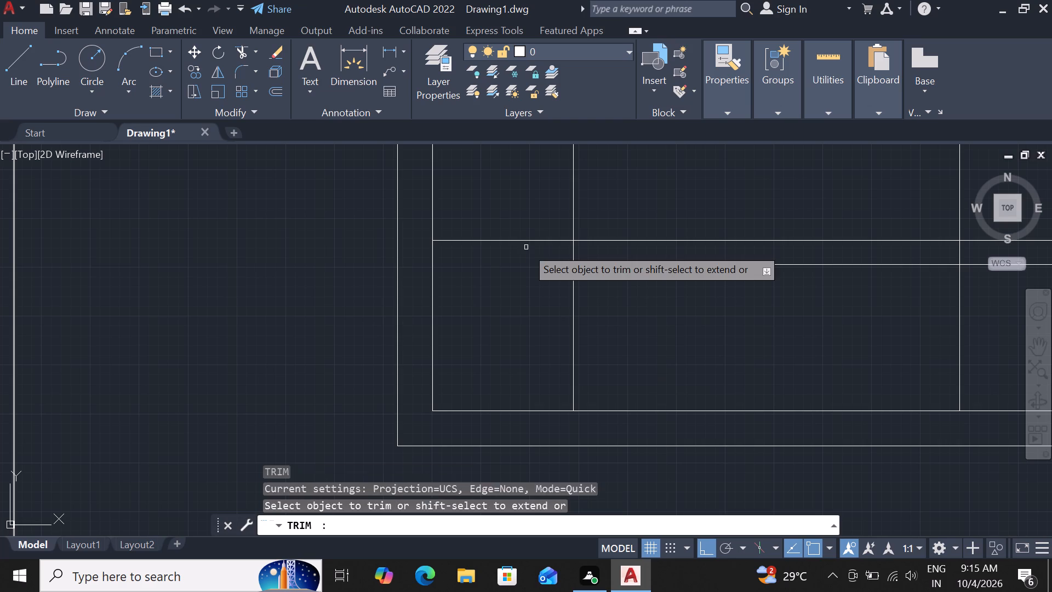
left_click(533, 241)
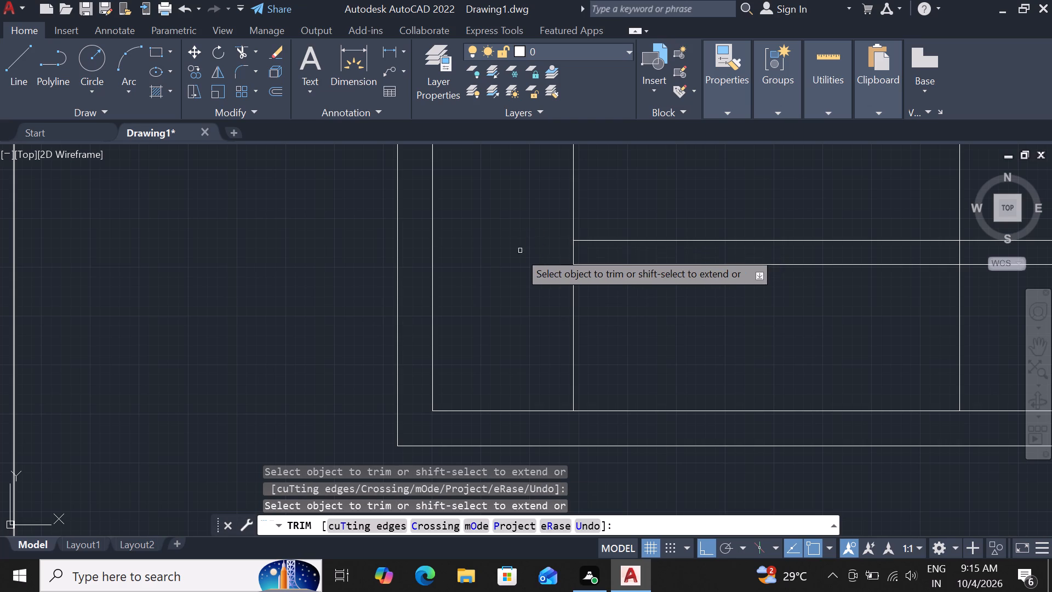
Trim both horizontal lines east of the eastern vertical line in the southwest room.
scroll(512, 256, "down", 2)
scroll(695, 256, "up", 2)
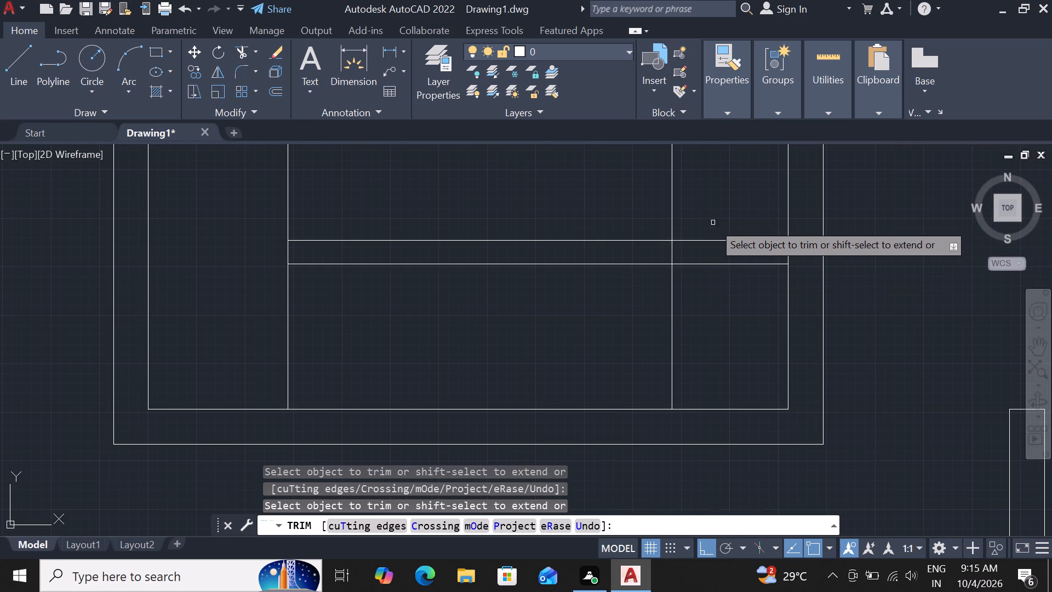
left_click(713, 223)
left_click(713, 283)
scroll(713, 283, "down", 2)
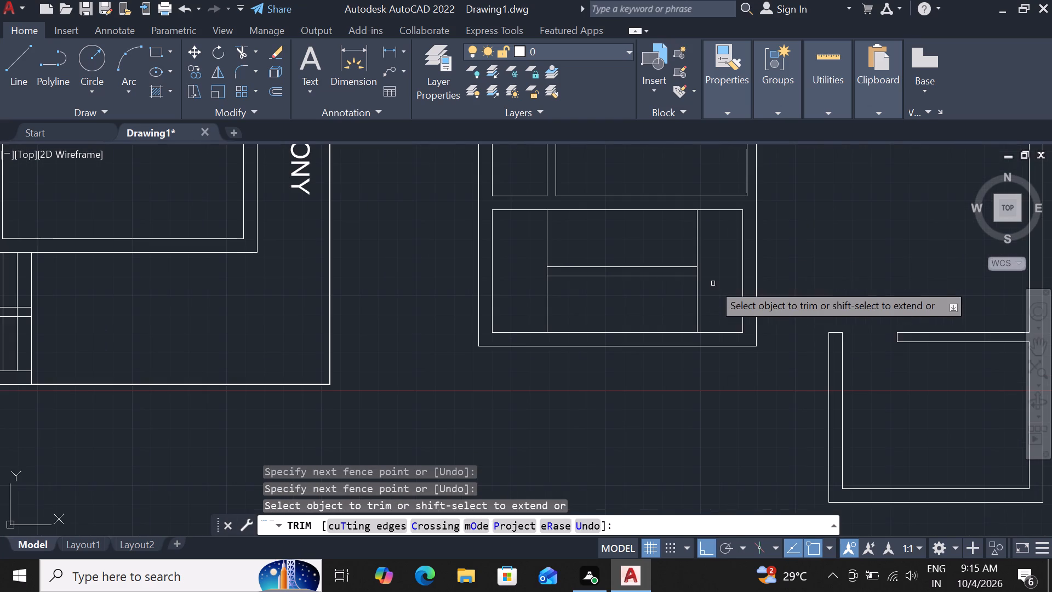
key("Escape")
Offset the southwest room's eastern vertical line west repeatedly at 11" spacing, making seven stair tread lines.
left_click(696, 300)
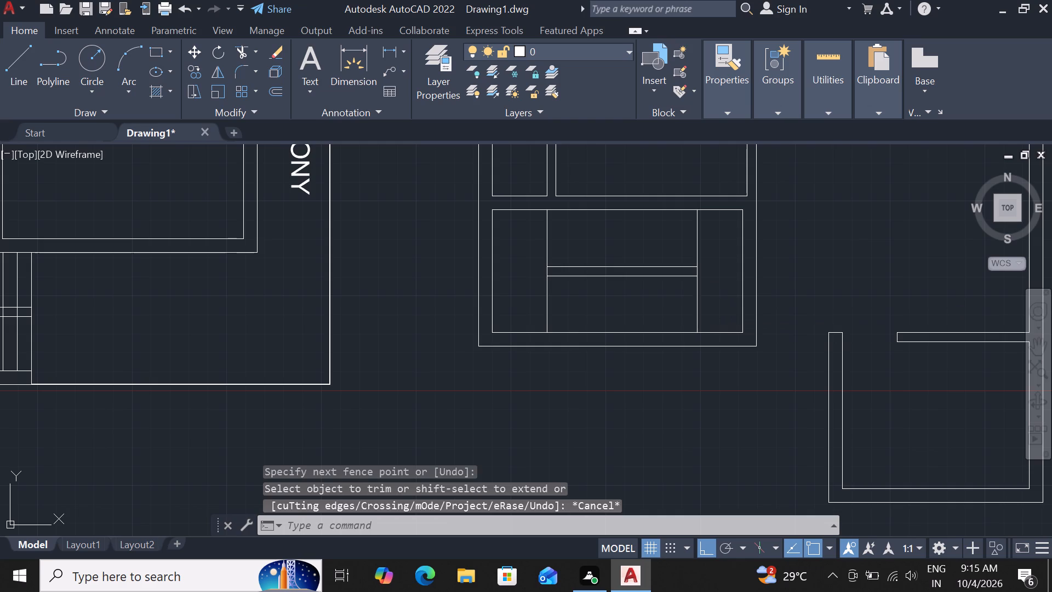
type("of 11")
key("shift+quotedbl")
key("Return")
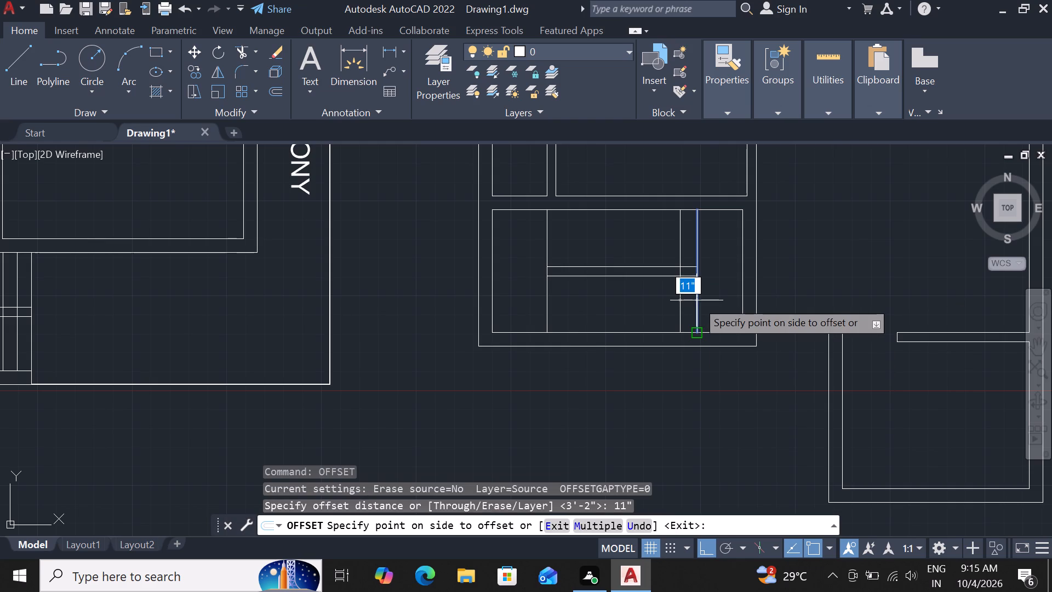
left_click(585, 532)
left_click(585, 523)
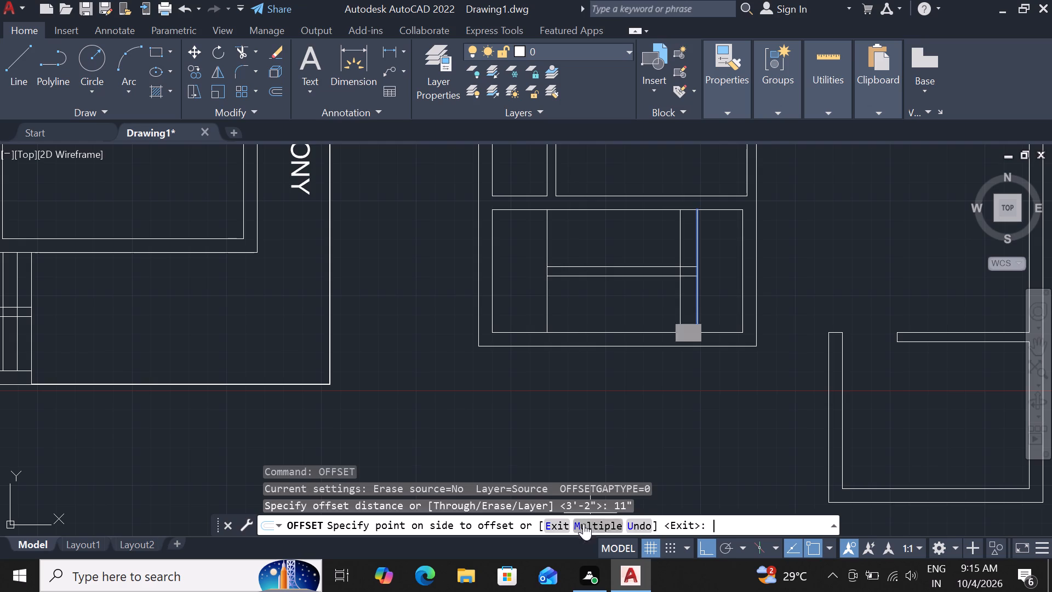
triple_click(645, 304)
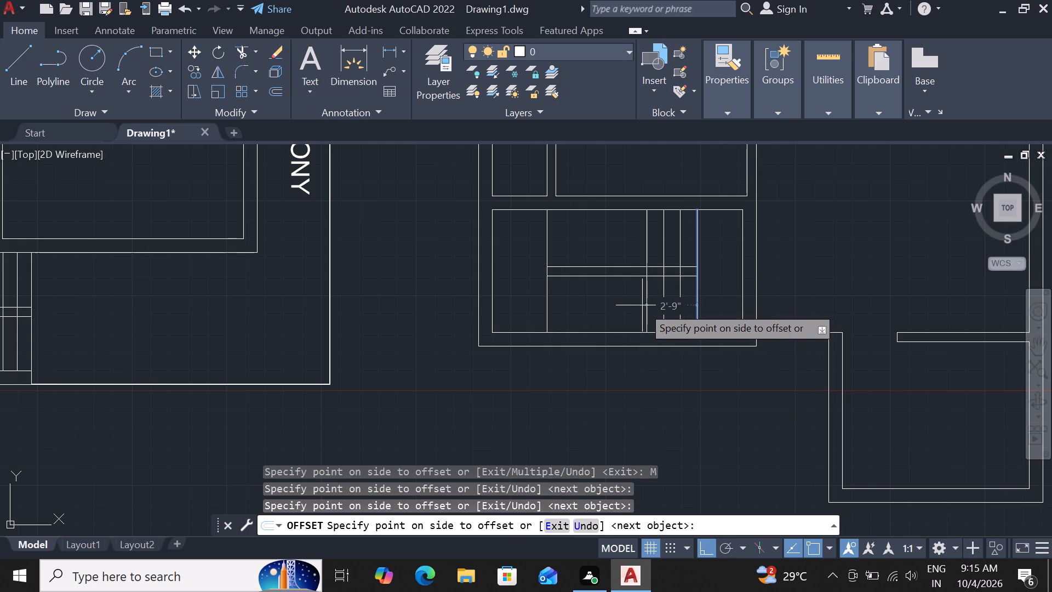
left_click_drag(642, 306, 636, 307)
left_click(621, 307)
triple_click(613, 309)
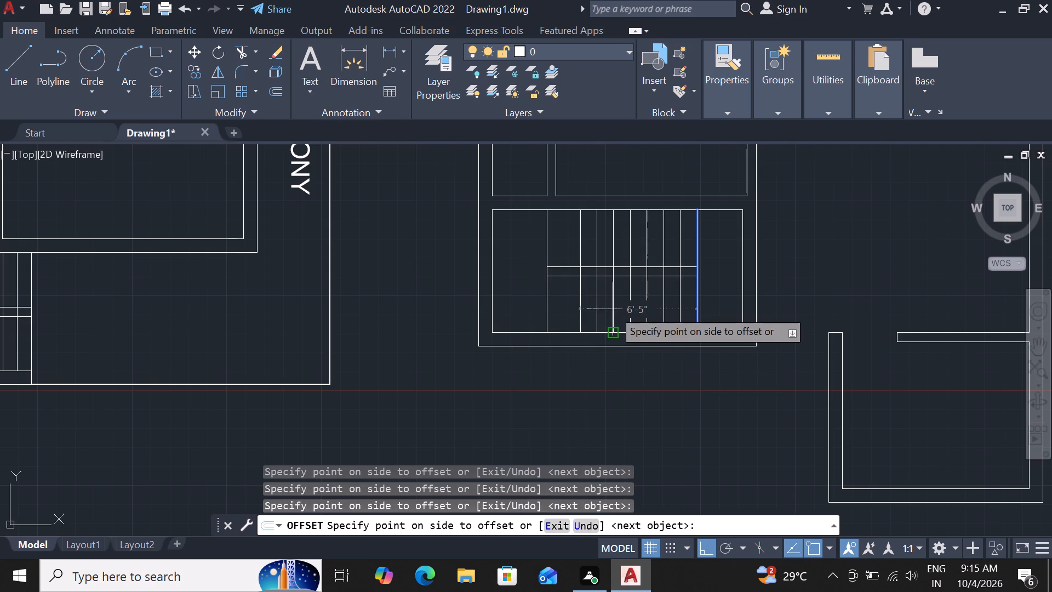
left_click(594, 312)
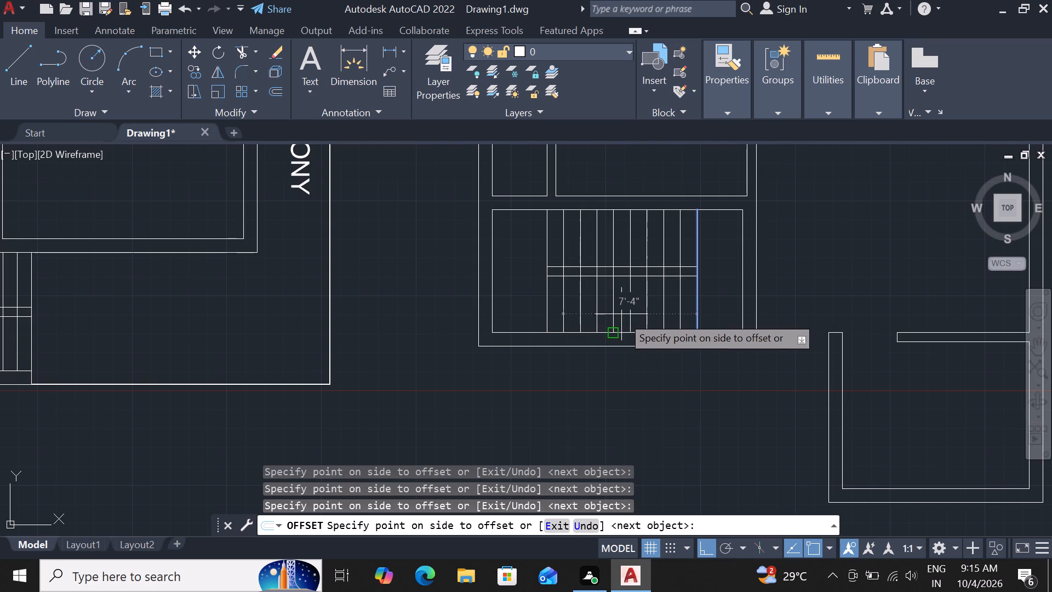
key("Escape")
key("ctrl+z")
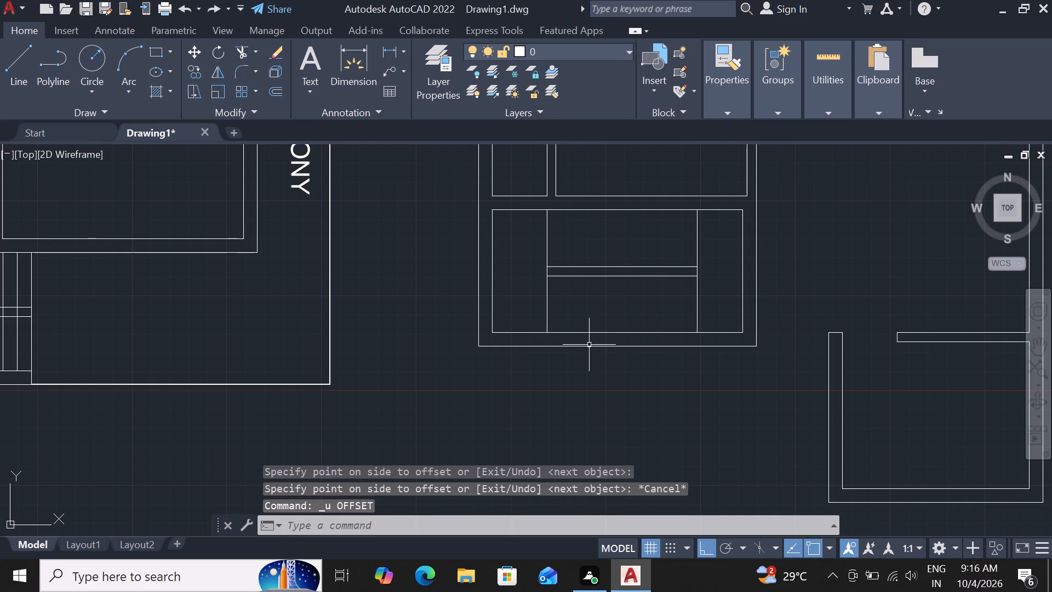
key("ctrl+y")
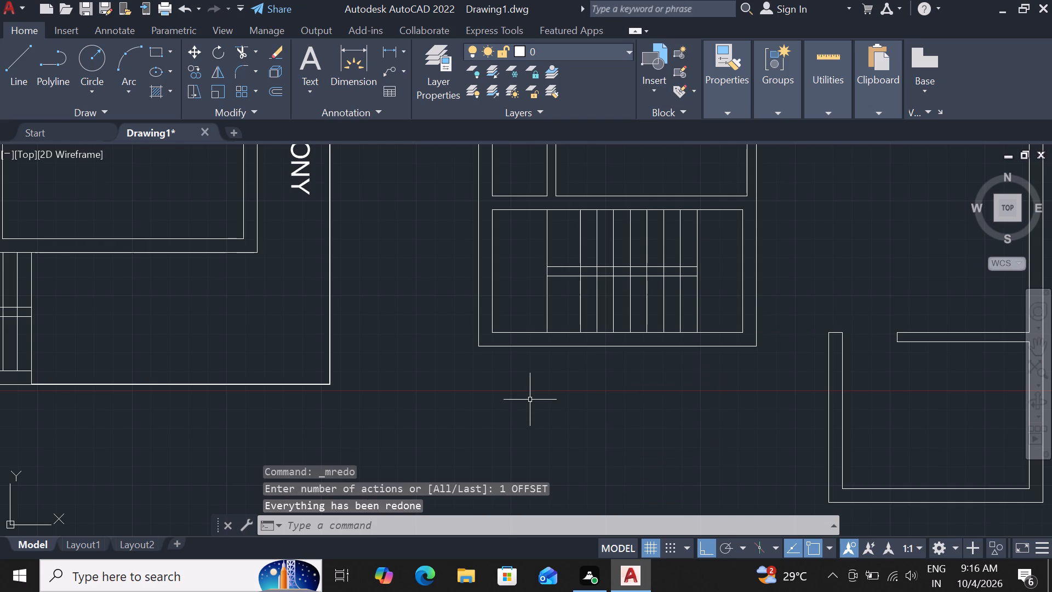
Offset the westernmost new tread line 11" west to complete the stair treads up to the western vertical line.
left_click(582, 319)
key("p")
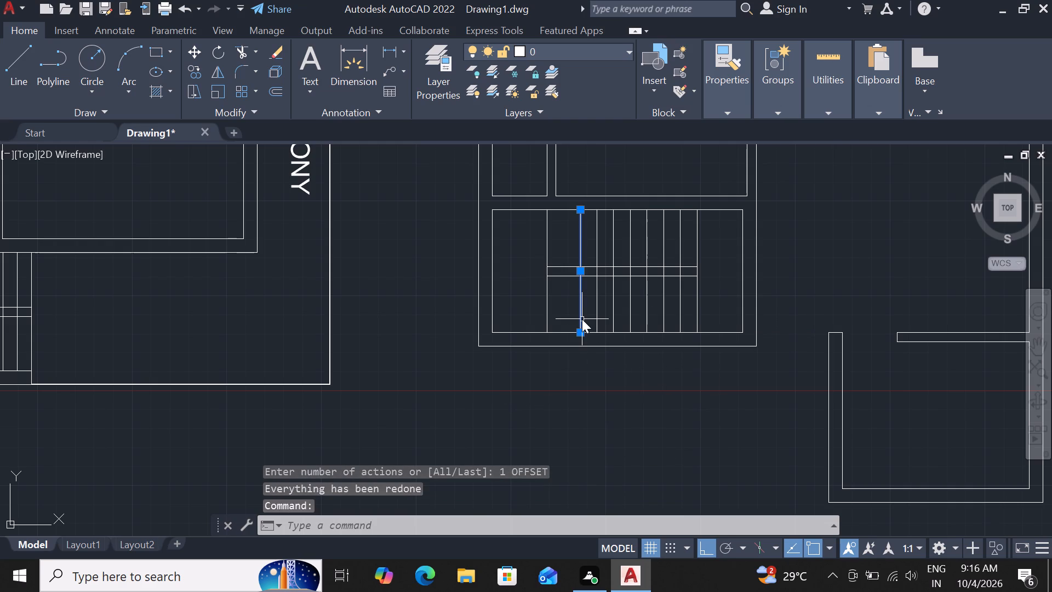
key("BackSpace")
type("of")
key("space")
type("1")
type("1\"")
key("Return")
left_click(570, 322)
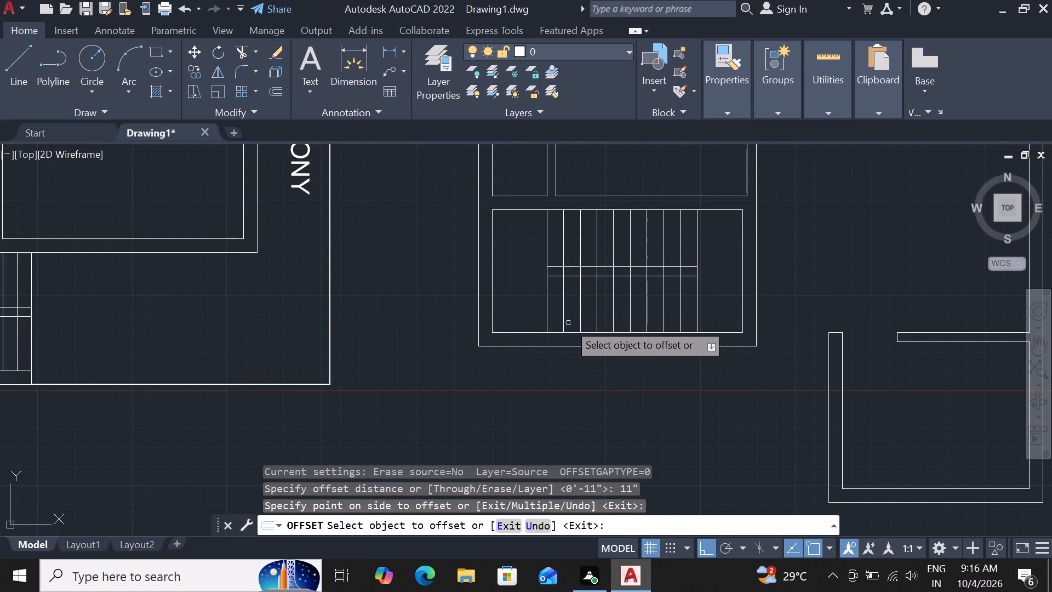
key("Escape")
Examine the second floor plan beside the labelled first plan, looking over the wall junctions of its northern rooms.
scroll(546, 326, "down", 2)
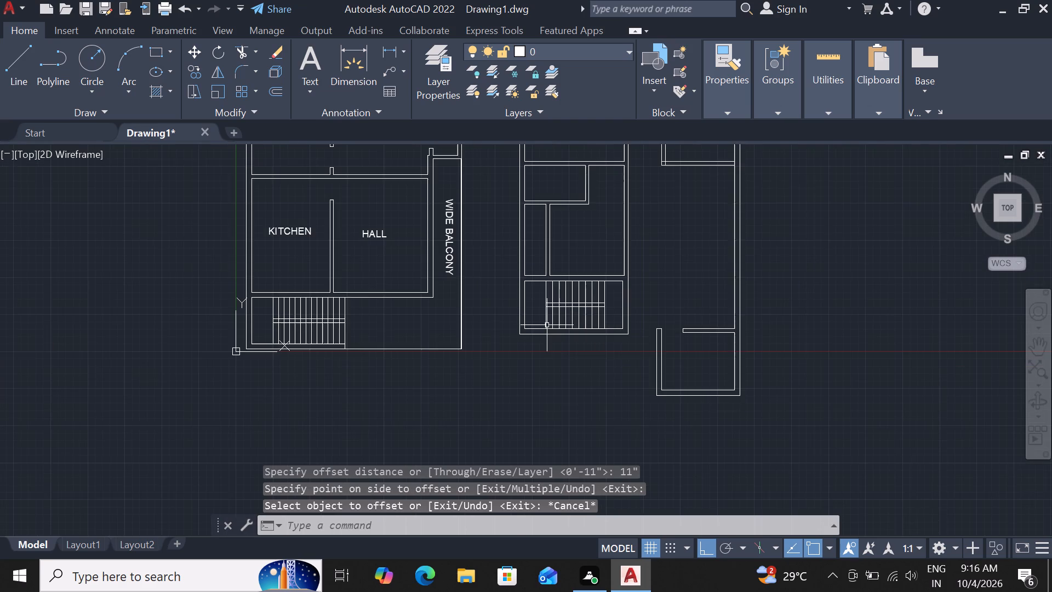
scroll(660, 285, "down", 2)
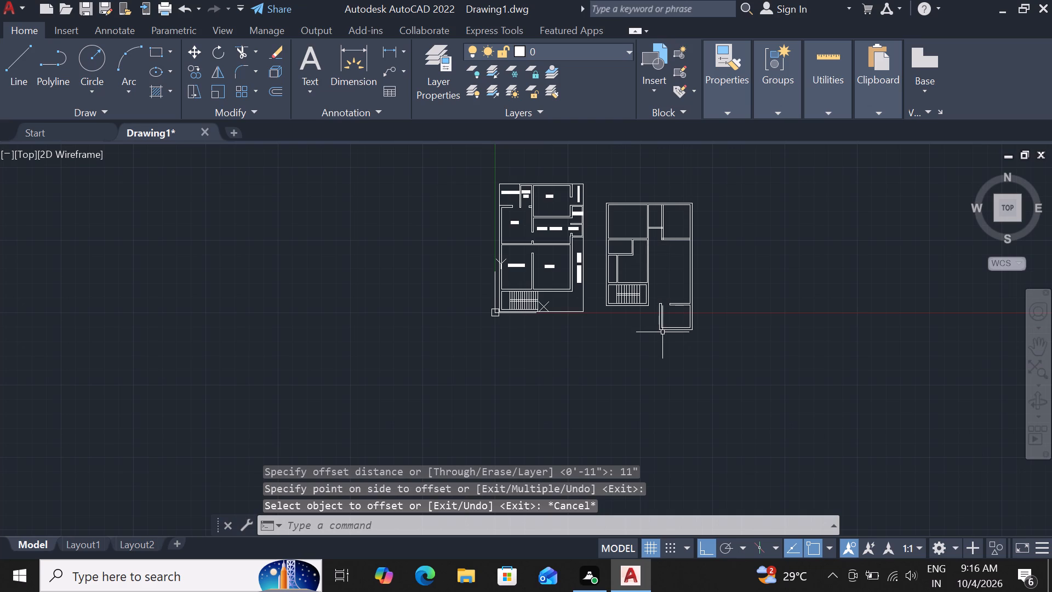
scroll(667, 327, "down", 1)
scroll(655, 248, "up", 1)
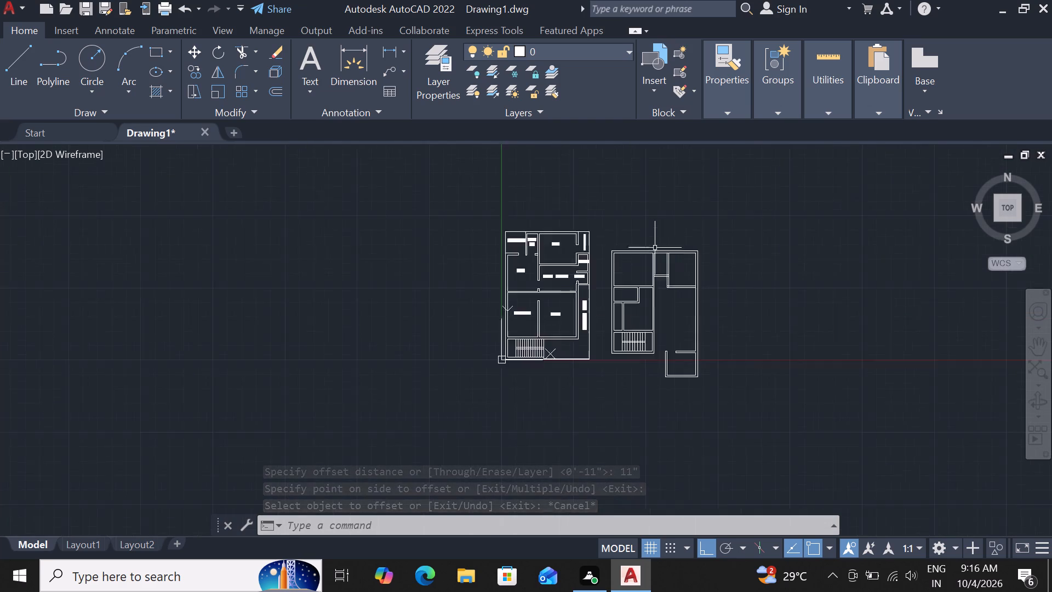
scroll(655, 248, "up", 1)
scroll(637, 317, "up", 2)
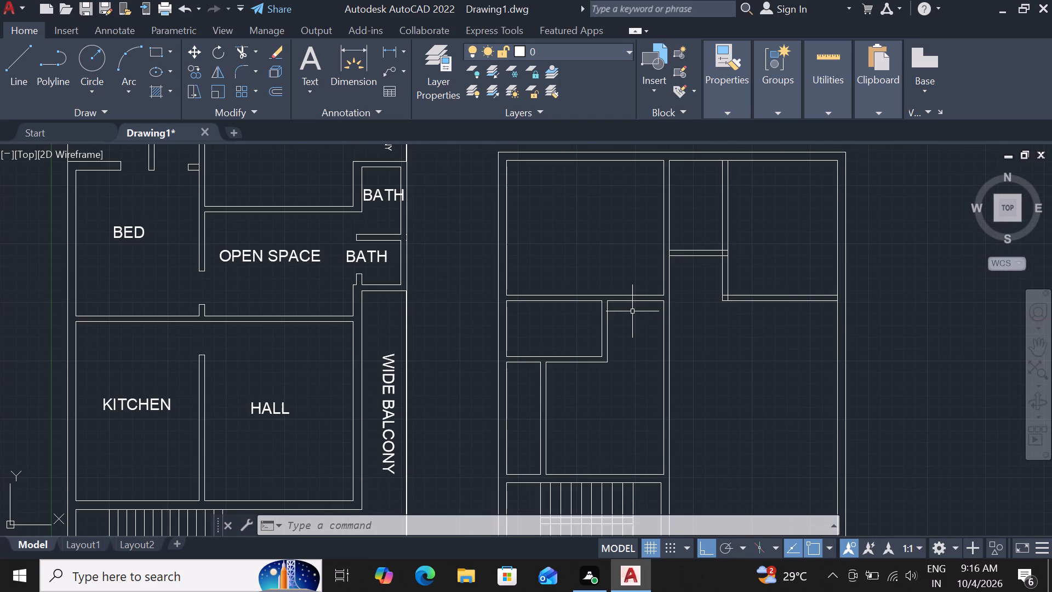
scroll(551, 362, "down", 1)
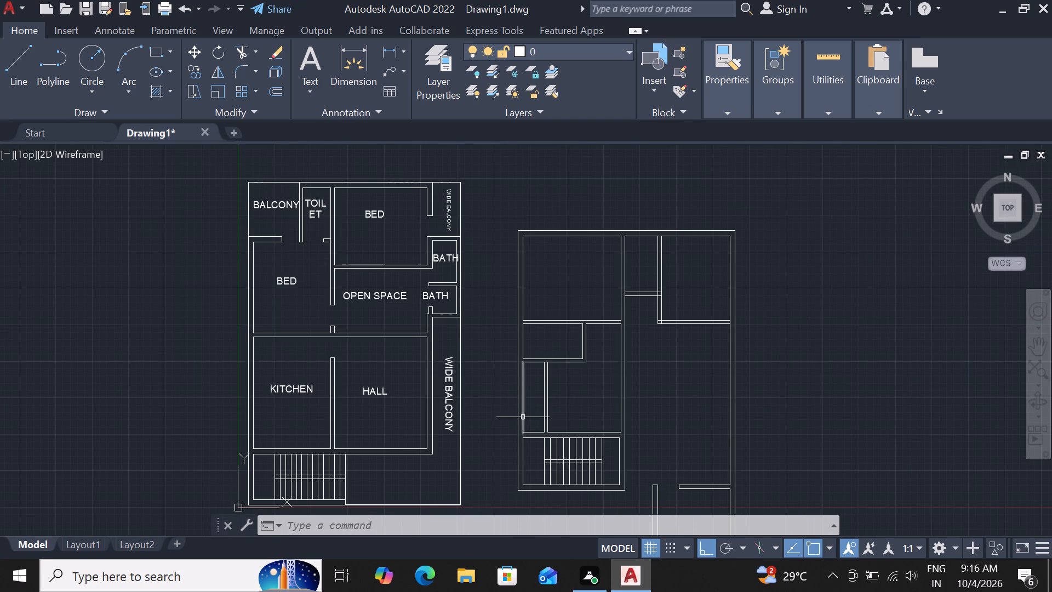
scroll(651, 446, "down", 1)
scroll(659, 373, "up", 5)
scroll(647, 367, "down", 3)
scroll(655, 351, "up", 1)
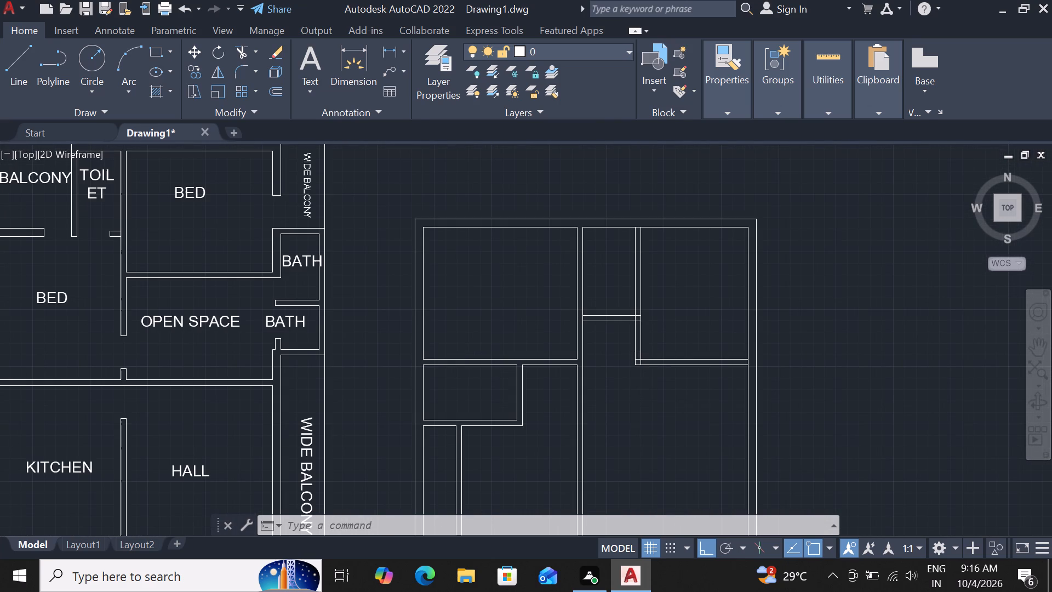
scroll(656, 352, "down", 1)
scroll(715, 367, "down", 1)
scroll(671, 360, "up", 2)
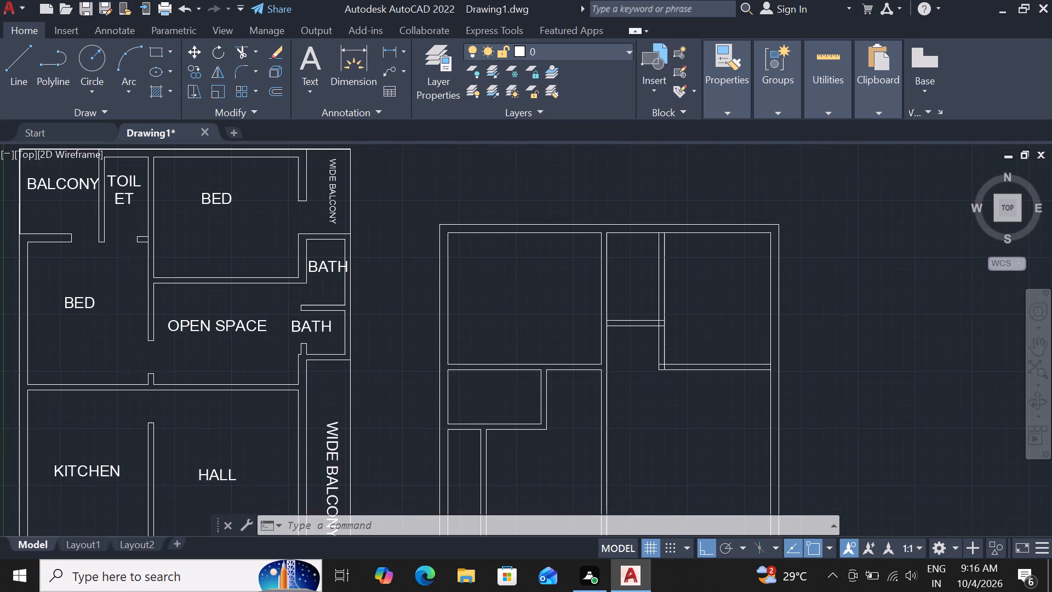
Trim the overlapping wall lines at the southwest corner of the second plan's northeast room.
type("tr")
key("space")
key("space")
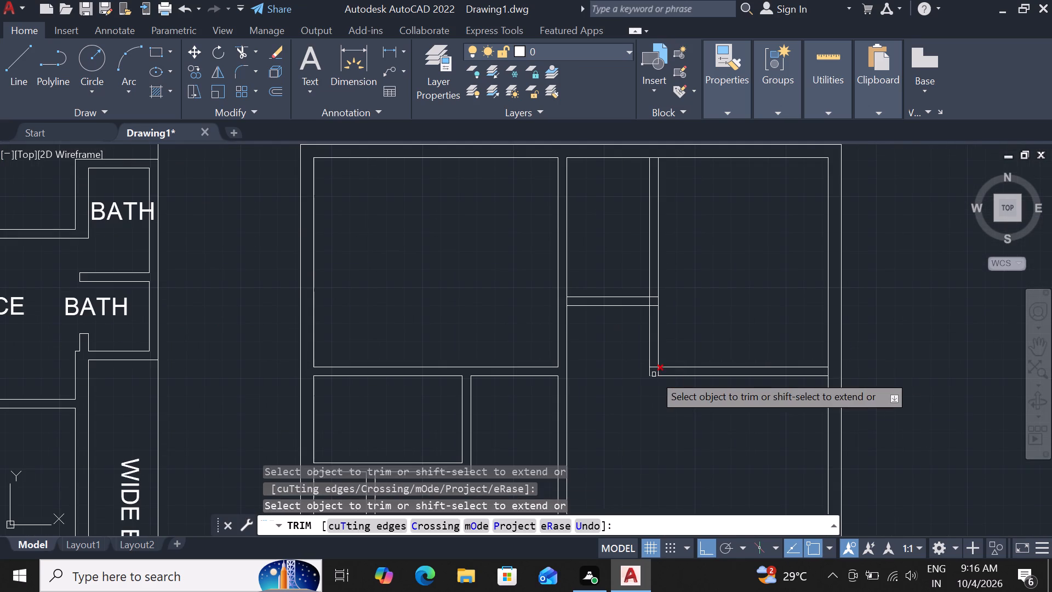
scroll(654, 374, "up", 4)
left_click_drag(639, 311, 636, 316)
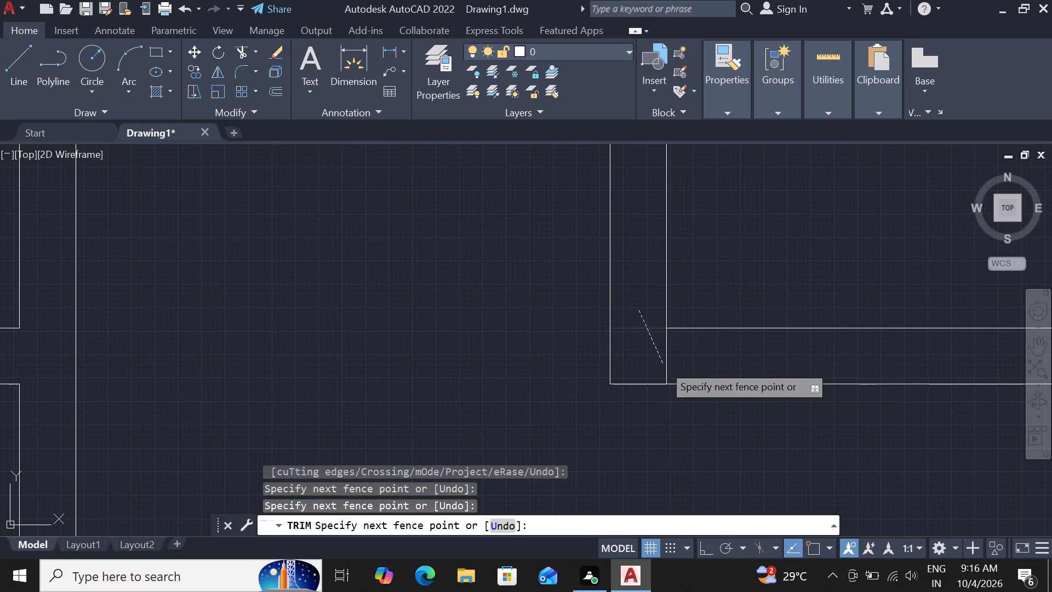
left_click(663, 365)
left_click(669, 365)
left_click(669, 365)
left_click(664, 365)
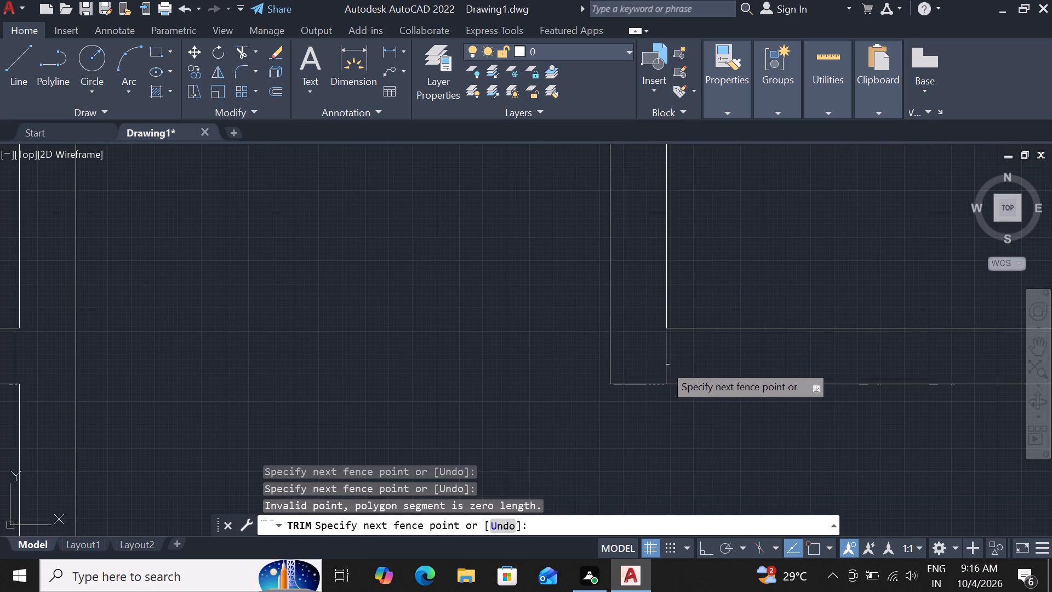
Trim the crossing lines at both ends of the south wall of the small room west of the northeast room.
scroll(661, 372, "down", 3)
scroll(665, 242, "up", 2)
scroll(613, 290, "up", 1)
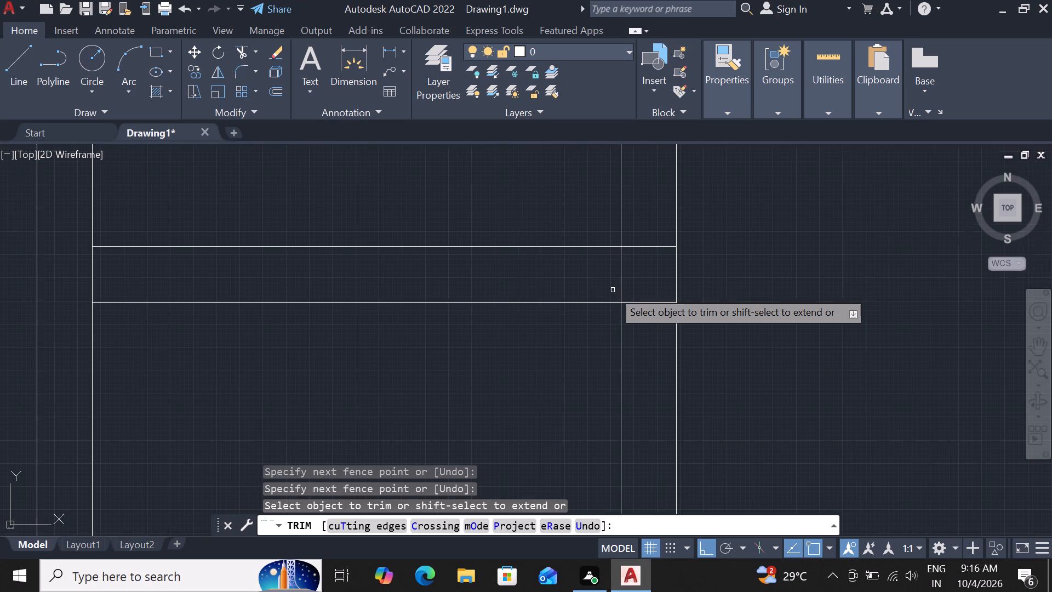
left_click(602, 277)
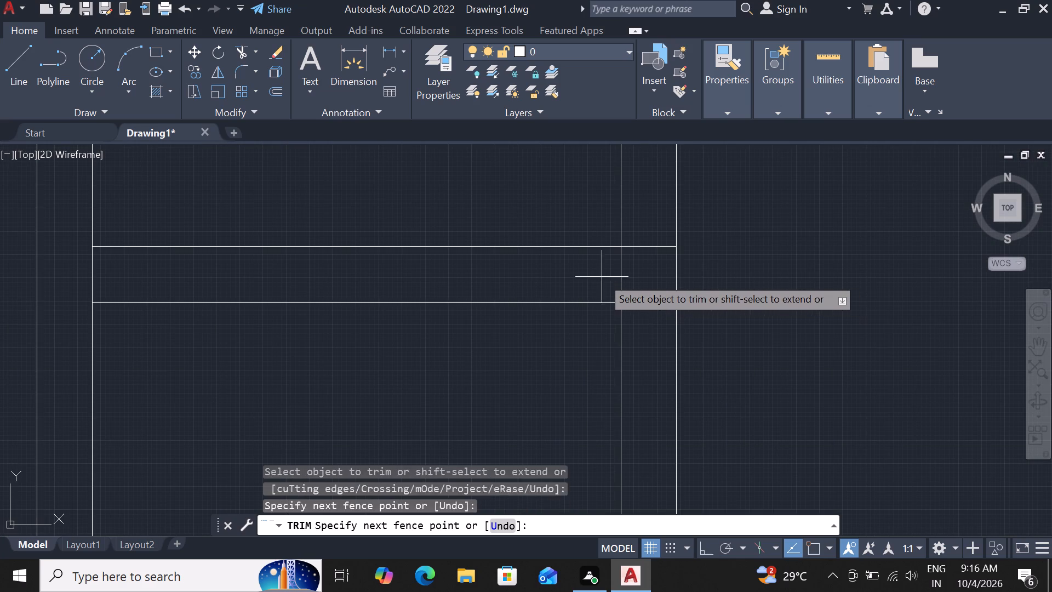
left_click(639, 282)
left_click(651, 243)
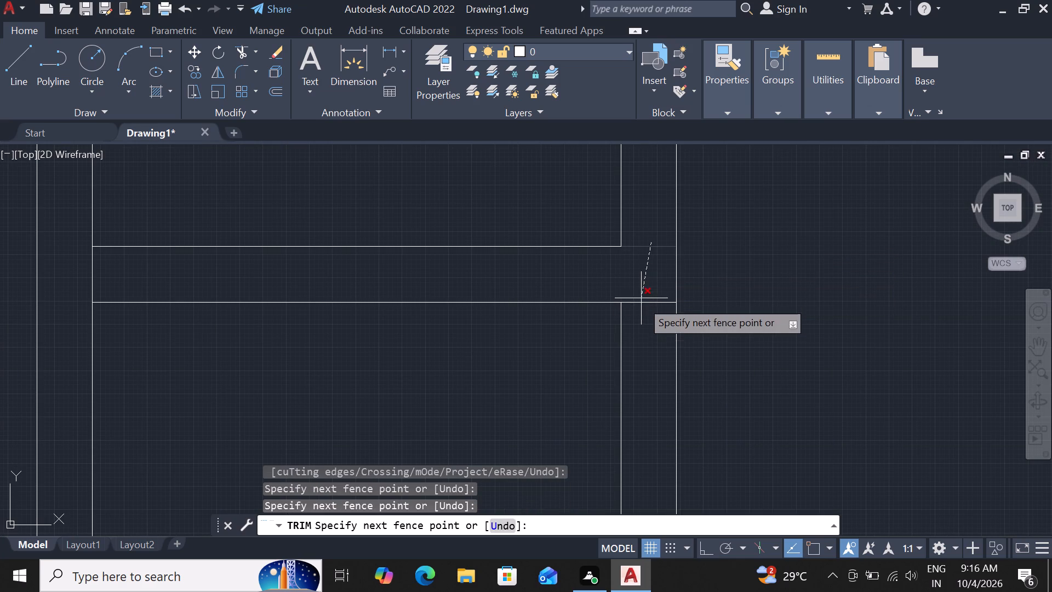
left_click(650, 328)
scroll(650, 328, "down", 3)
scroll(500, 314, "up", 3)
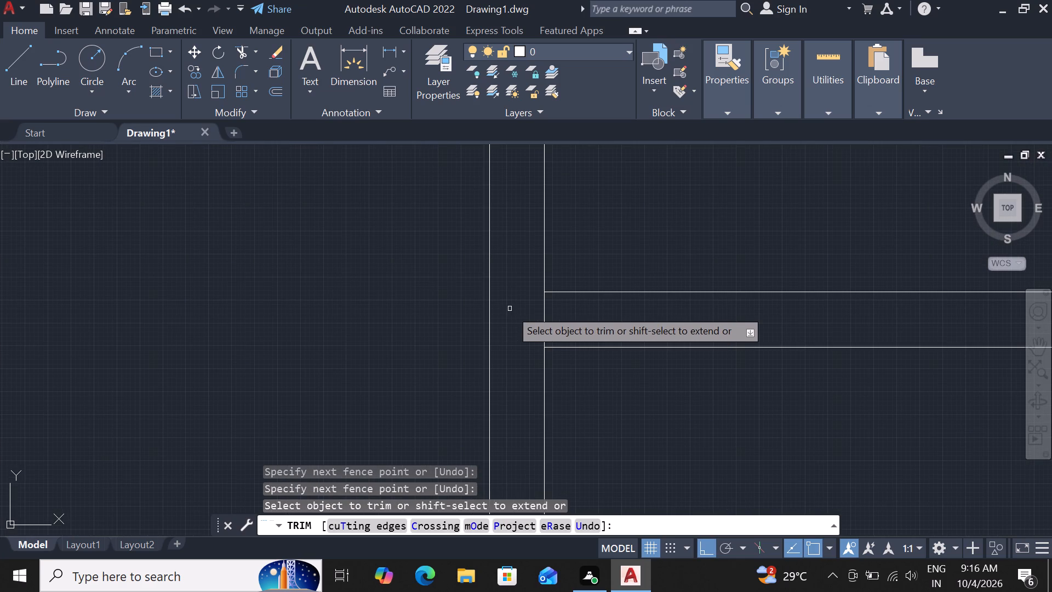
left_click_drag(512, 309, 519, 311)
left_click(572, 328)
Trim the inner north wall line where the northeast room's western partition meets it.
scroll(572, 328, "down", 5)
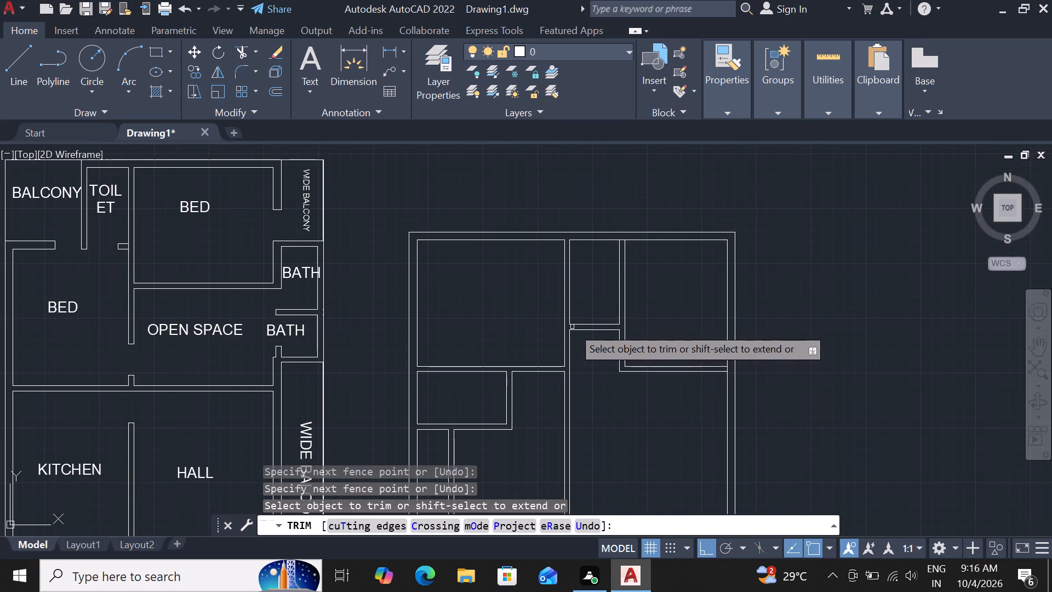
scroll(628, 245, "up", 4)
scroll(578, 222, "up", 2)
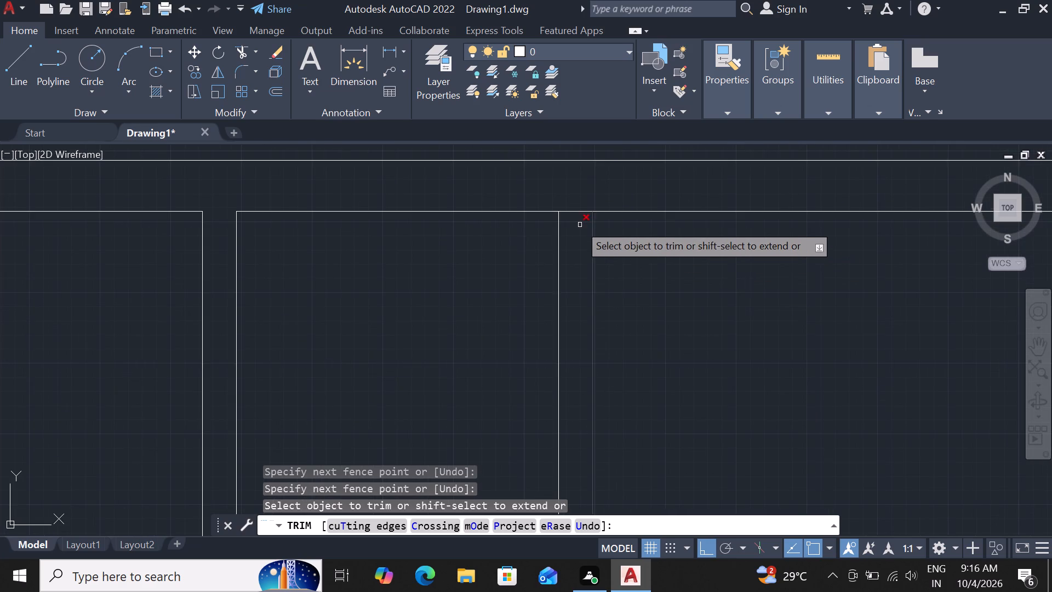
left_click_drag(581, 183, 580, 192)
left_click(573, 237)
Trim the inner east wall line where the south wall of the second plan's northeast room meets it.
scroll(573, 237, "down", 4)
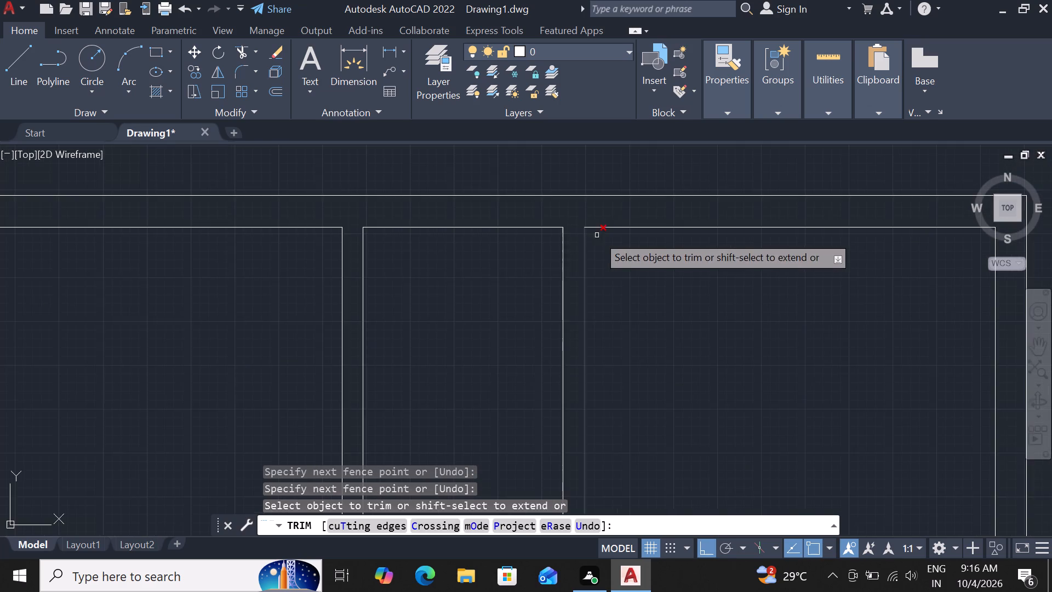
scroll(597, 235, "down", 4)
scroll(667, 321, "up", 3)
scroll(612, 249, "up", 4)
scroll(634, 283, "down", 1)
scroll(692, 323, "up", 2)
left_click_drag(771, 383, 781, 377)
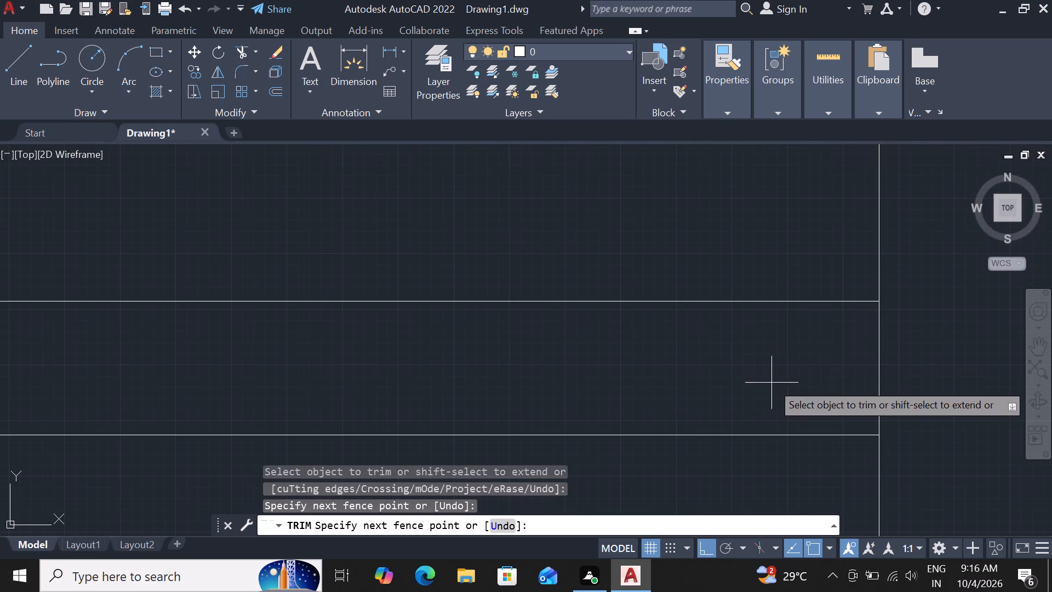
left_click(902, 378)
scroll(904, 365, "down", 7)
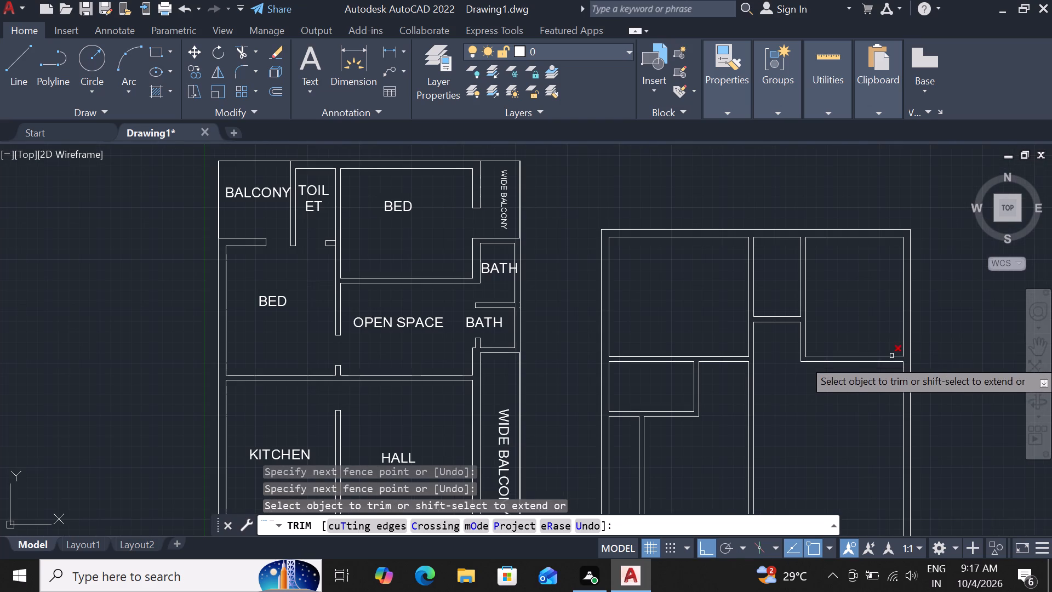
scroll(713, 327, "down", 1)
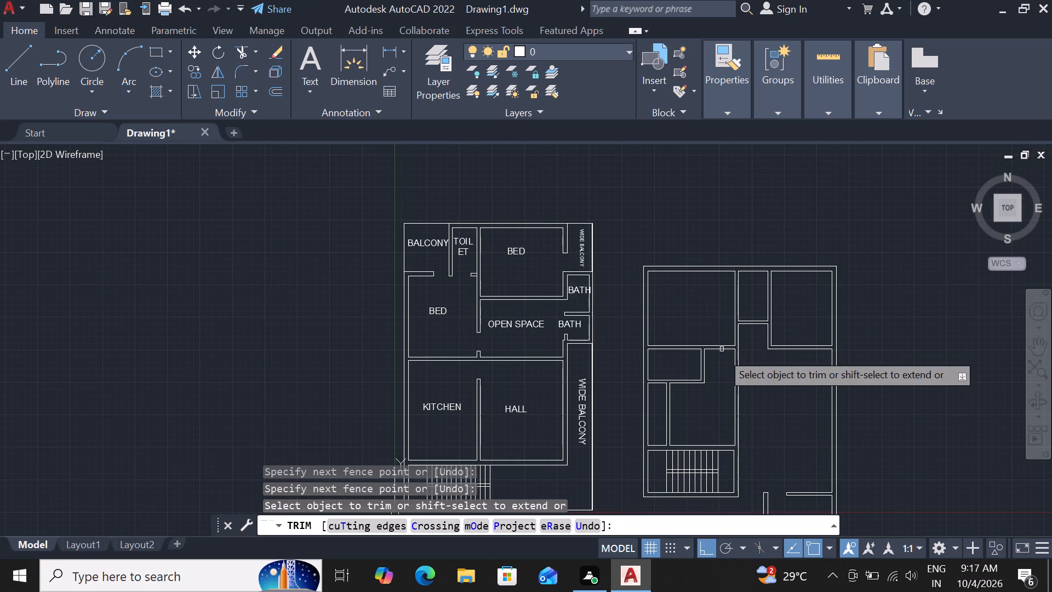
key("Escape")
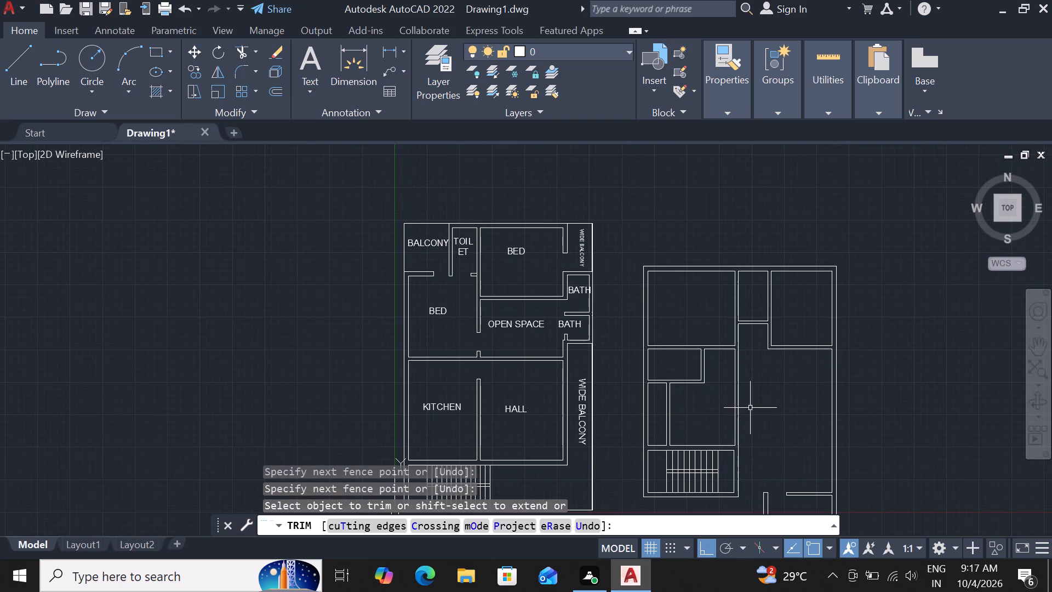
Draw a line across the east end of the northeast room's south wall, continued 6" east into the outer wall.
scroll(796, 397, "up", 2)
scroll(887, 275, "up", 2)
type("l")
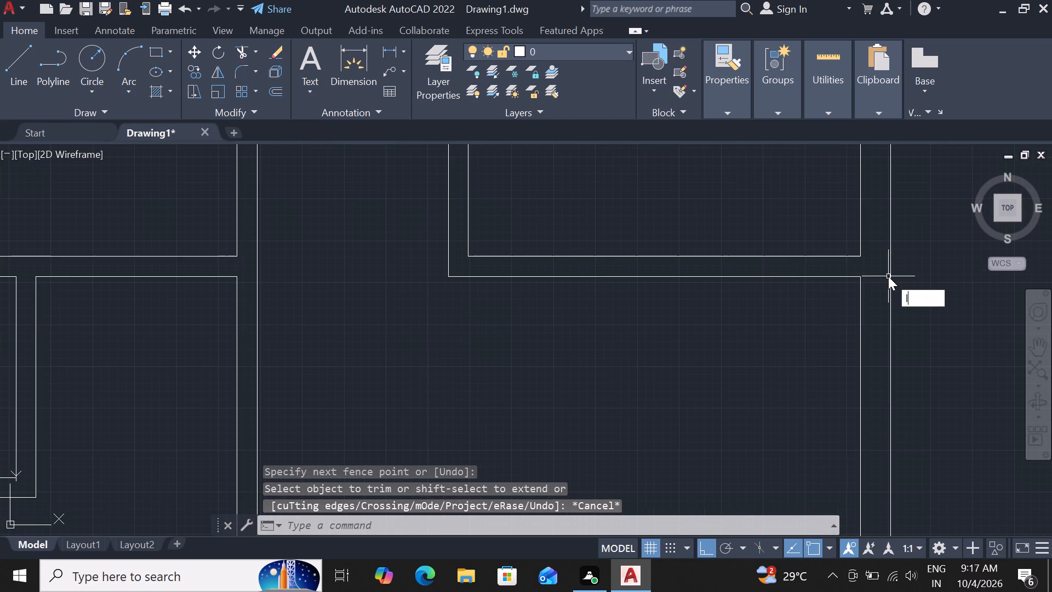
key("space")
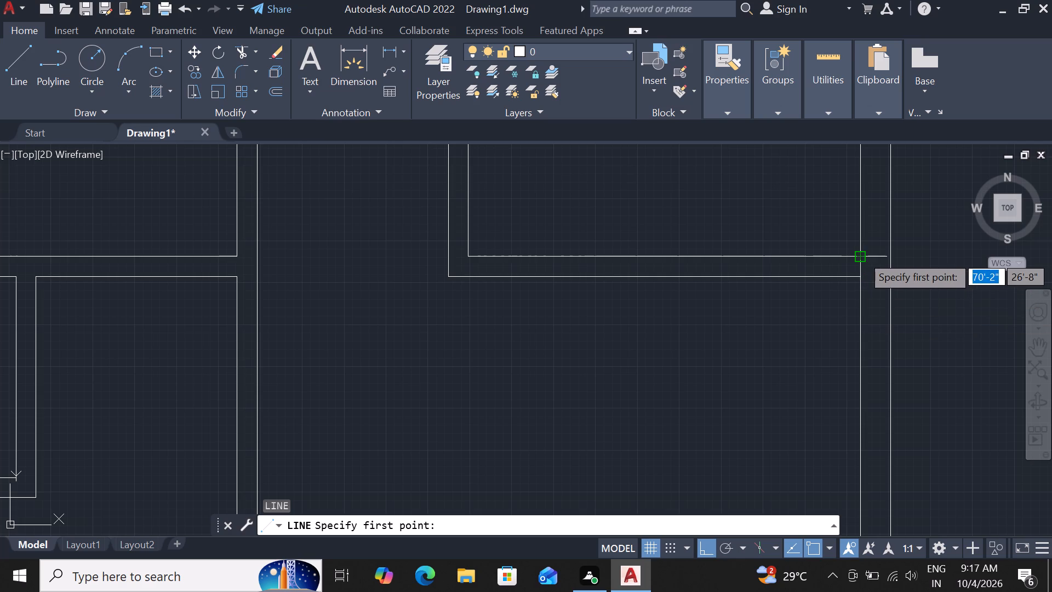
left_click(861, 255)
scroll(857, 283, "up", 1)
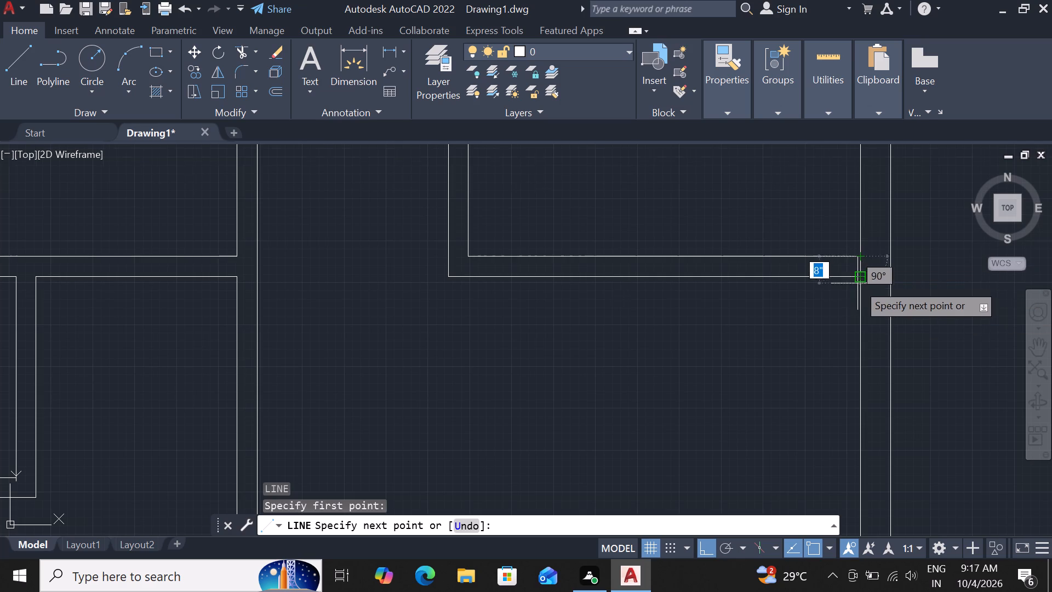
scroll(857, 283, "up", 2)
left_click(847, 256)
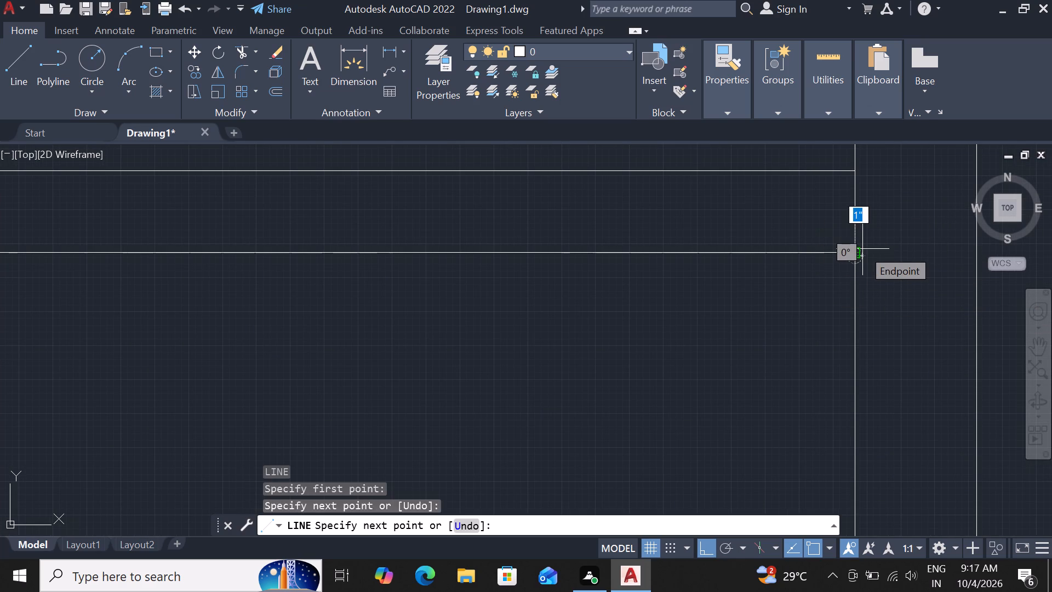
type("6\"")
key("Return")
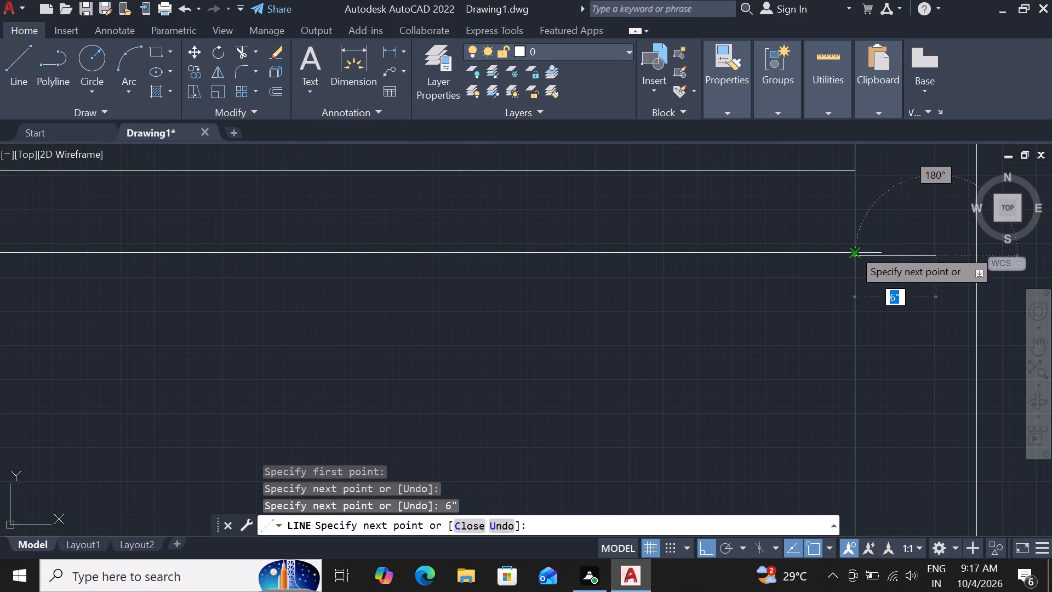
key("Escape")
Offset the line across the south wall's east end 3' to the west.
left_click(855, 235)
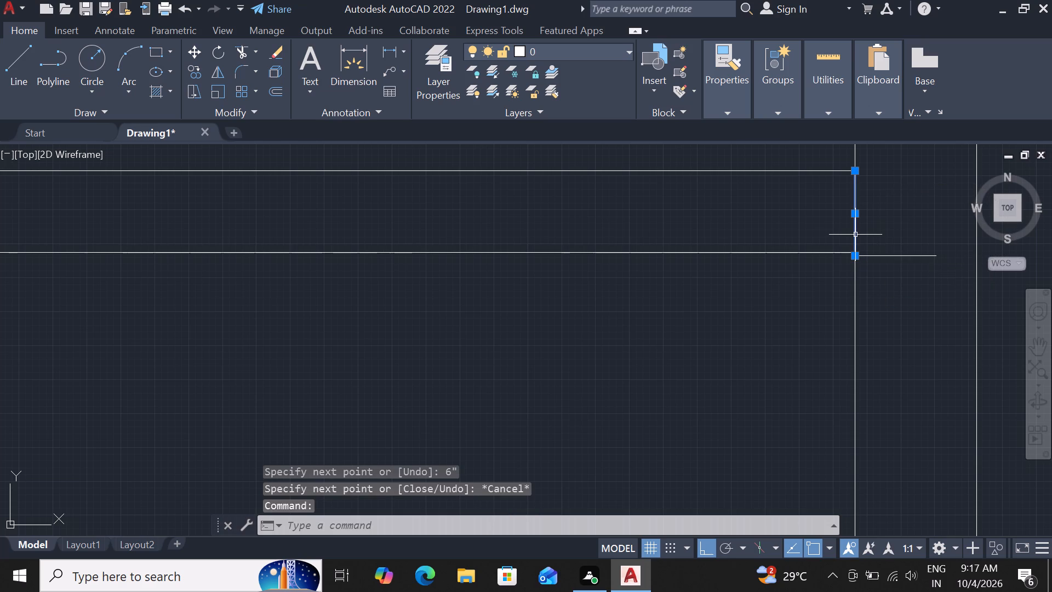
type("of")
key("space")
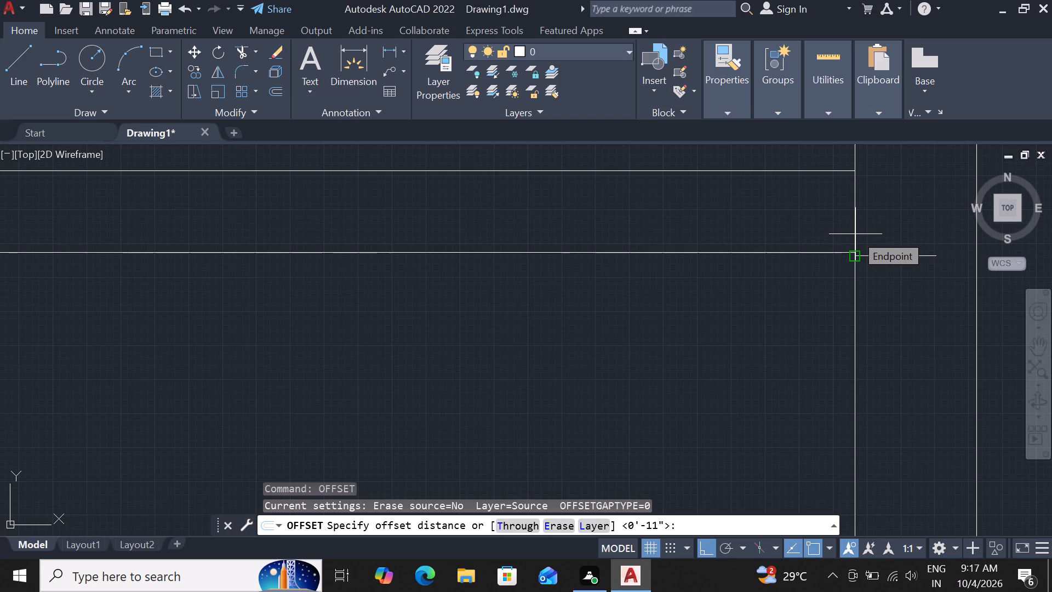
type("3'")
key("Return")
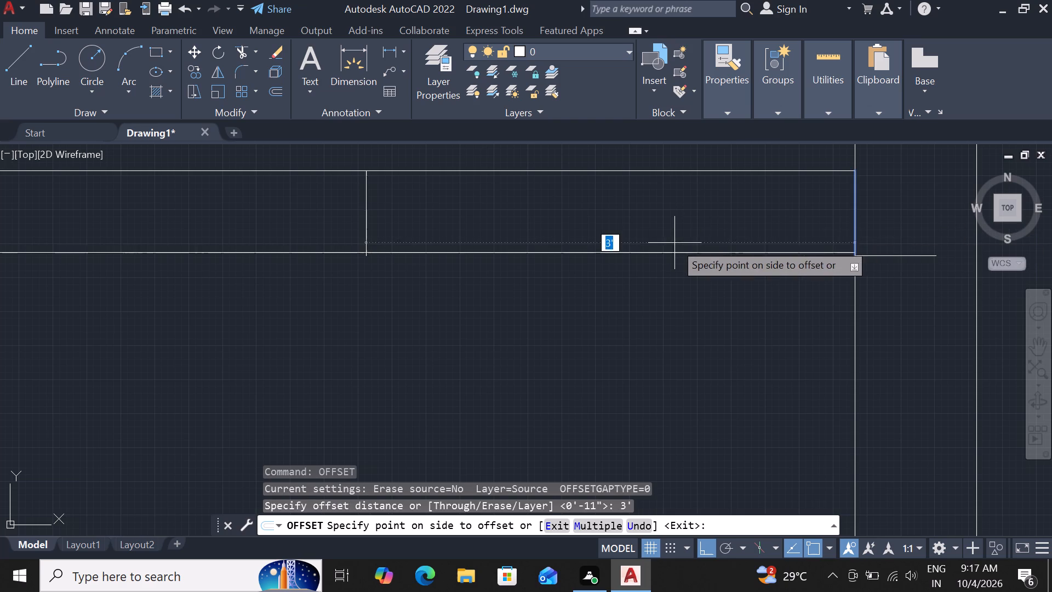
left_click(674, 243)
scroll(674, 273, "down", 2)
key("Escape")
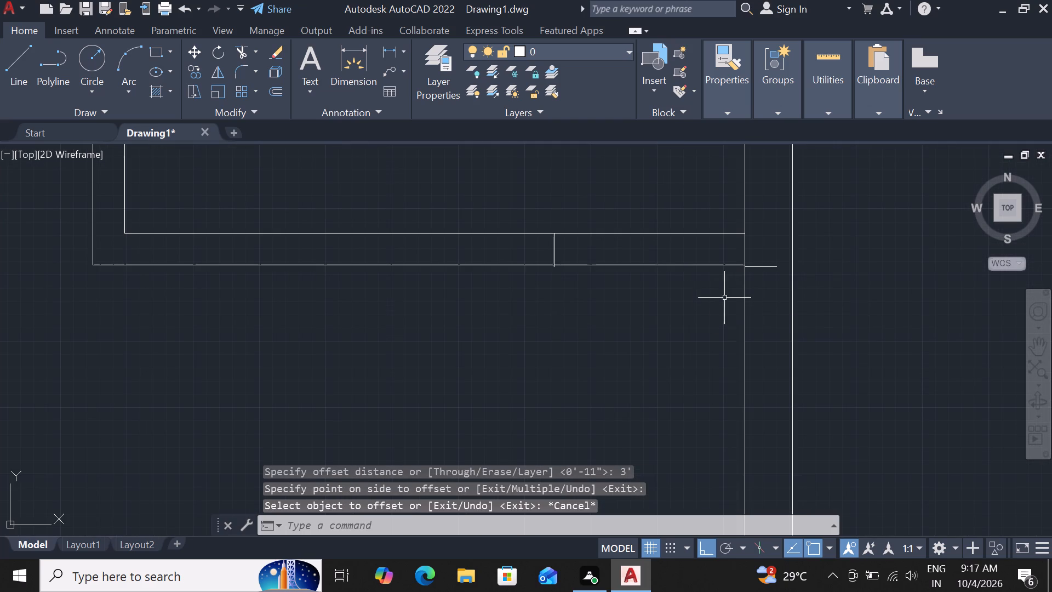
Delete the 6" horizontal line stub inside the east outer wall.
left_click(769, 267)
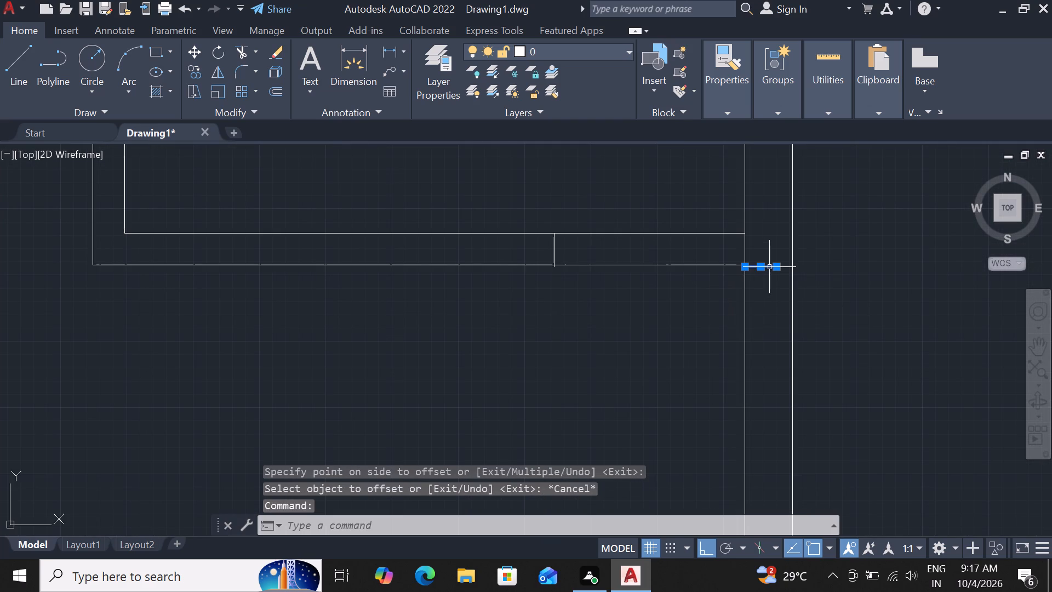
key("Delete")
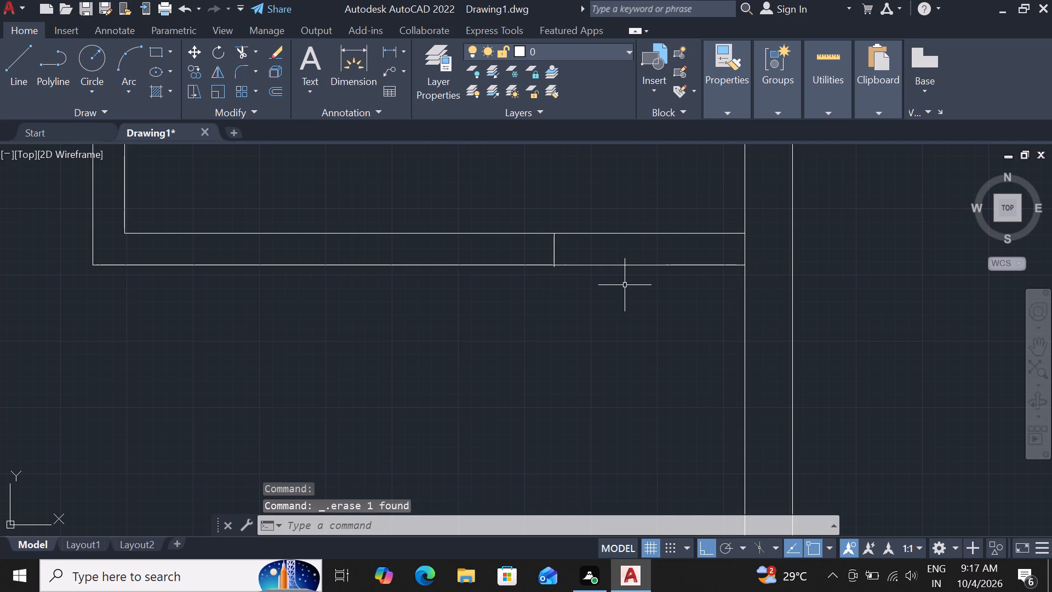
Trim both south wall lines of the northeast room between the offset line and the east wall to open a doorway.
type("tr")
key("space")
key("space")
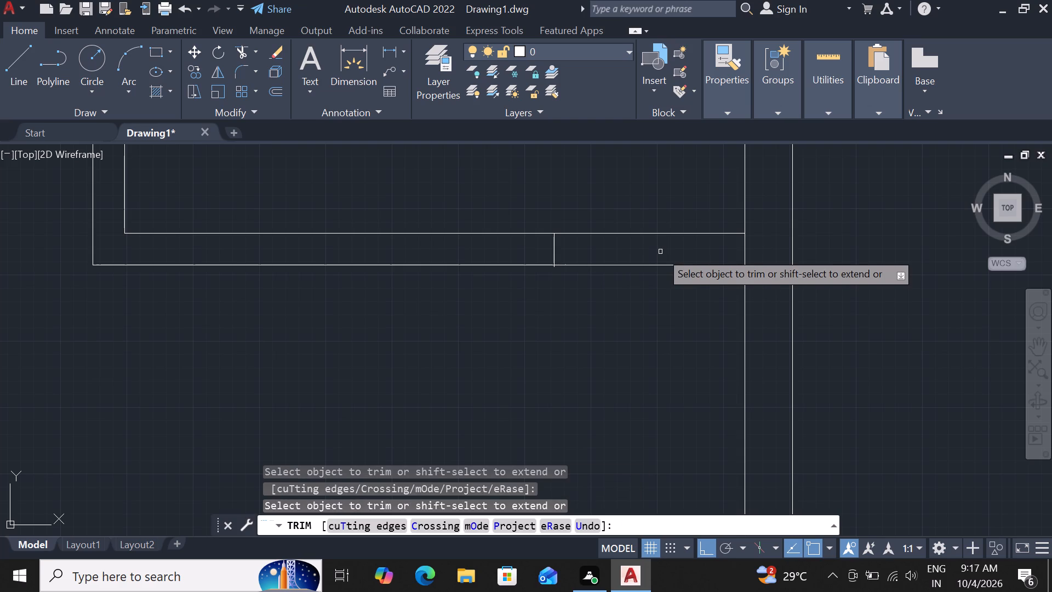
left_click_drag(664, 204, 660, 213)
left_click(624, 309)
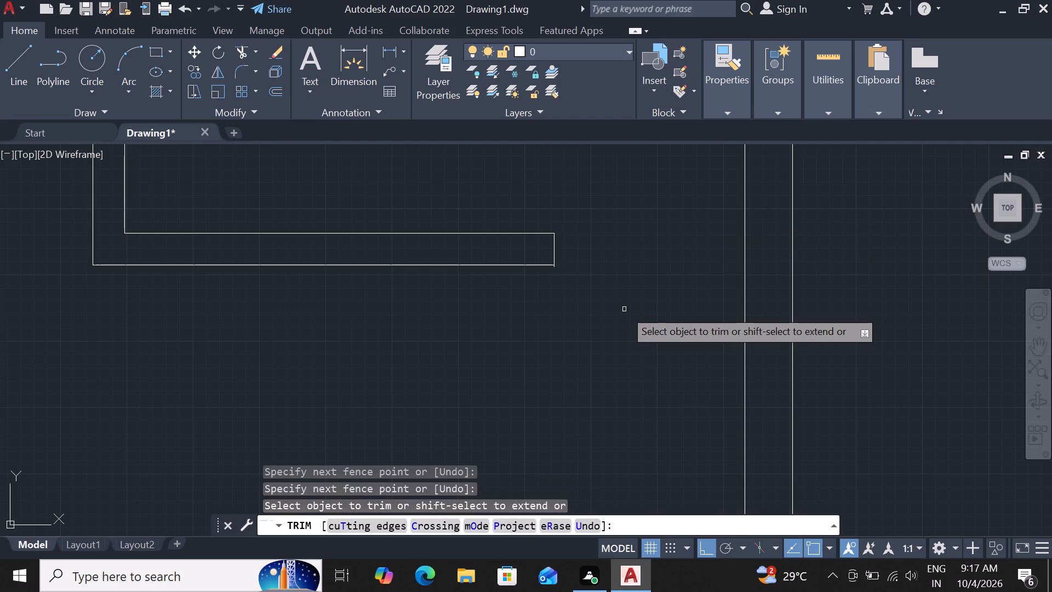
scroll(624, 309, "down", 5)
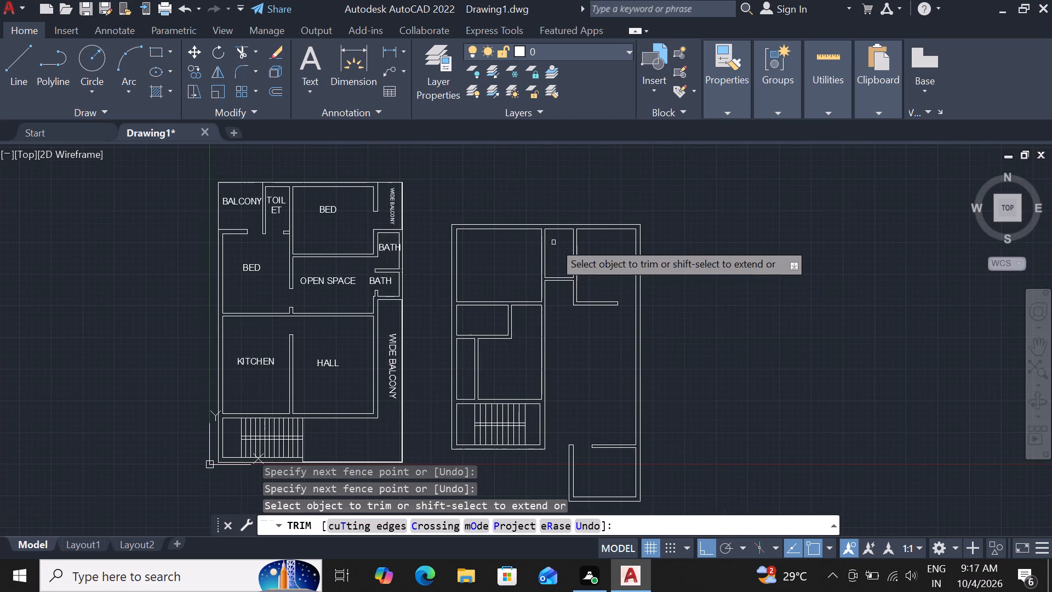
key("Escape")
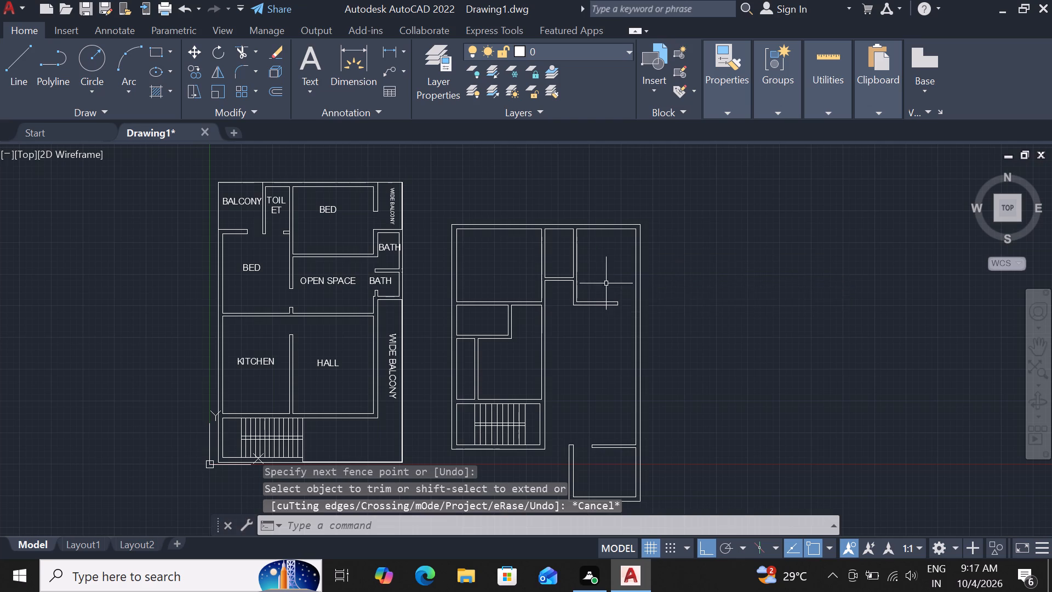
Draw a 6" line east across the northeast room's western partition, level with the small room's inner south wall line.
scroll(587, 289, "up", 2)
scroll(537, 241, "up", 2)
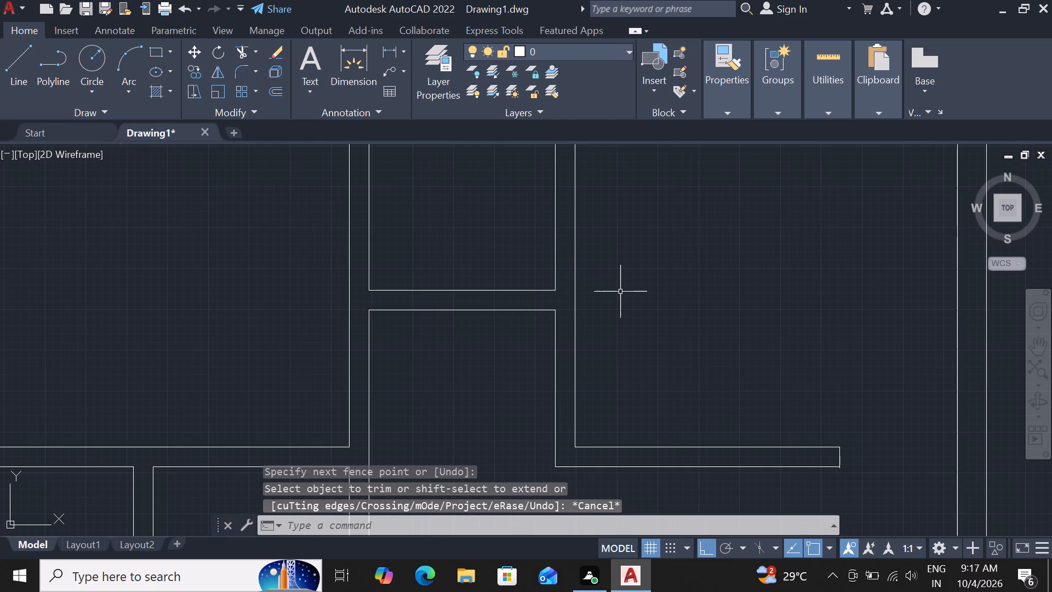
type("l")
key("space")
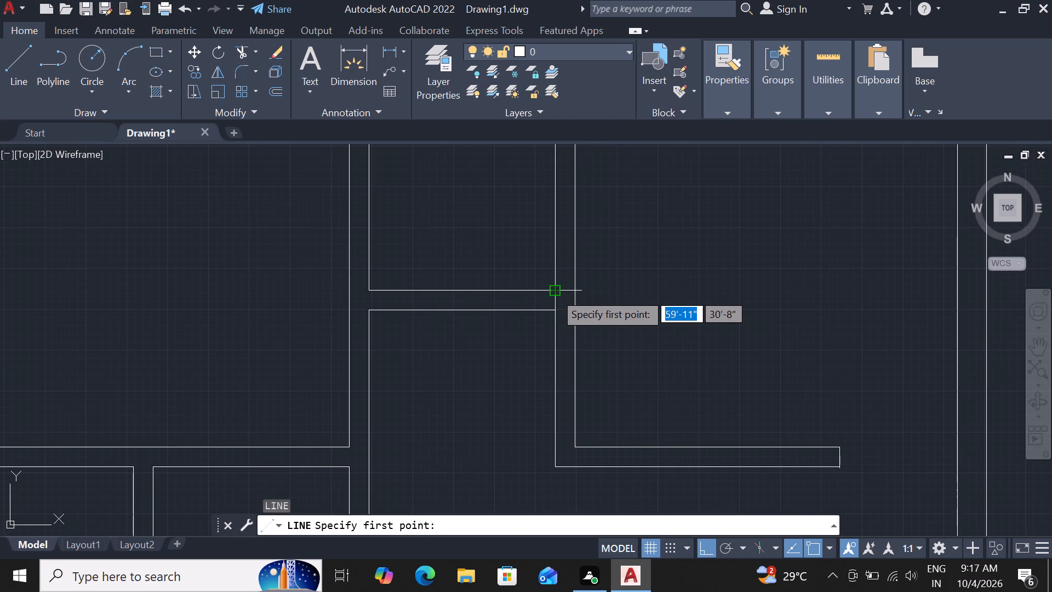
left_click(554, 292)
scroll(548, 292, "up", 4)
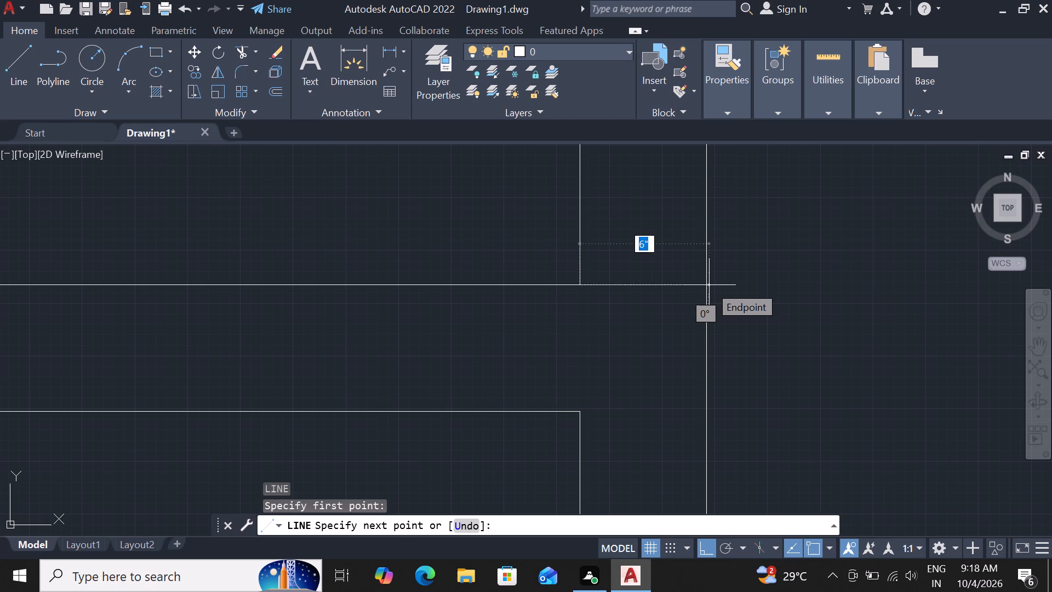
key("6")
key("shift+quotedbl")
key("Return")
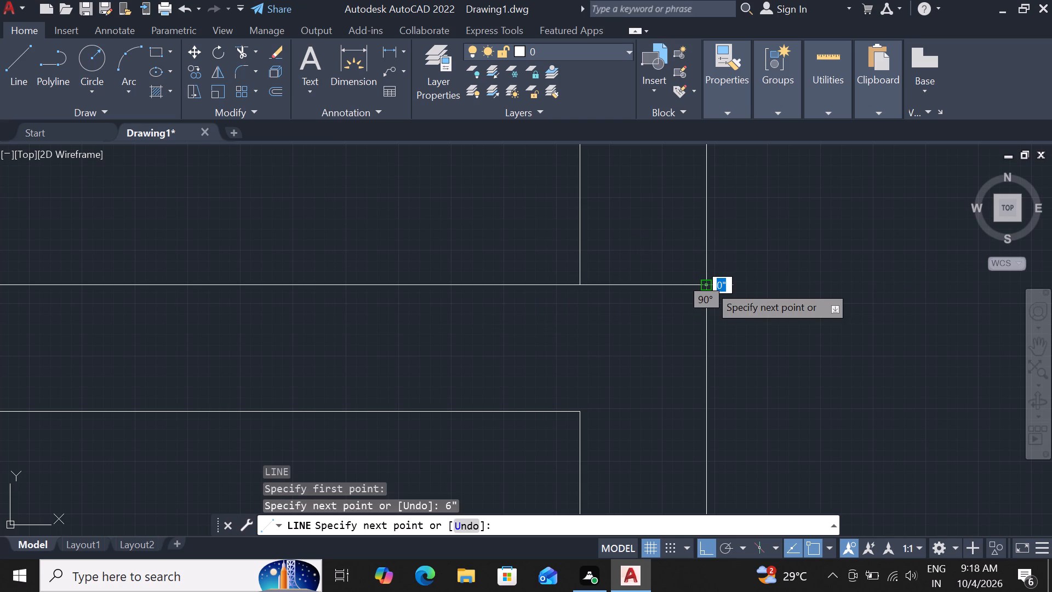
key("space")
Offset the 6" line across the partition 3" to the north.
scroll(638, 286, "up", 1)
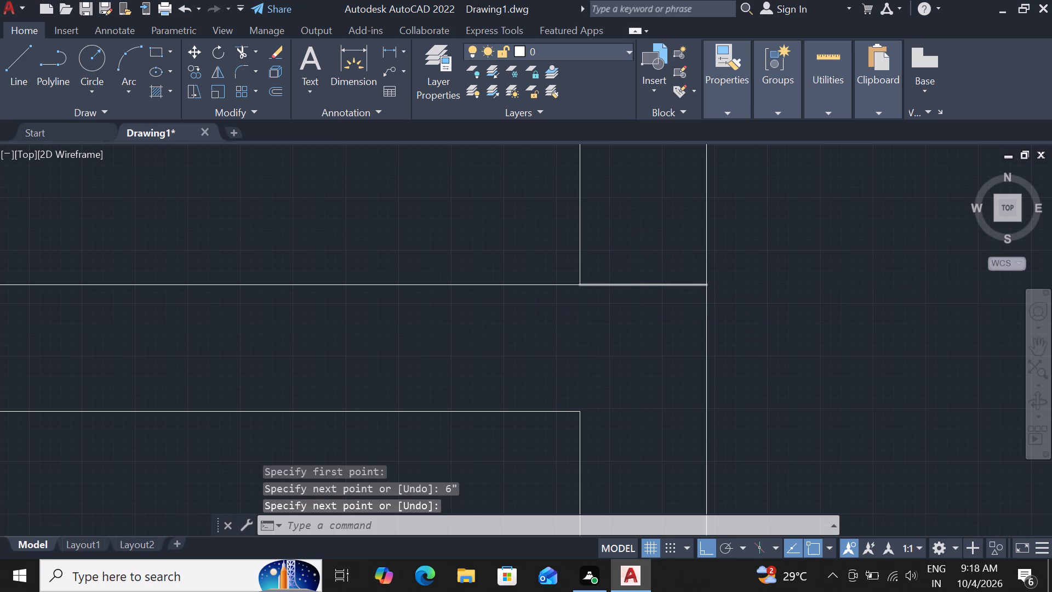
left_click(638, 286)
type("of")
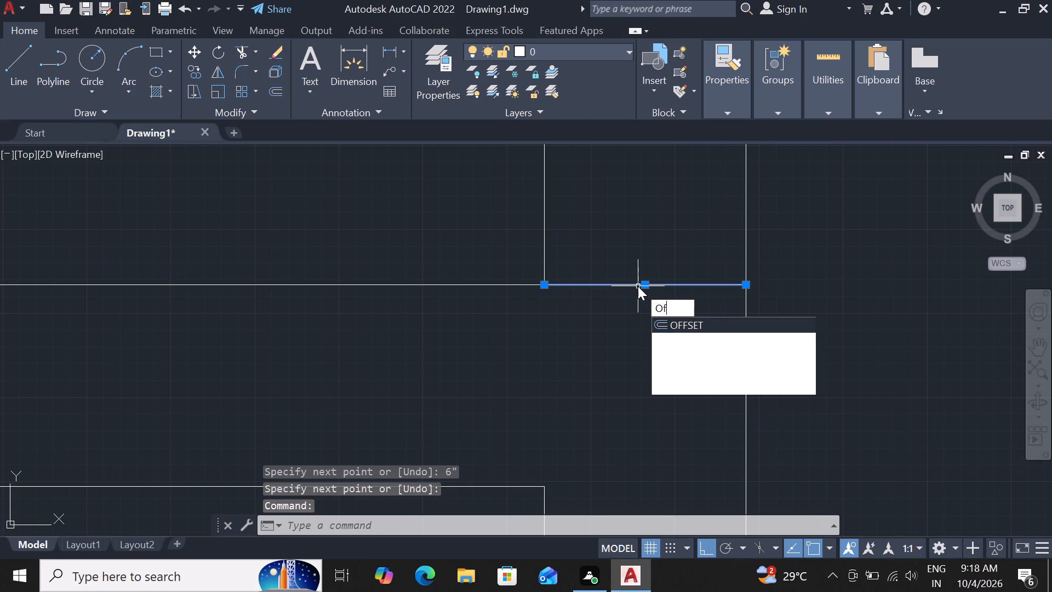
key("space")
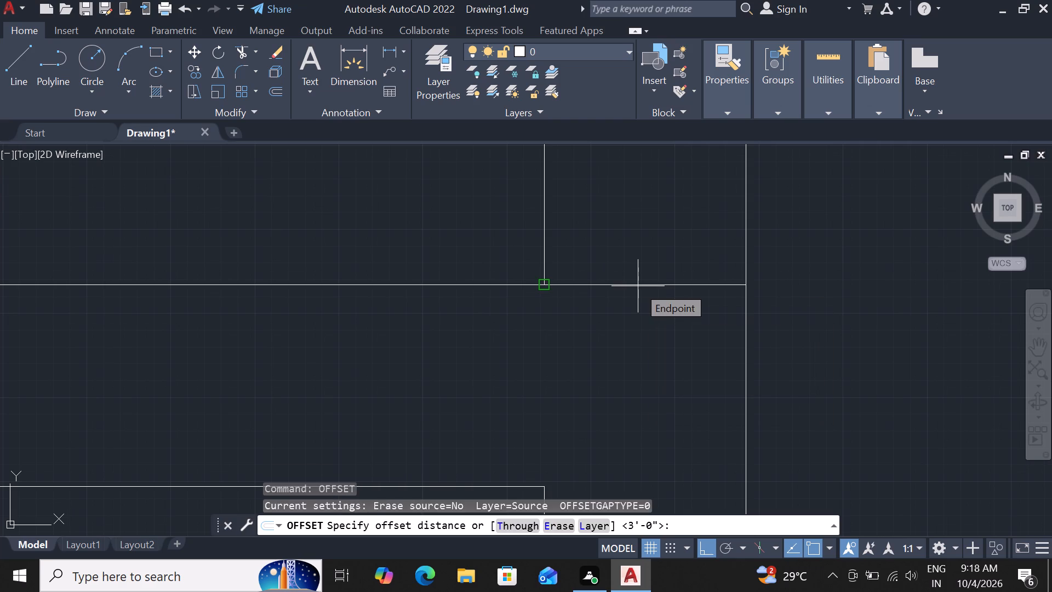
type("3\"")
key("Return")
left_click(650, 240)
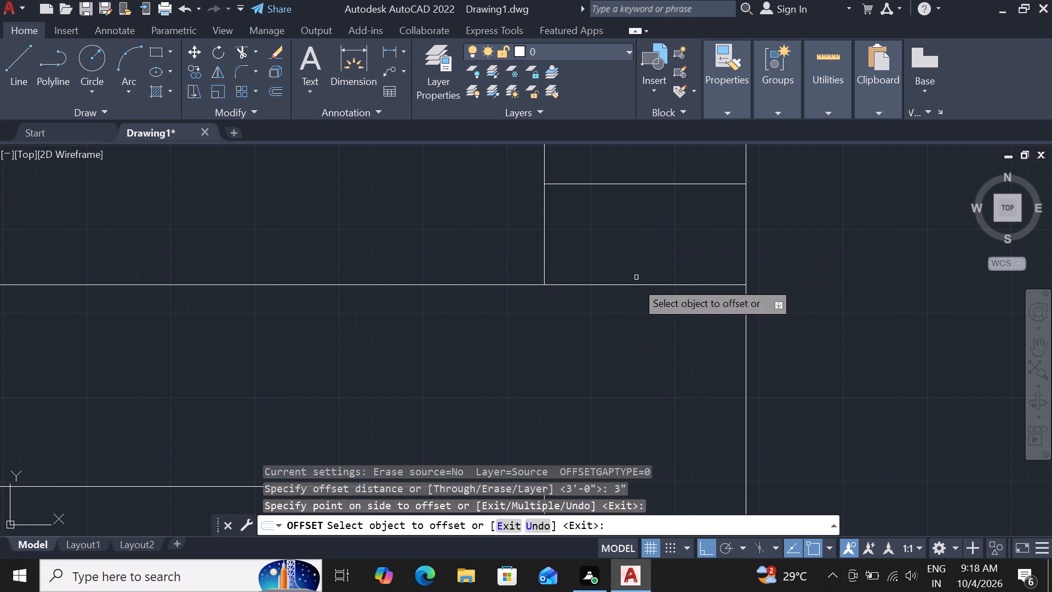
scroll(634, 292, "down", 3)
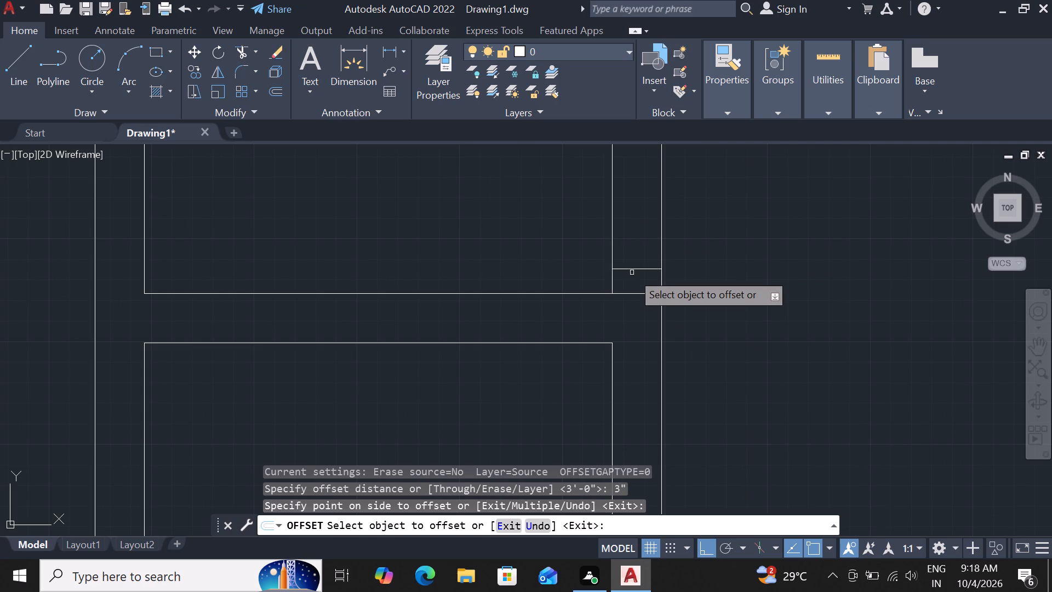
key("Escape")
Offset the upper of the two lines across the partition 2'6" to the north.
left_click(635, 271)
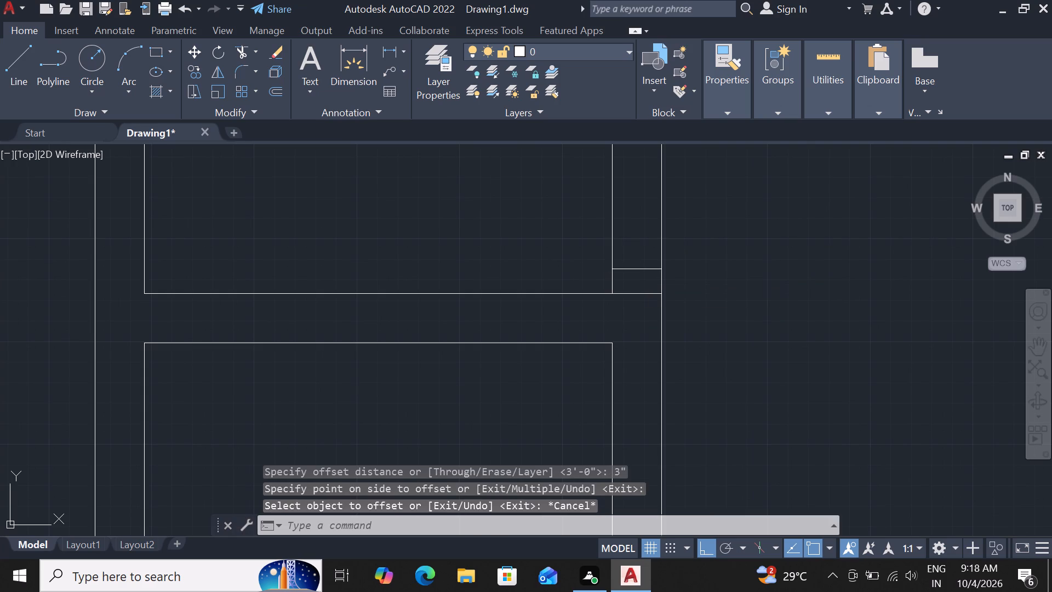
type("of 2'6\"")
key("Return")
left_click_drag(637, 219, 635, 227)
scroll(627, 277, "down", 3)
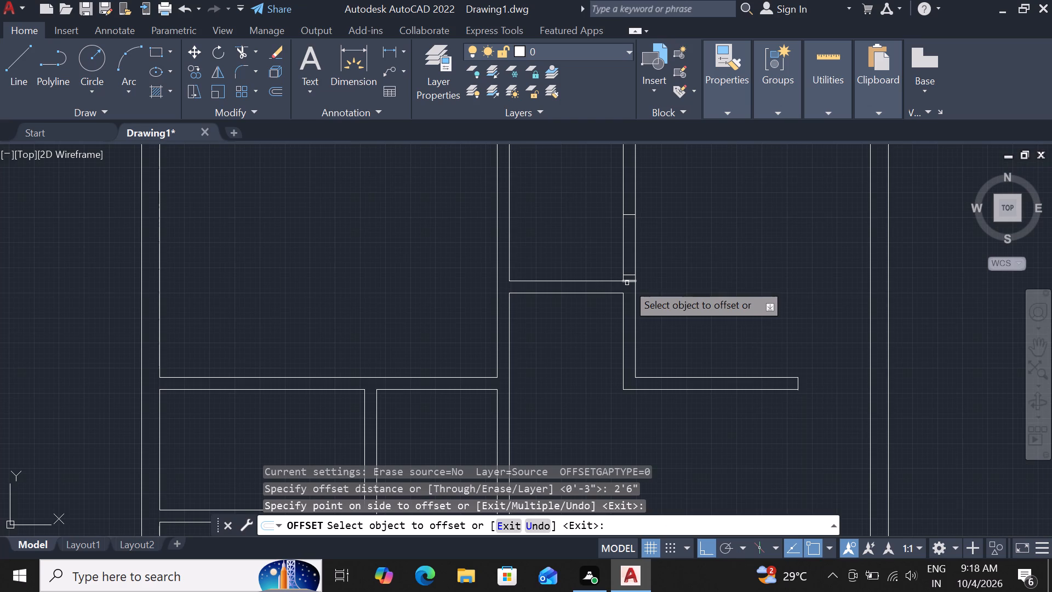
scroll(611, 244, "up", 1)
key("Escape")
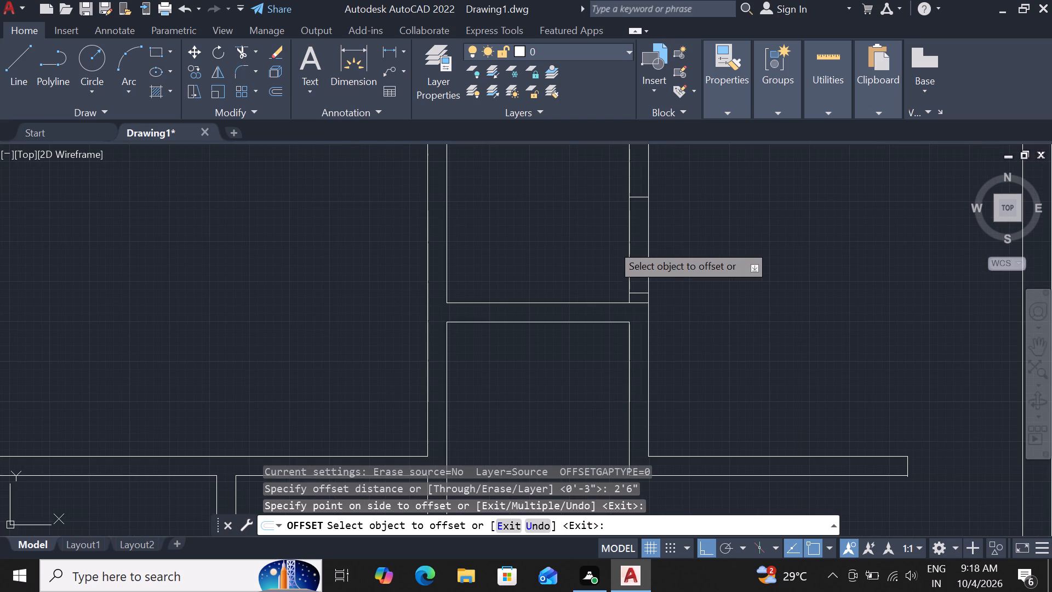
Trim the partition lines between the two offset lines to open a doorway, and trim away the original 6" line below.
type("tr")
key("space")
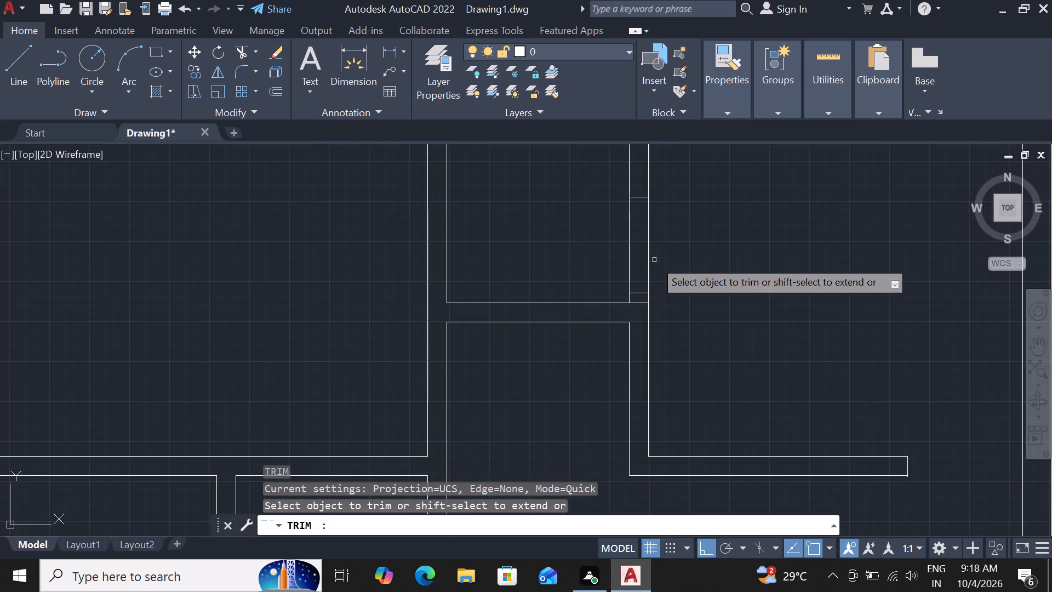
key("space")
left_click_drag(604, 237, 612, 238)
left_click(682, 252)
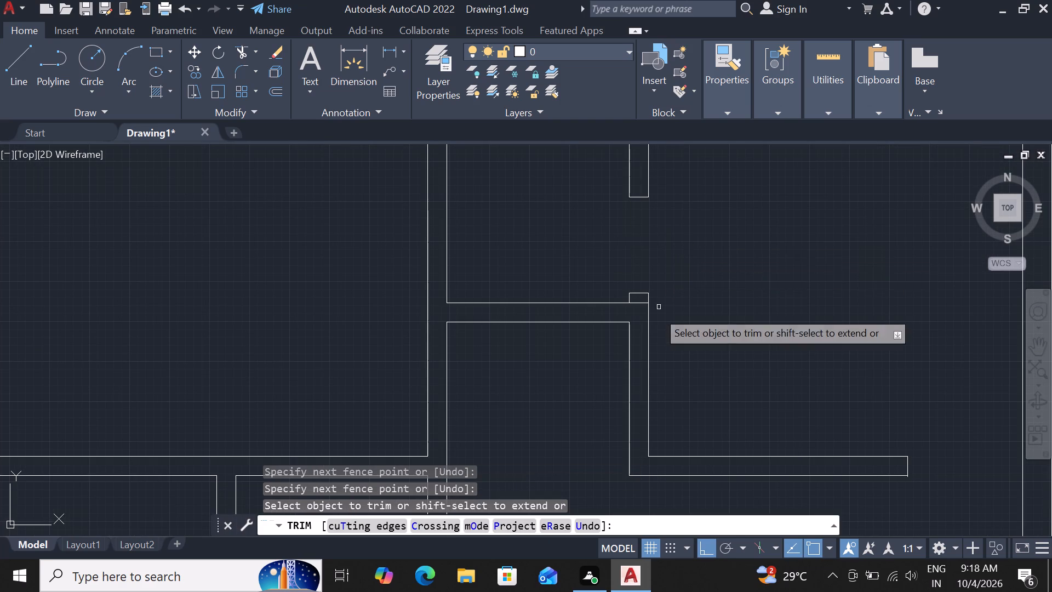
scroll(645, 326, "up", 3)
left_click(636, 261)
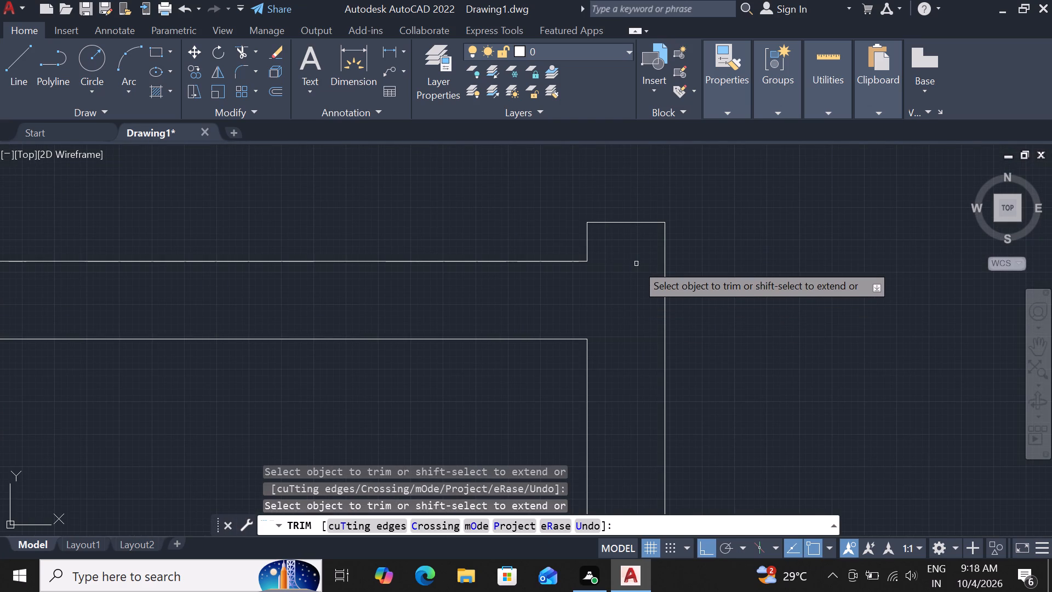
Draw a 6" line east across the central north-south wall, level with the southern line of the northwest room's south wall.
scroll(638, 289, "down", 4)
scroll(679, 318, "down", 1)
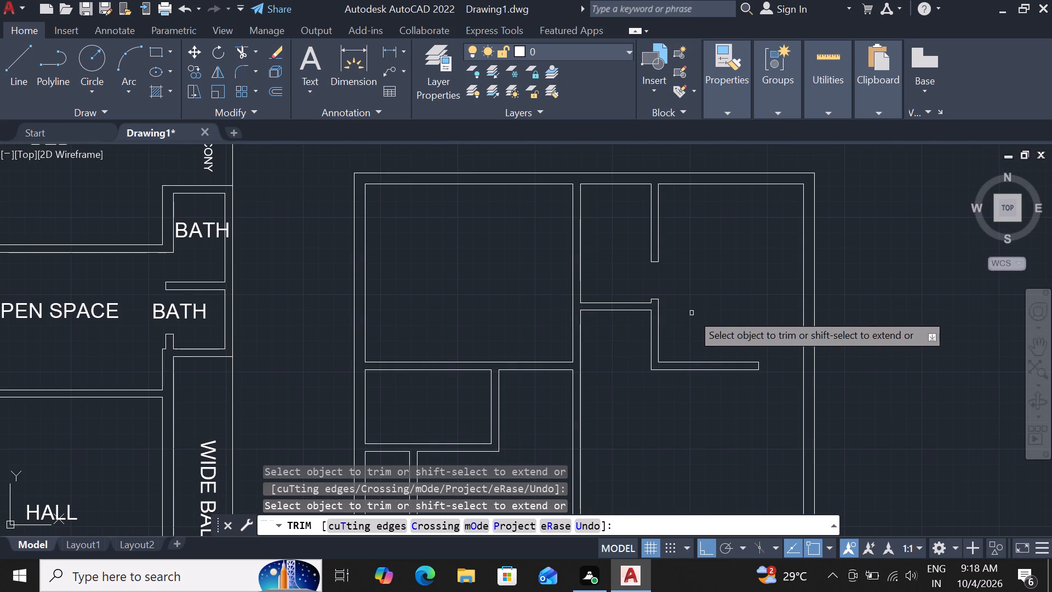
scroll(648, 322, "down", 2)
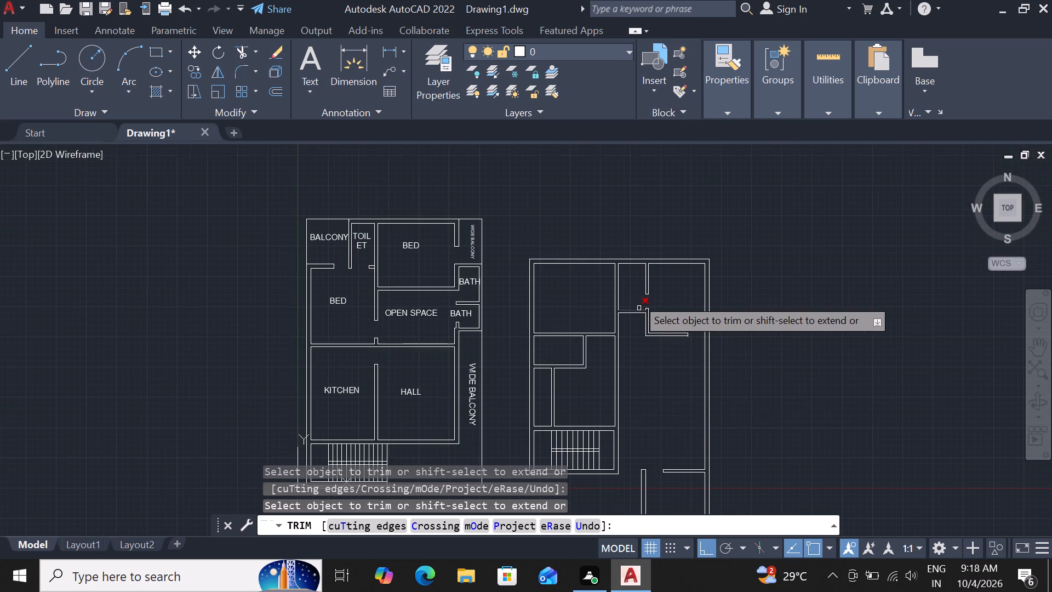
key("Escape")
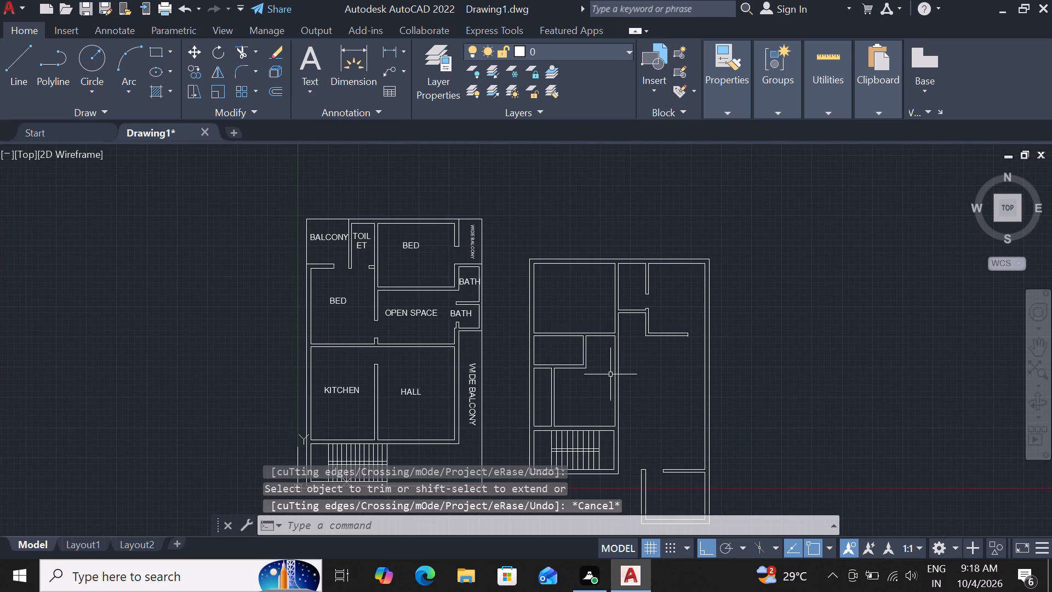
scroll(610, 374, "down", 1)
scroll(612, 374, "up", 2)
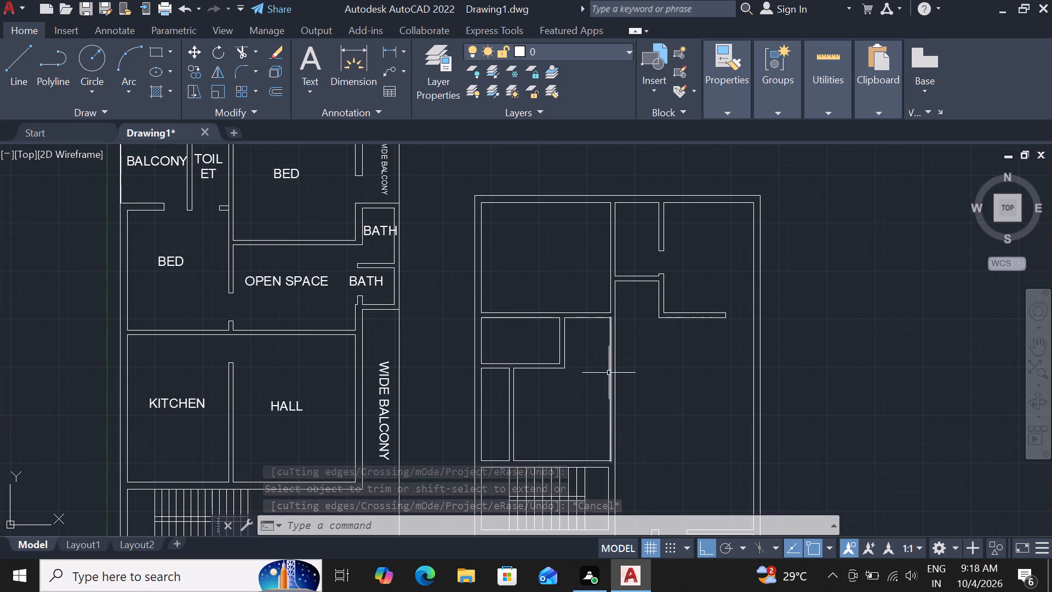
scroll(611, 339, "up", 1)
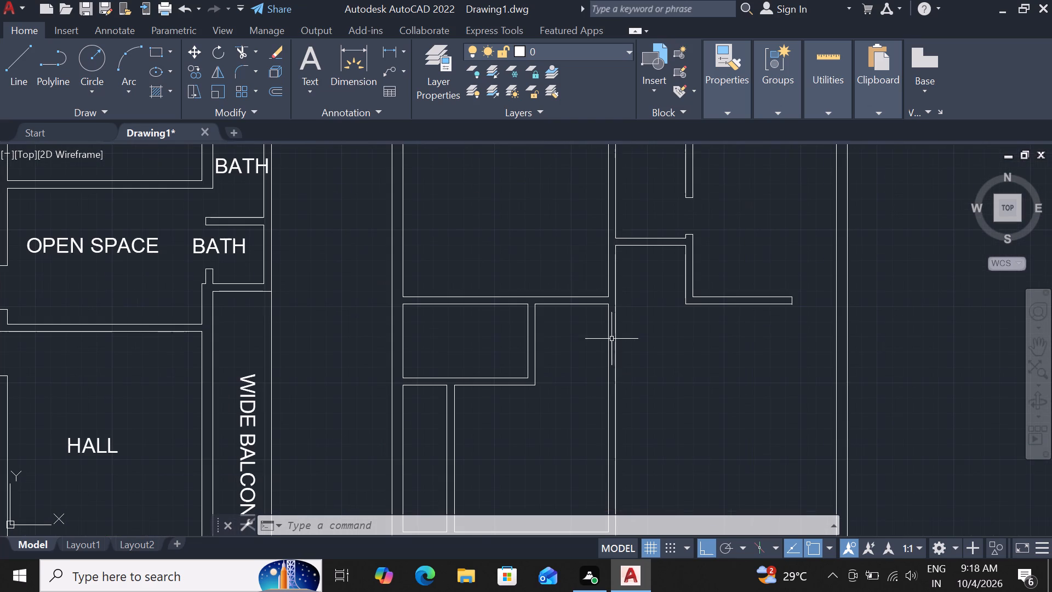
scroll(607, 320, "up", 1)
type("l")
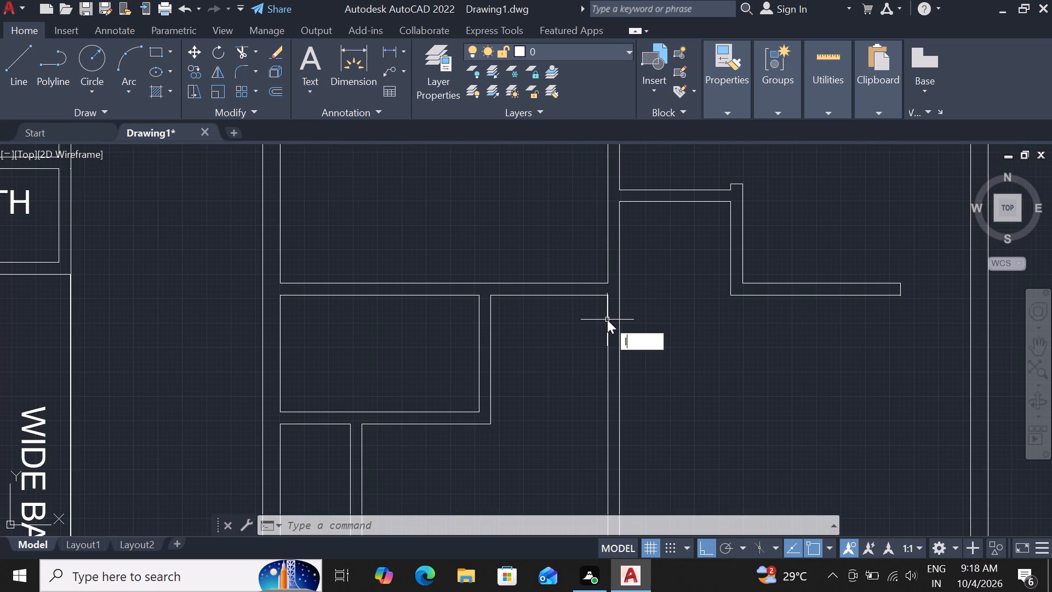
key("space")
left_click(605, 300)
scroll(622, 305, "up", 2)
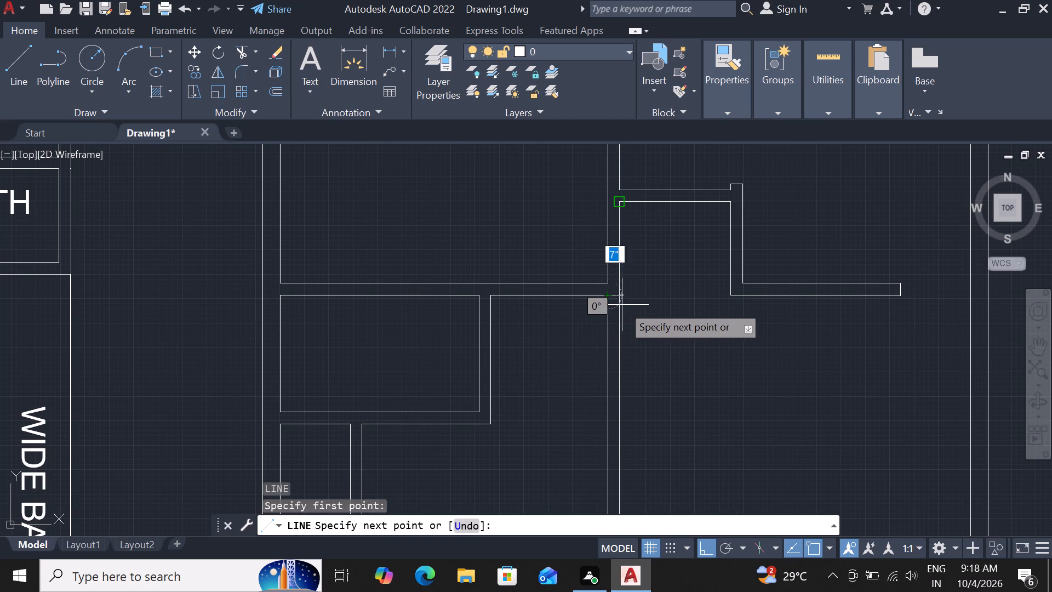
scroll(622, 305, "up", 1)
type("6\"")
key("Return")
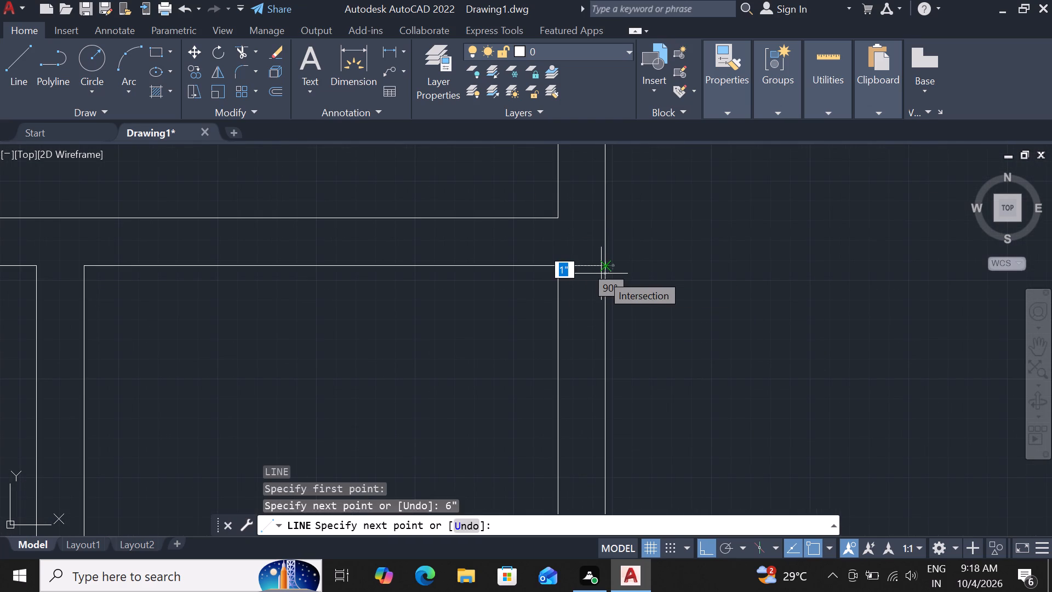
key("Escape")
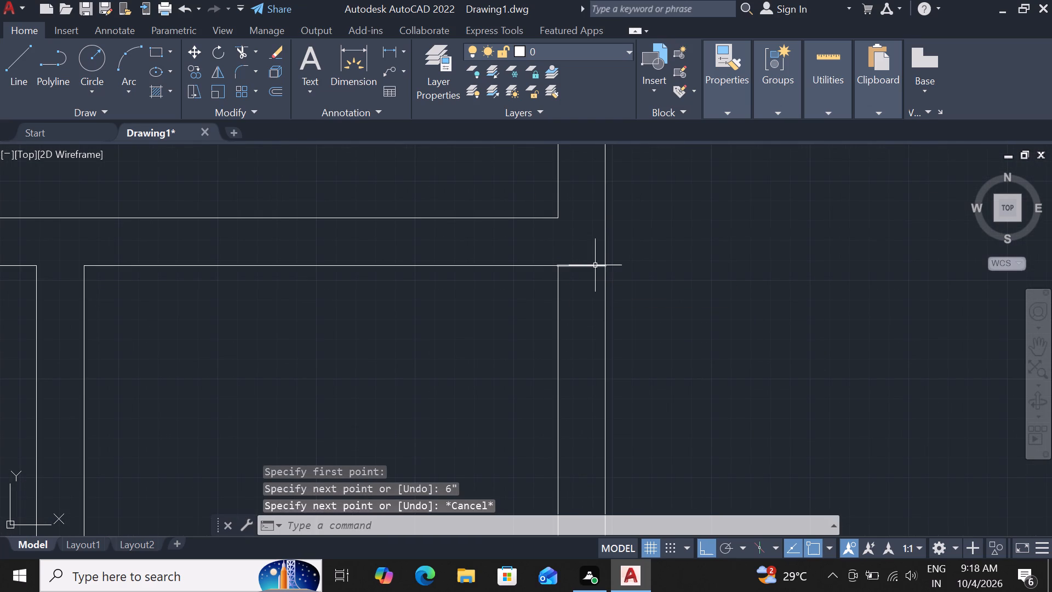
Offset the 6" line across the central wall 3' to the south.
left_click(595, 265)
type("of")
key("space")
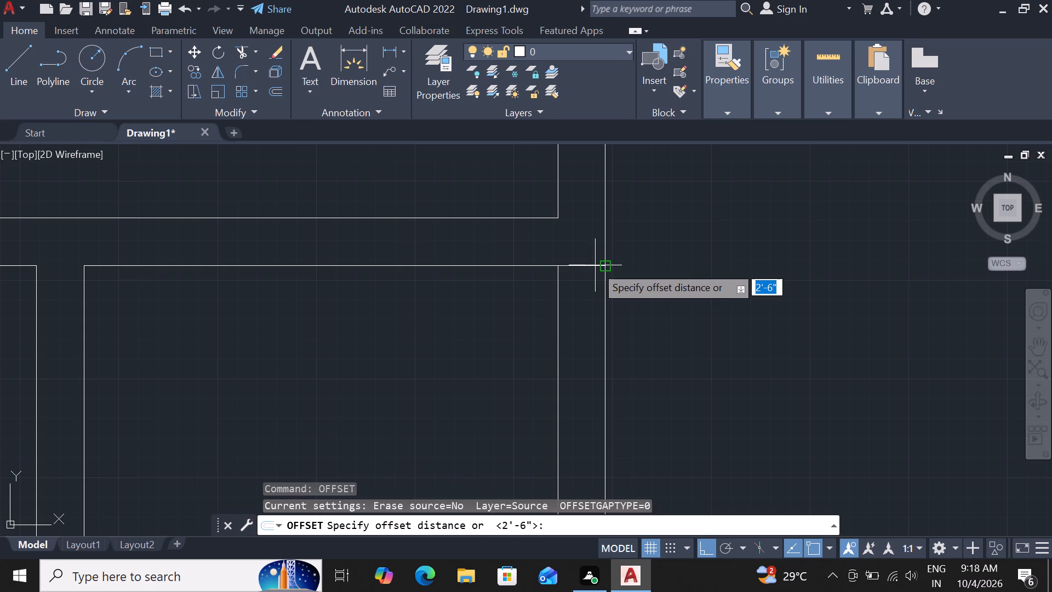
type("3'")
key("Return")
left_click(580, 323)
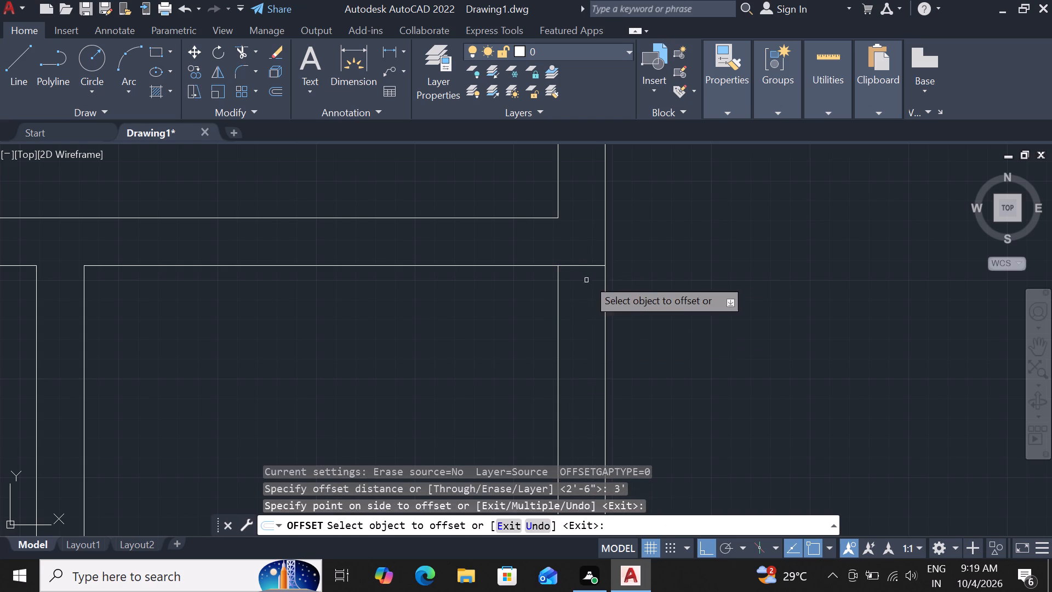
scroll(587, 278, "down", 3)
scroll(582, 350, "up", 1)
key("Escape")
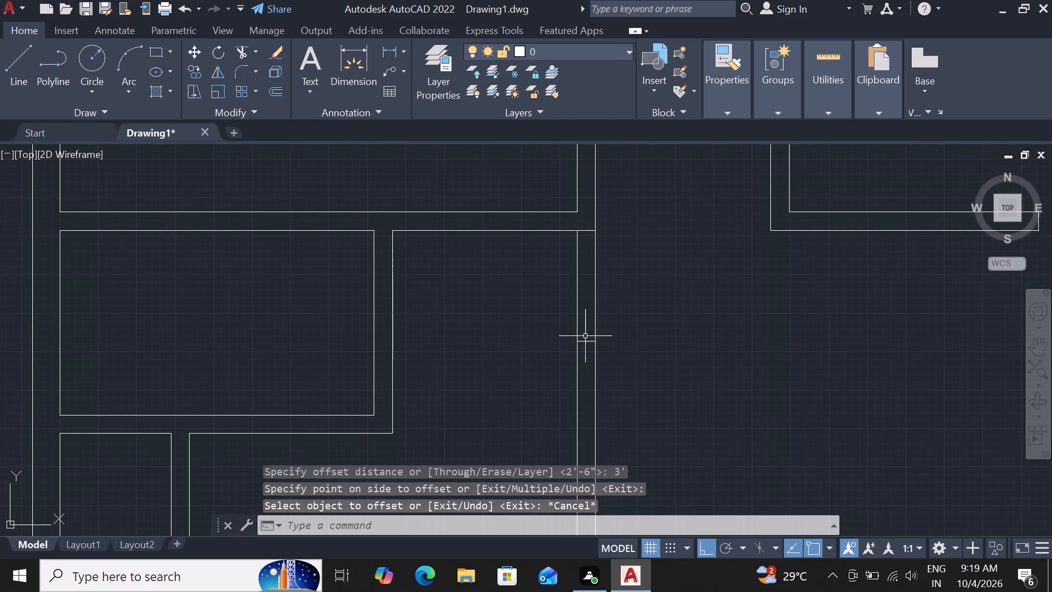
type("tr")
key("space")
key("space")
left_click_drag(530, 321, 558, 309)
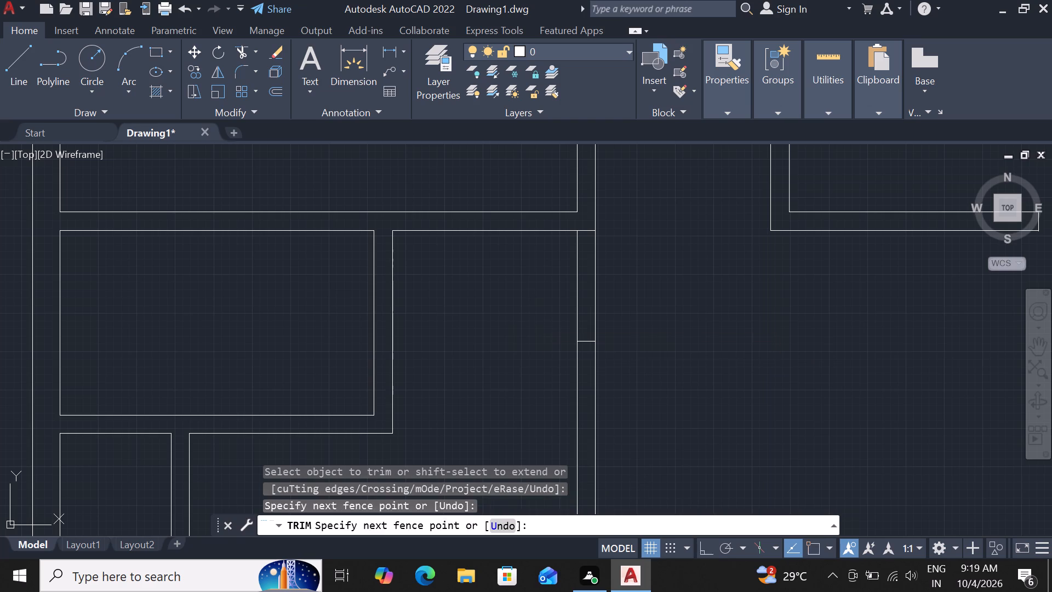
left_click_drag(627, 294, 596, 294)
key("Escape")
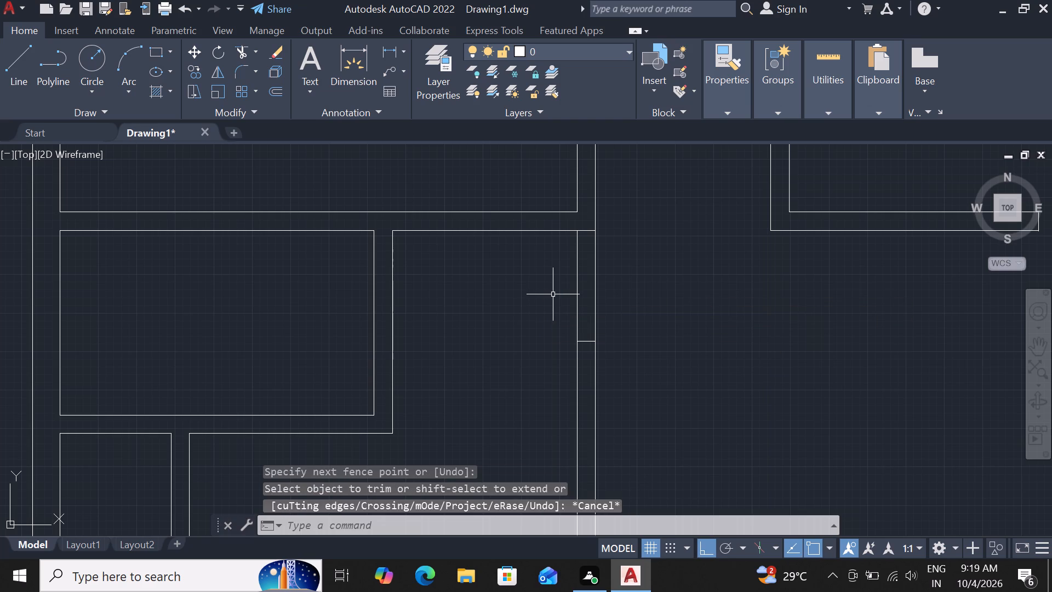
Trim both central wall lines between the 6" line and its 3' offset to open a doorway.
type("tr")
key("space")
key("space")
left_click(542, 299)
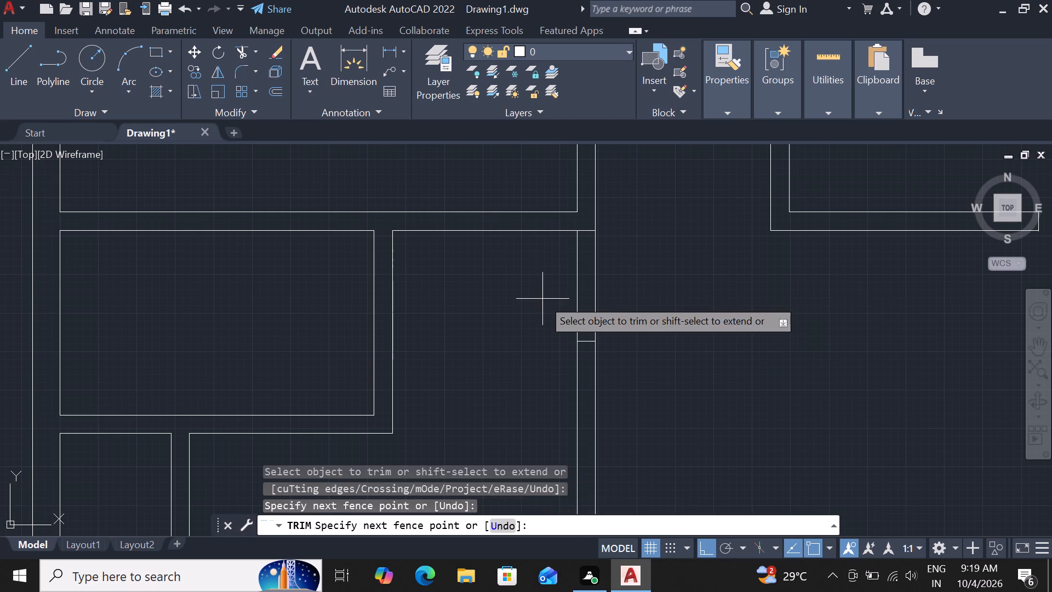
left_click(637, 292)
scroll(545, 287, "down", 1)
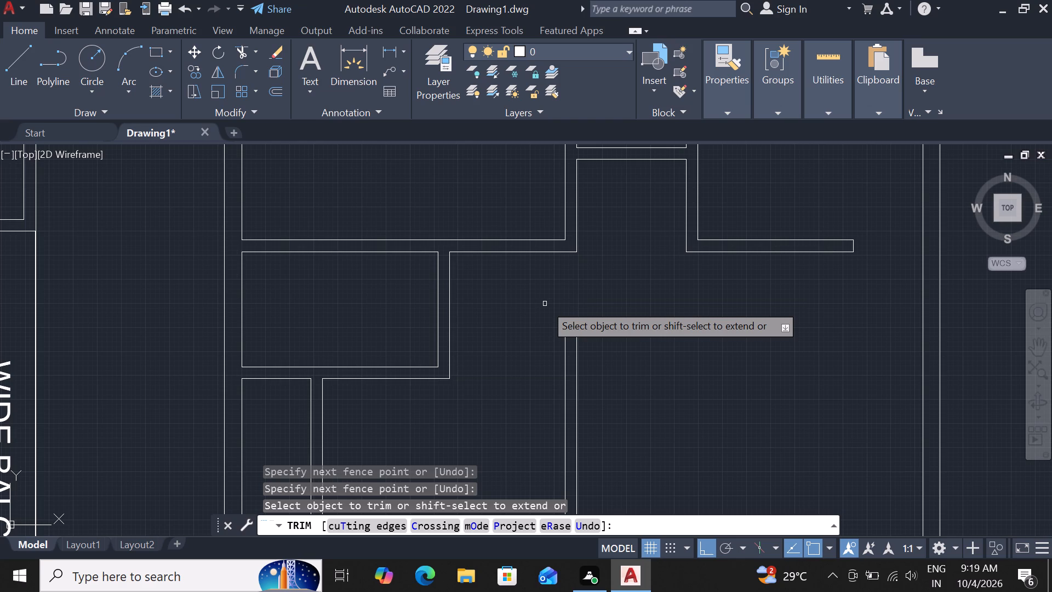
scroll(538, 312, "down", 2)
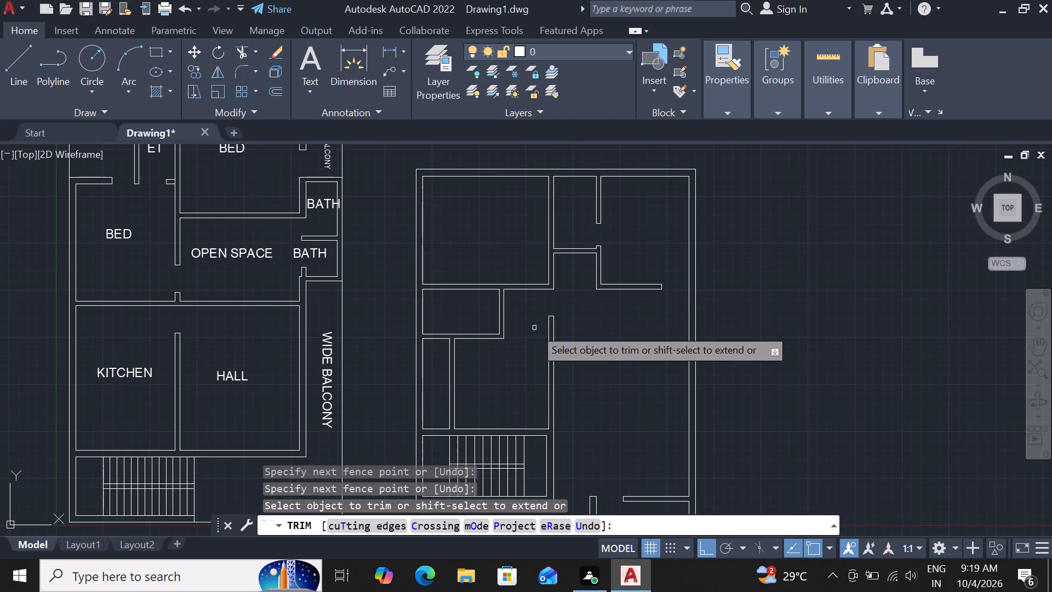
scroll(534, 328, "up", 1)
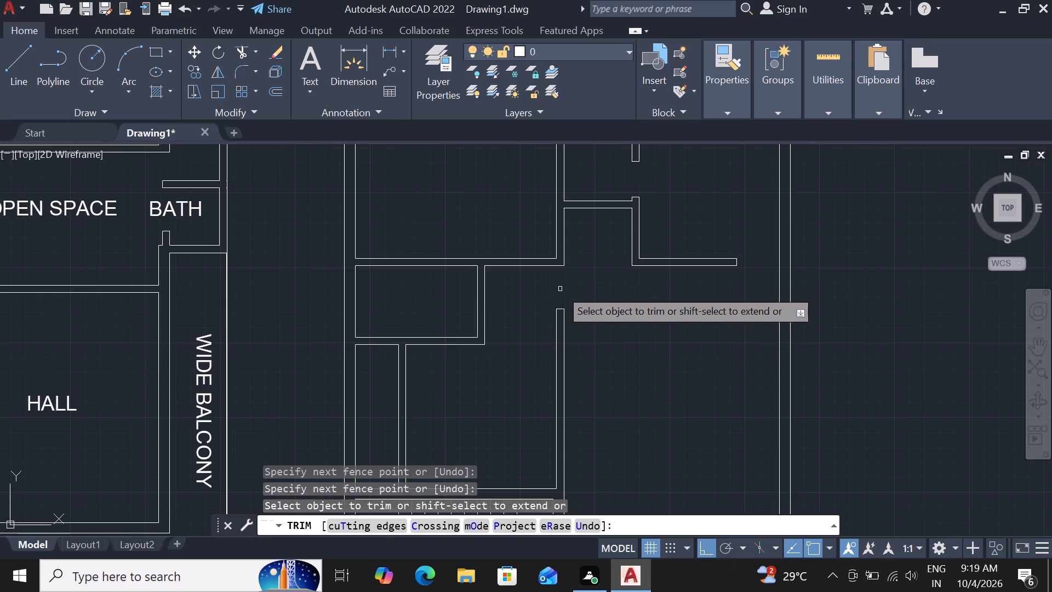
key("Escape")
Draw a line south across the northwest room's south wall, from the room's inner southeast corner to the wall's southern line.
scroll(543, 237, "up", 2)
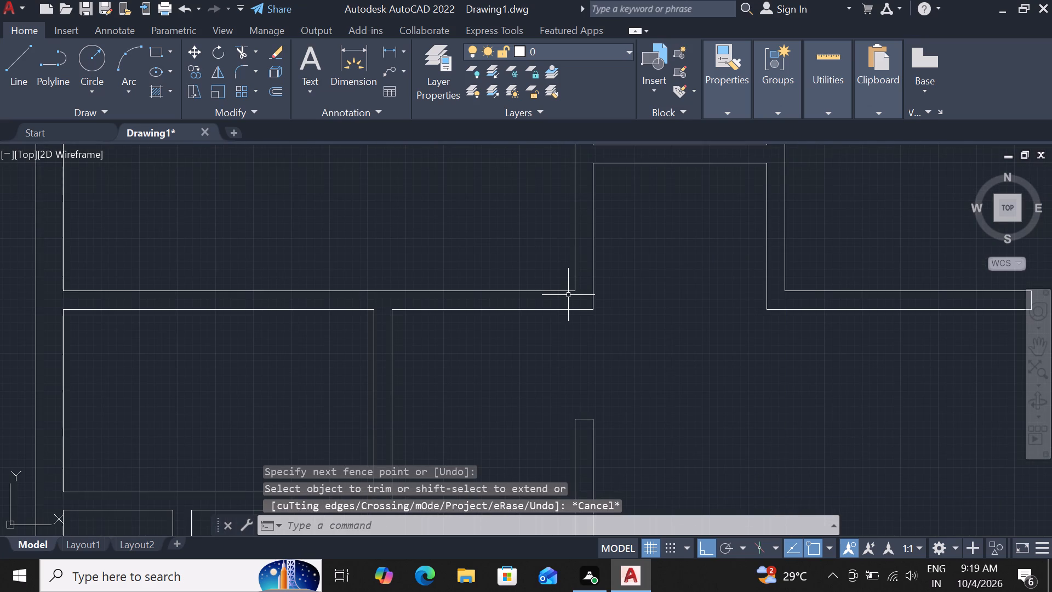
scroll(569, 295, "up", 2)
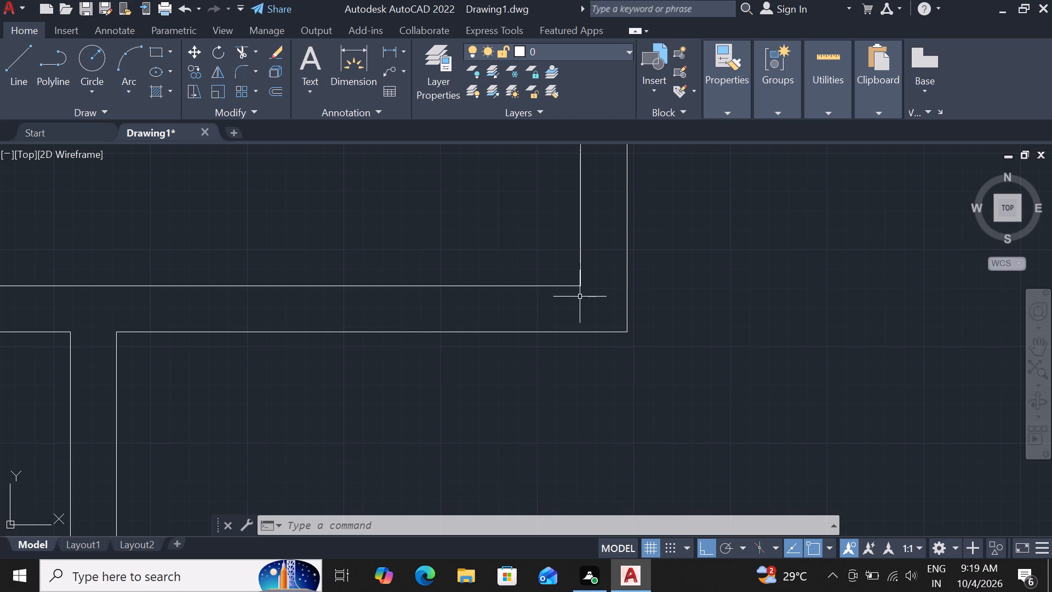
type("l")
key("space")
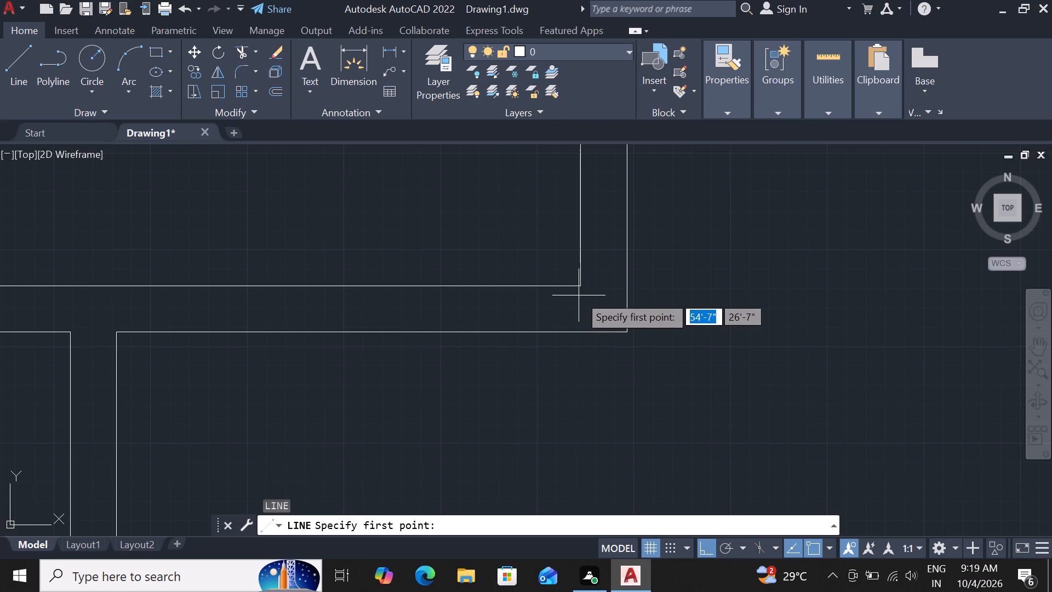
left_click(580, 286)
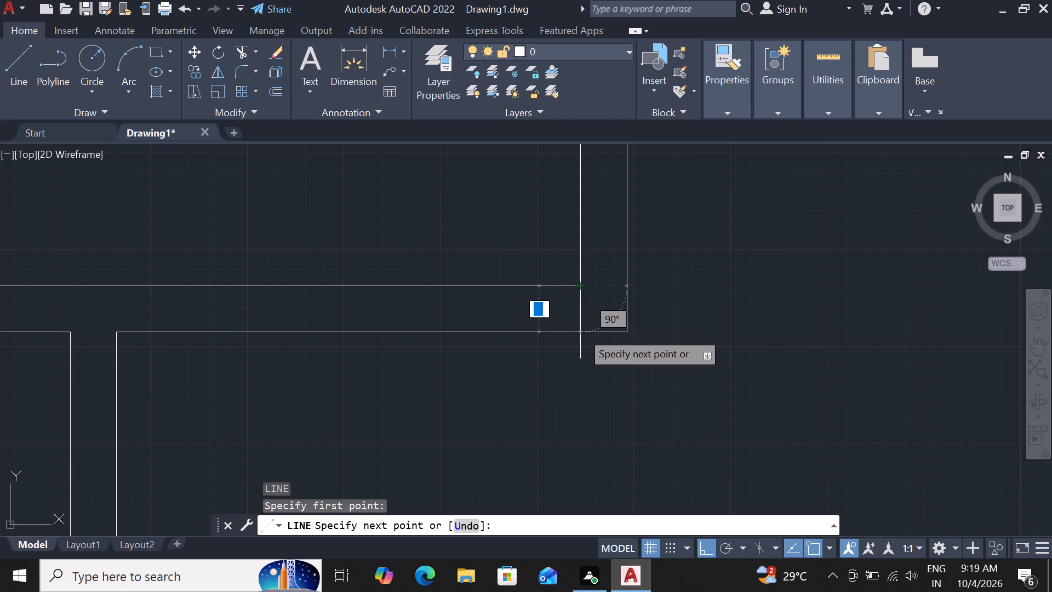
left_click(581, 332)
key("Escape")
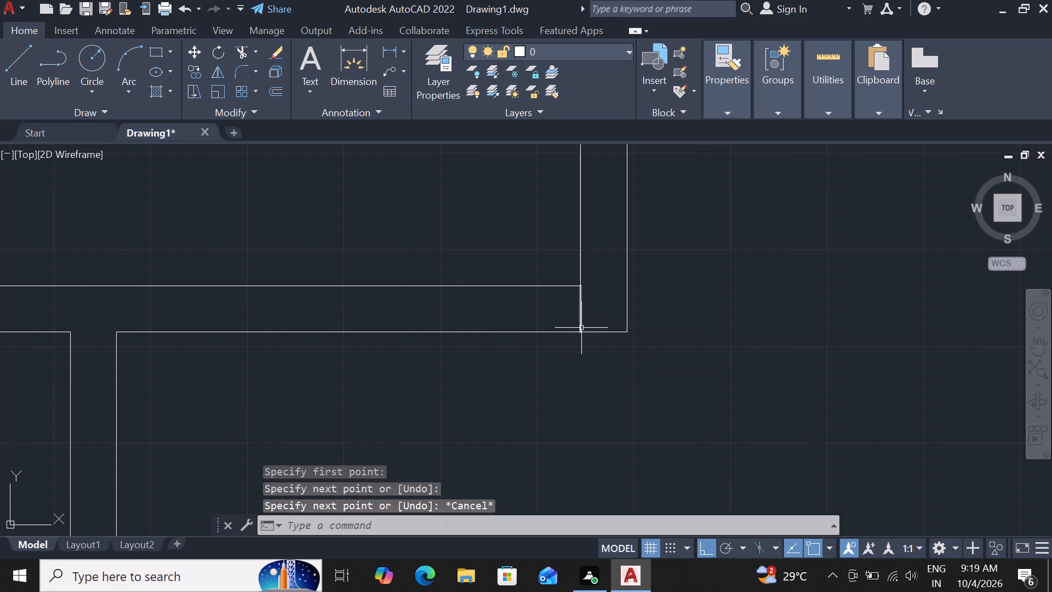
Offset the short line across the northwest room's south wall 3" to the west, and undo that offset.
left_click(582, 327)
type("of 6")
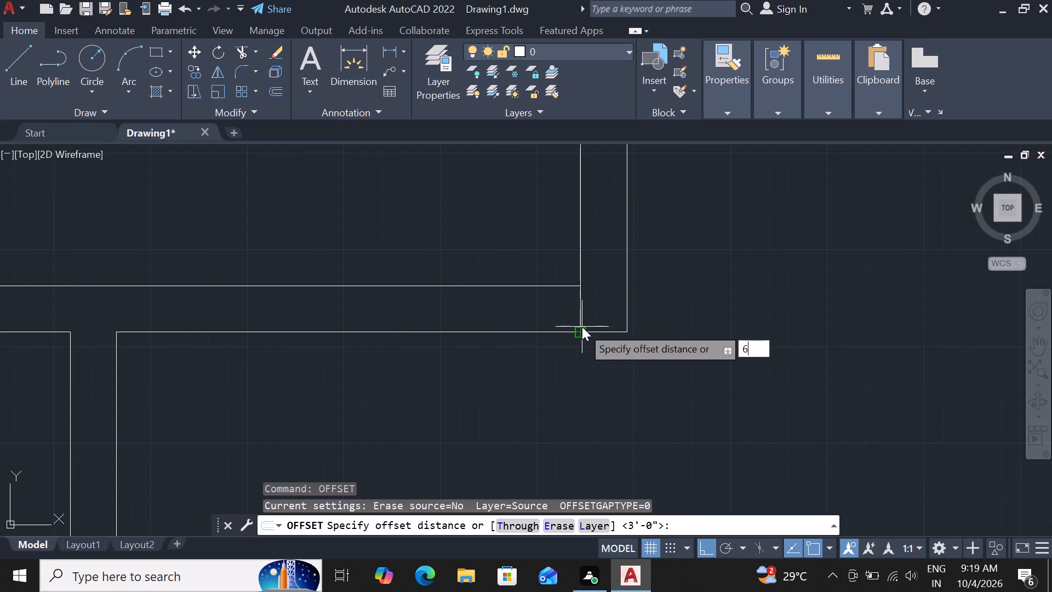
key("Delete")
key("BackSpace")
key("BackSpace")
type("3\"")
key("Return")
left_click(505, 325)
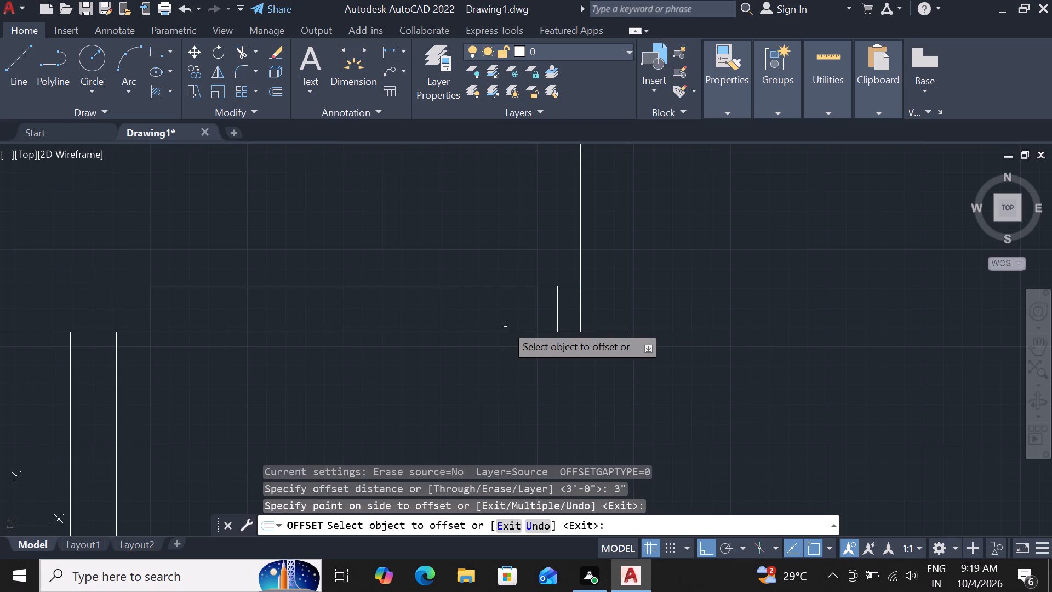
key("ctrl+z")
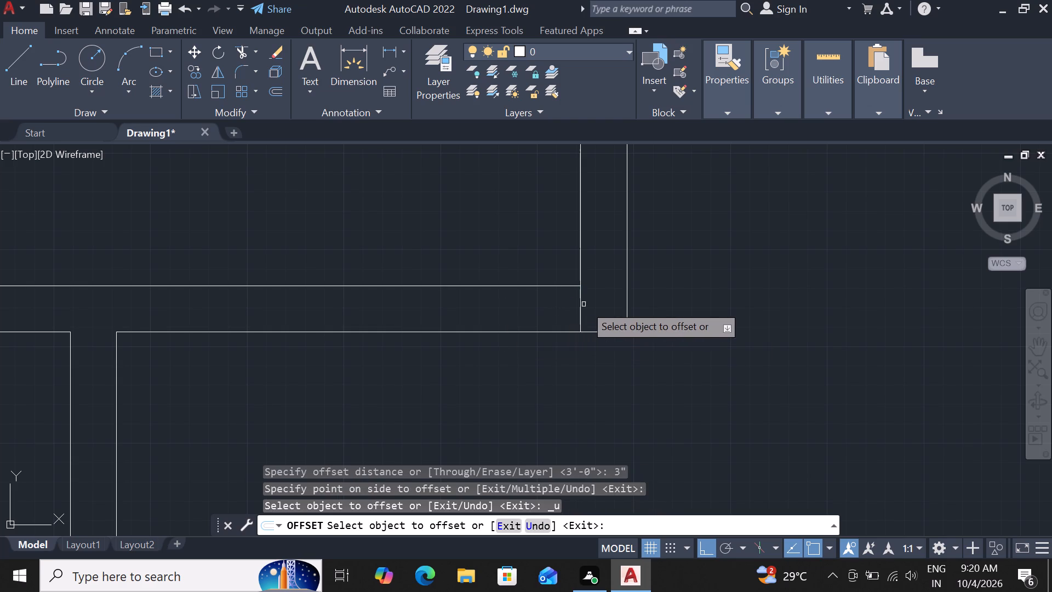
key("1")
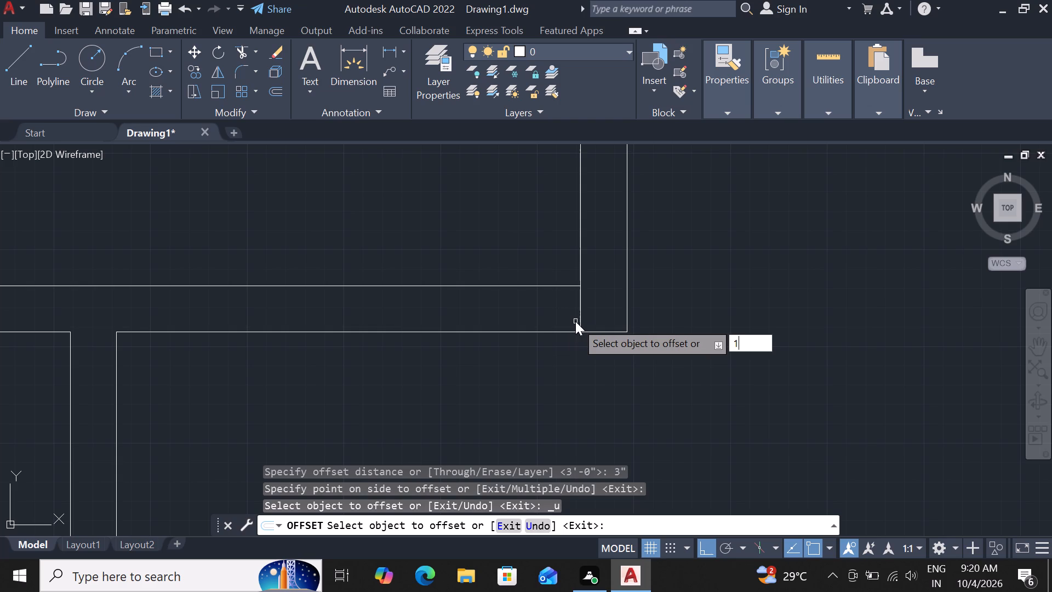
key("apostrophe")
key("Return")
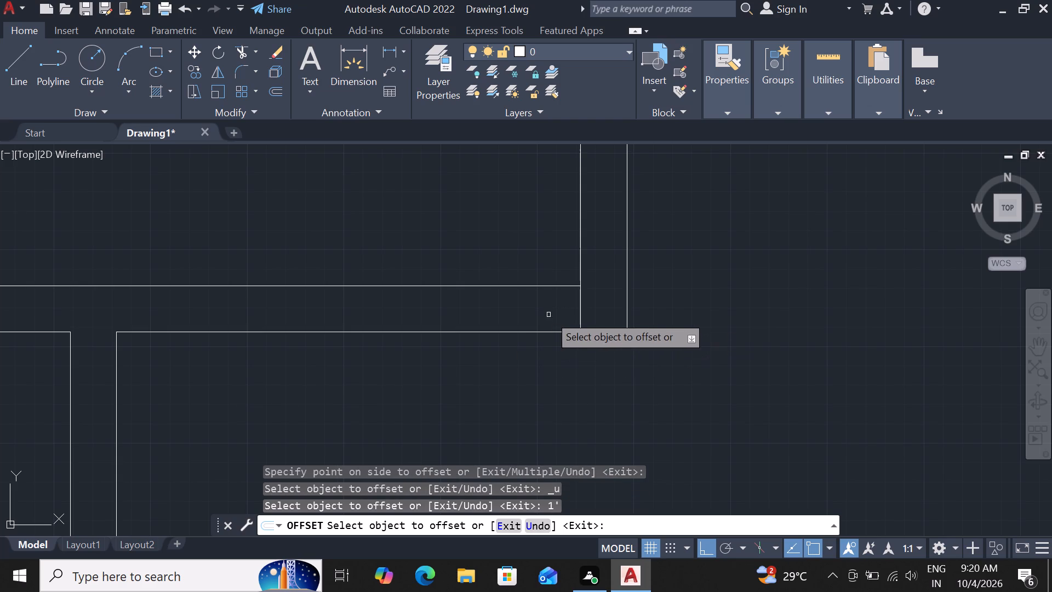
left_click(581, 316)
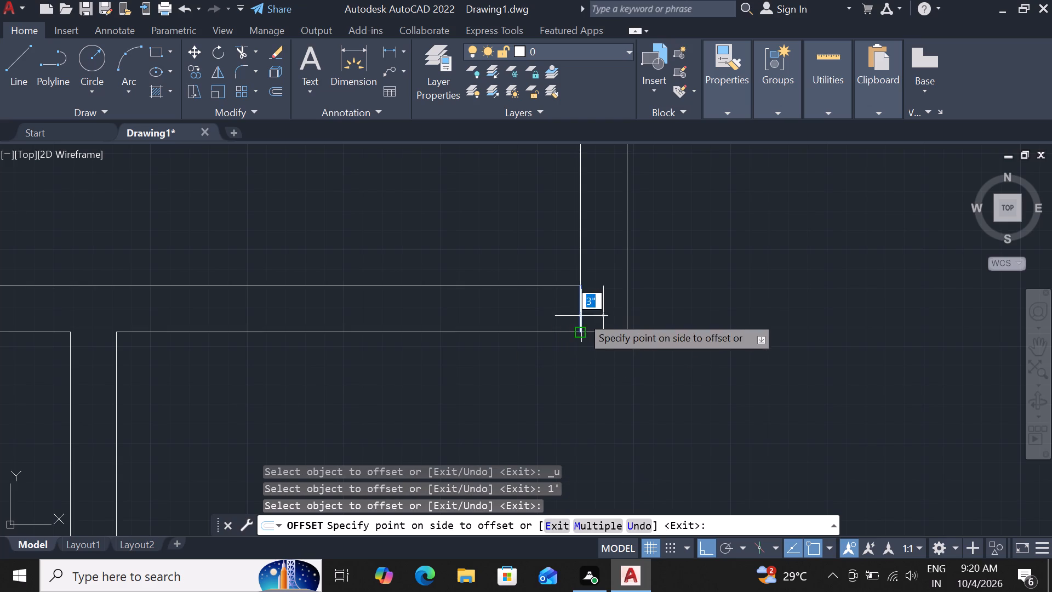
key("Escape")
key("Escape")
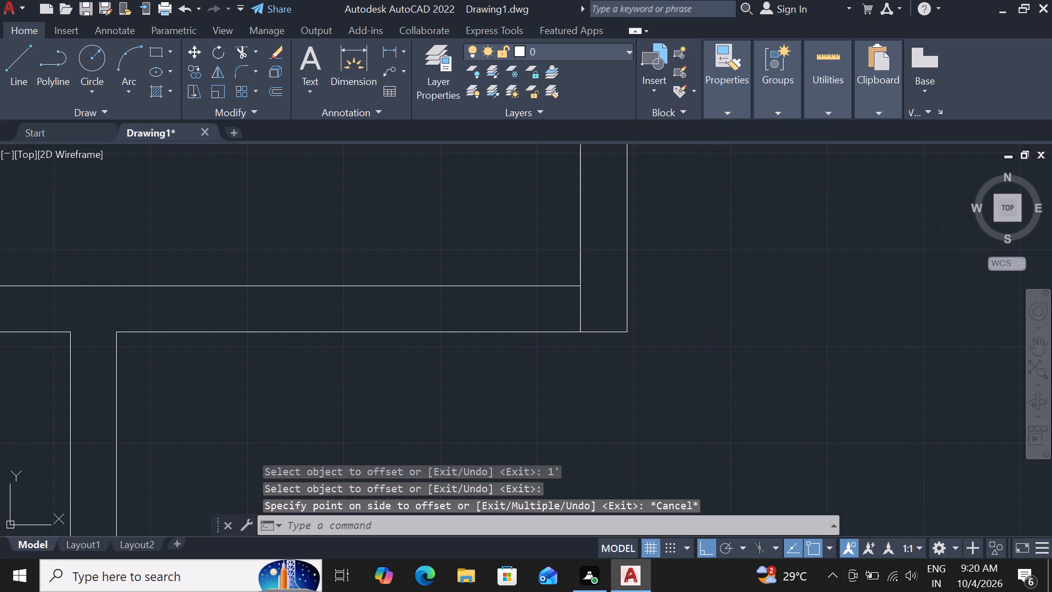
Offset the short line across the northwest room's south wall 1' to the west.
key("o")
type("f 1'")
key("Return")
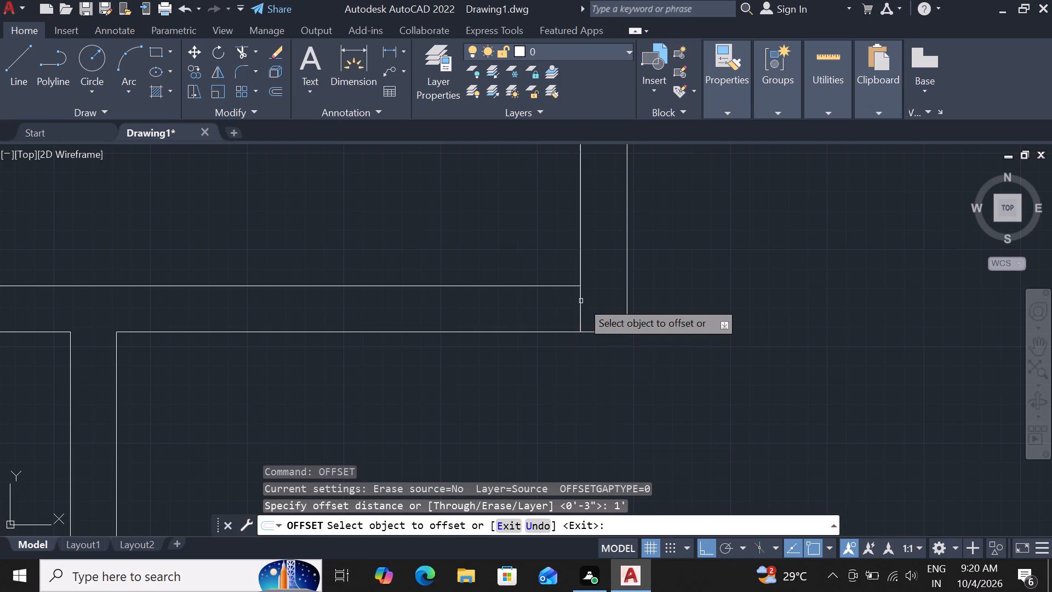
left_click(581, 301)
left_click(510, 306)
scroll(528, 318, "down", 1)
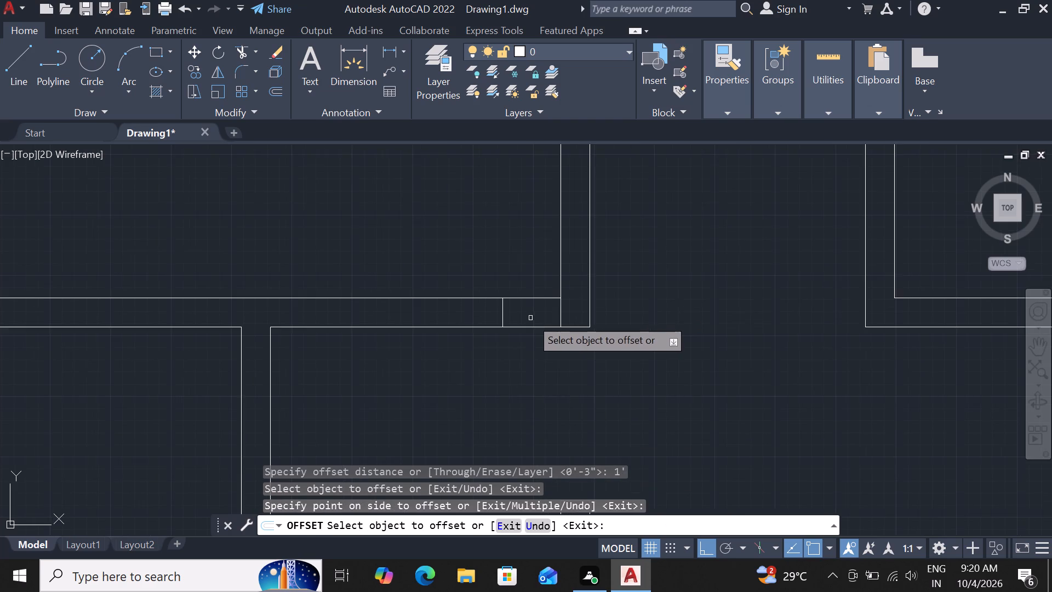
scroll(531, 318, "down", 1)
key("Escape")
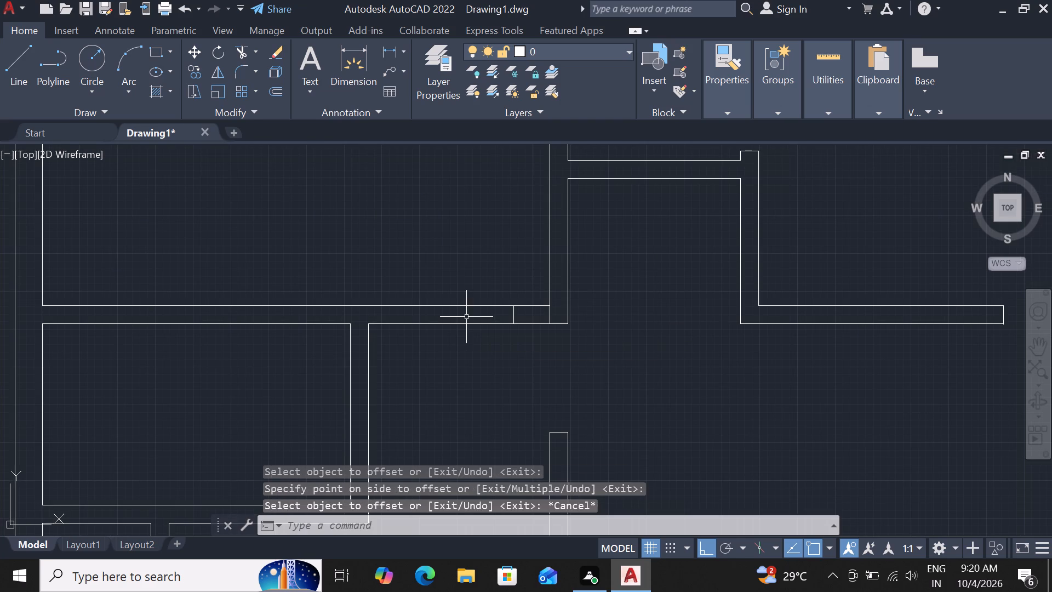
scroll(450, 345, "up", 1)
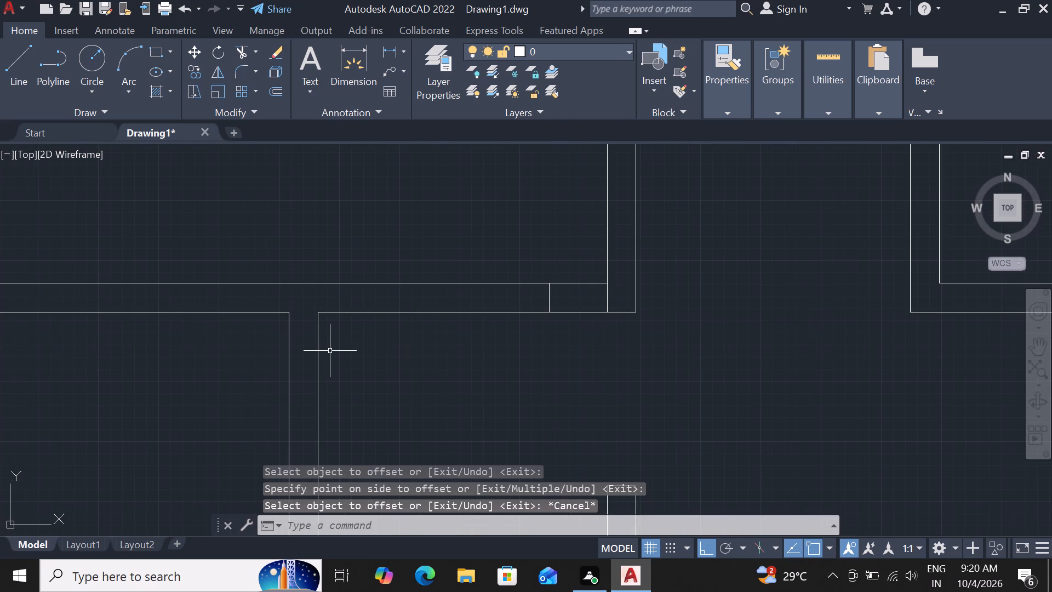
Extend the outer east wall line of the small west room north to the upper line of the wall above it.
key("e")
key("x")
key("space")
key("space")
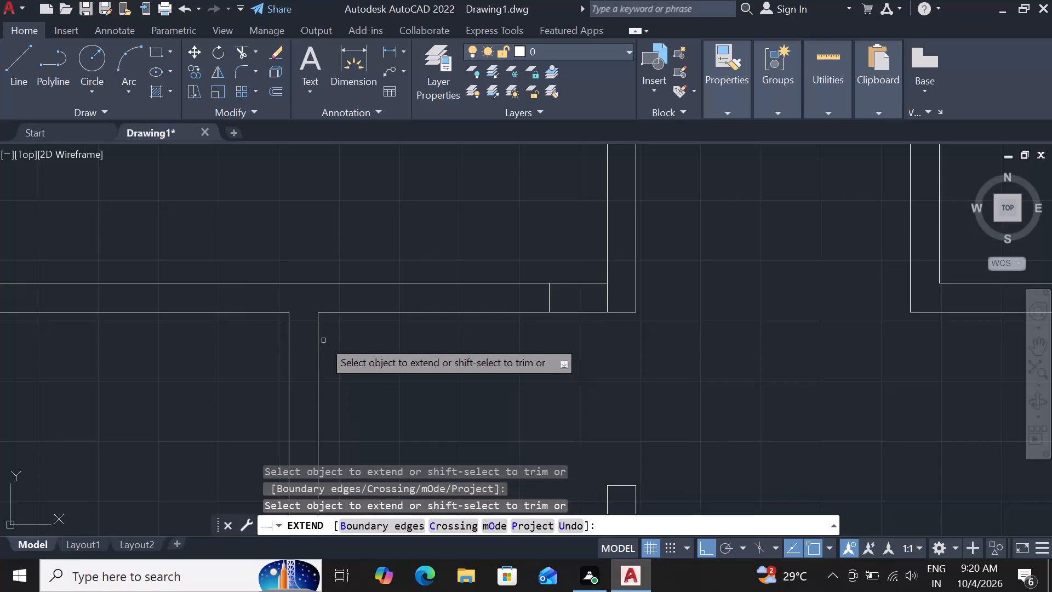
left_click(319, 330)
scroll(474, 348, "down", 1)
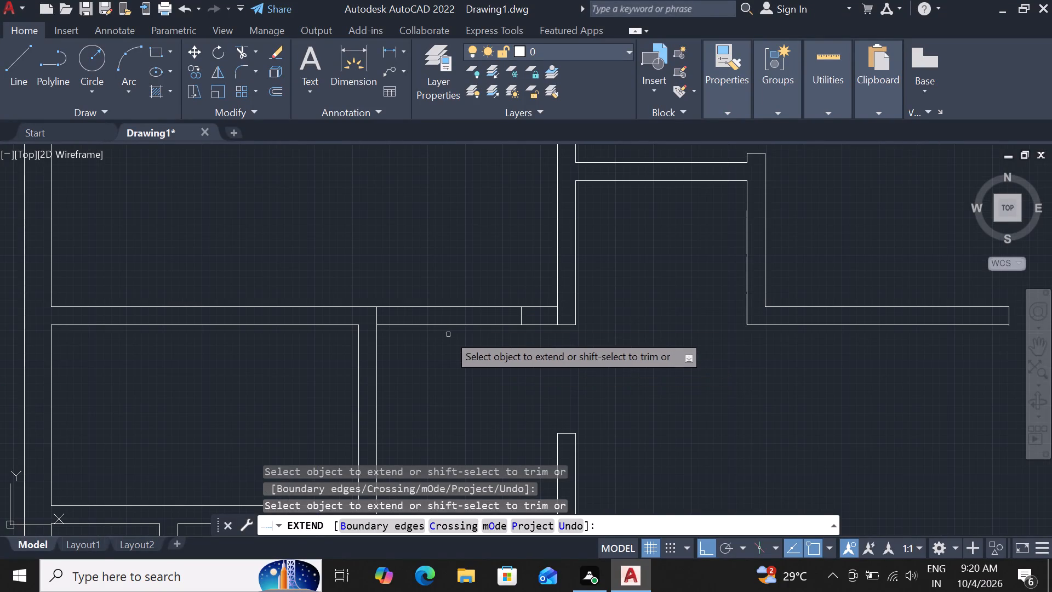
key("Escape")
Trim both wall lines between the extended east wall line and the short 1' offset line to open the passage.
type("tr")
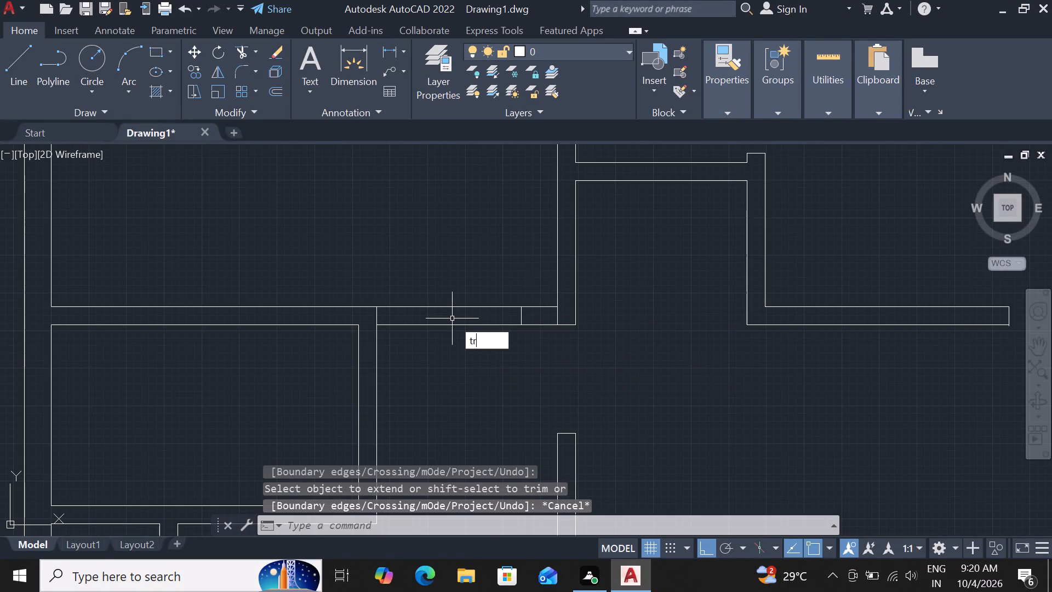
key("space")
key("space")
left_click_drag(443, 356, 447, 331)
left_click_drag(454, 278, 448, 315)
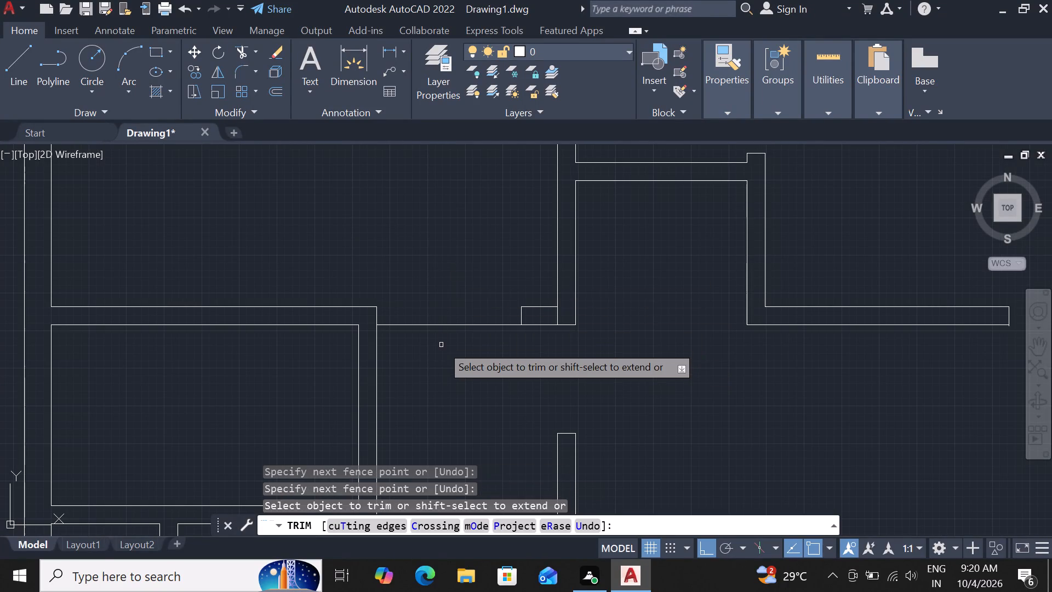
left_click(447, 326)
scroll(465, 351, "down", 2)
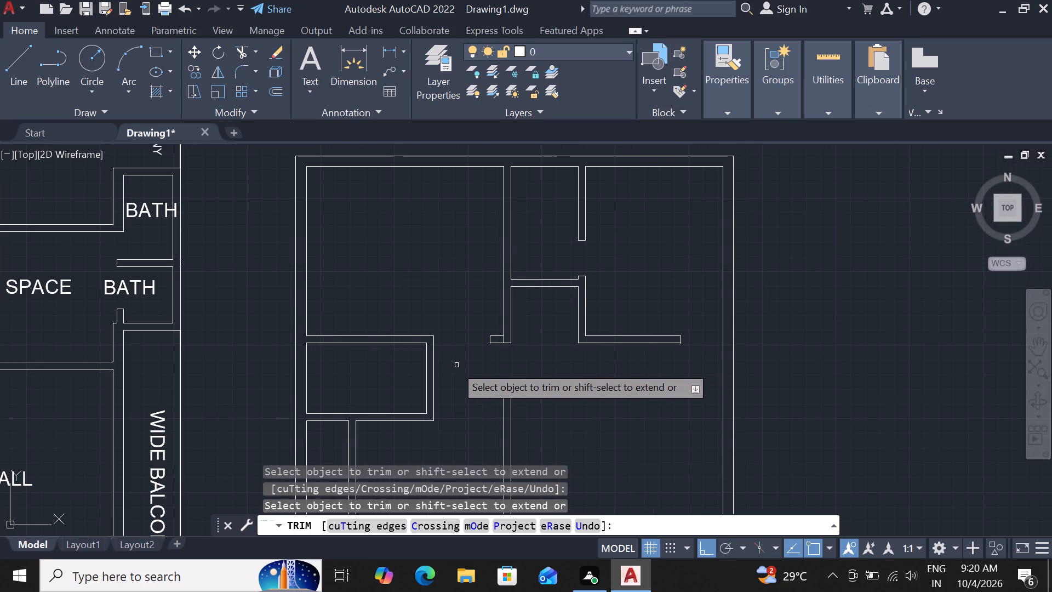
scroll(462, 361, "down", 1)
key("Escape")
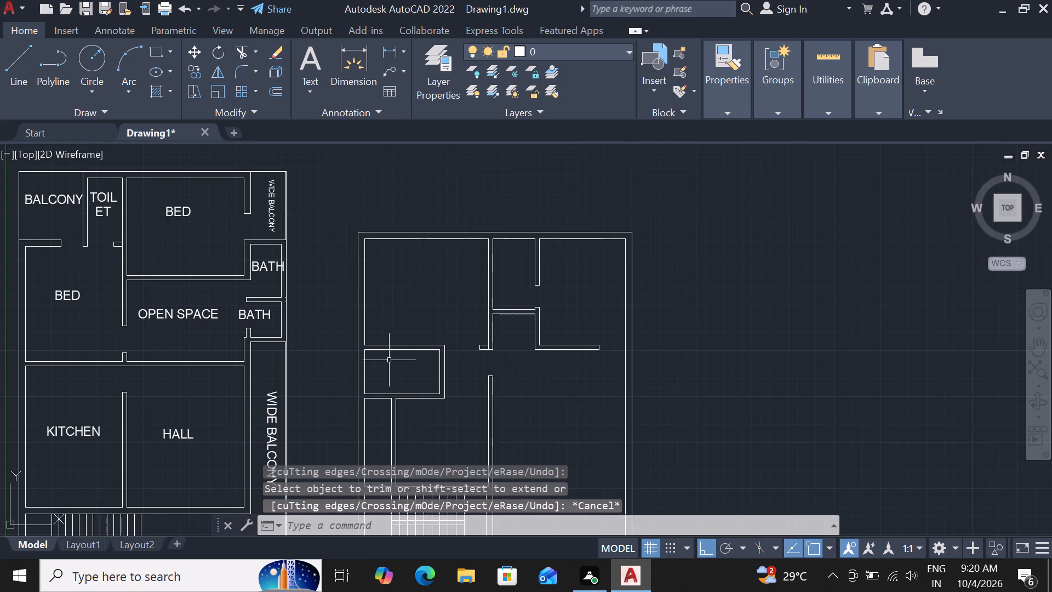
Draw a 6" line north across the small west room's north wall from the room's inner northeast corner.
scroll(389, 360, "up", 3)
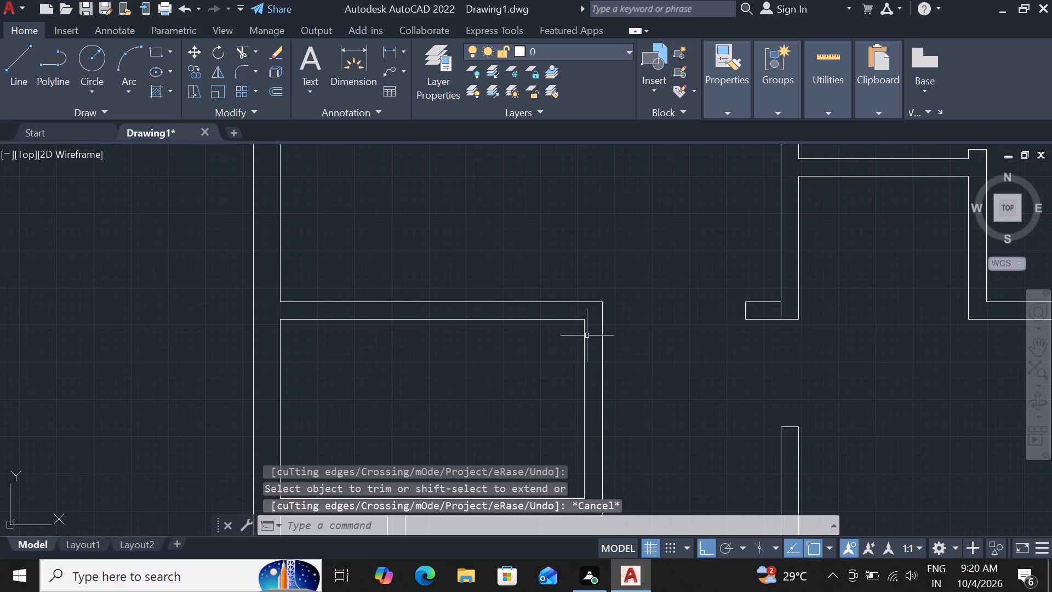
type("l")
key("space")
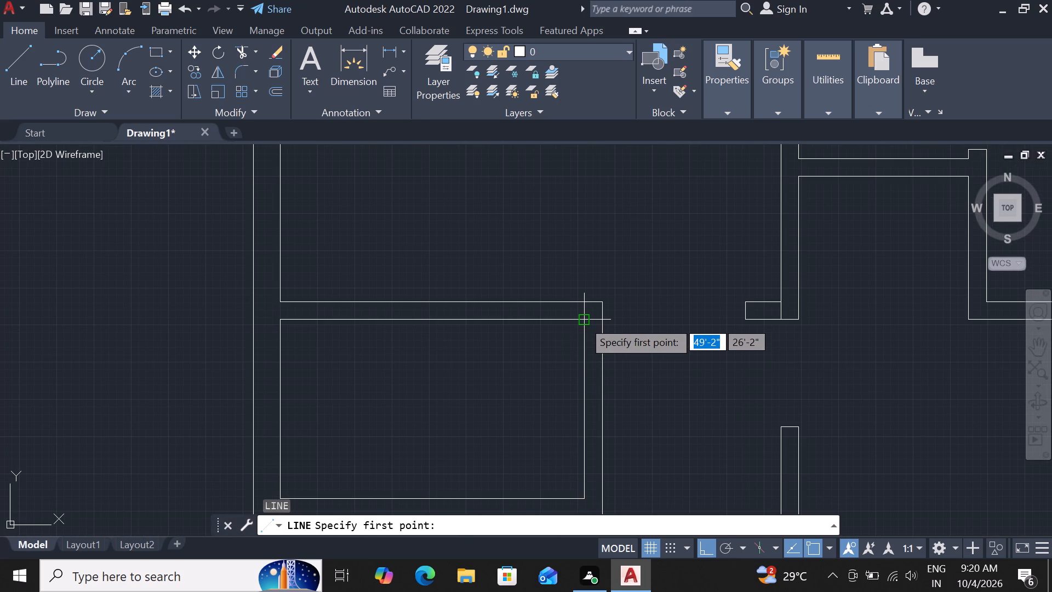
left_click(582, 320)
scroll(575, 303, "up", 3)
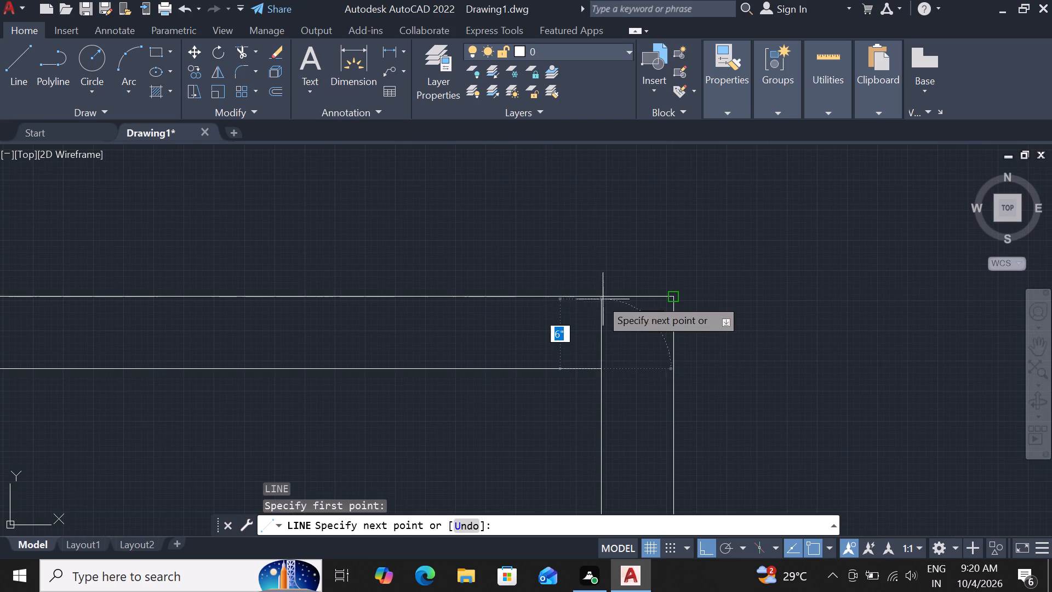
type("6\"")
key("Return")
key("Escape")
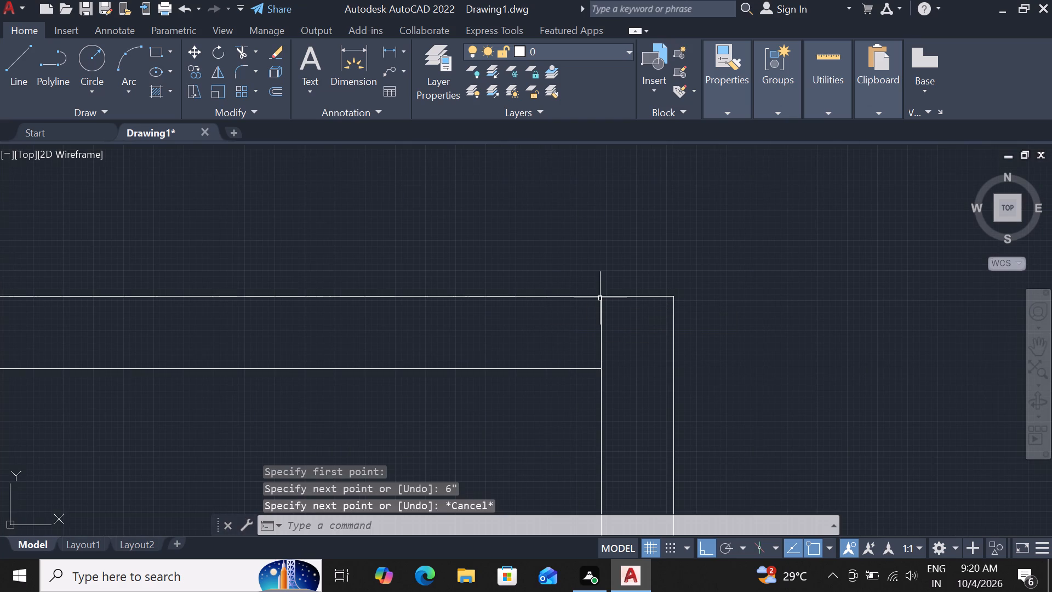
Offset the 6" line across the small room's north wall 1' to the west.
left_click(599, 306)
type("of")
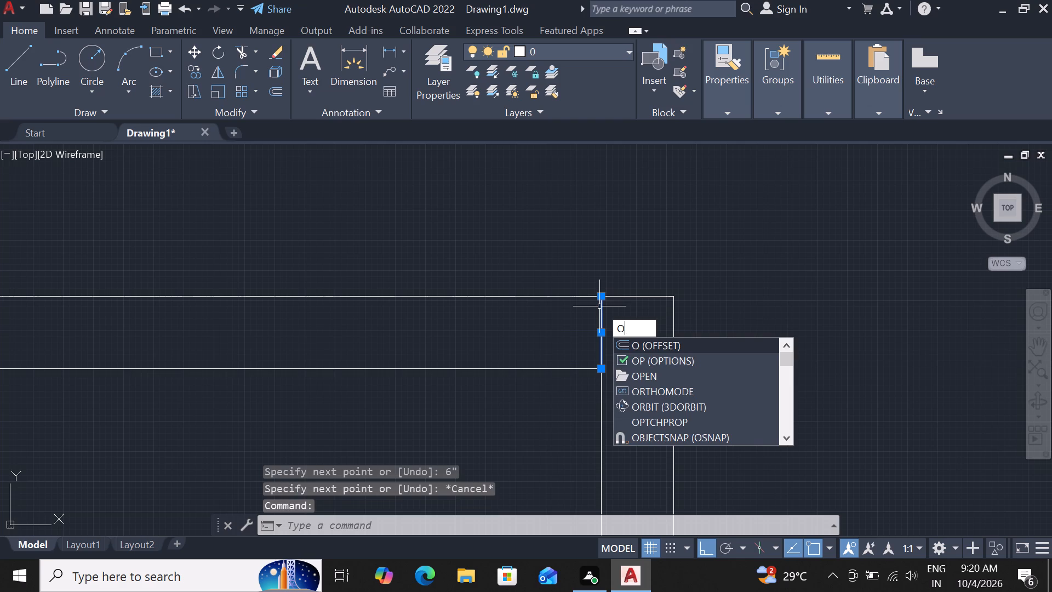
key("space")
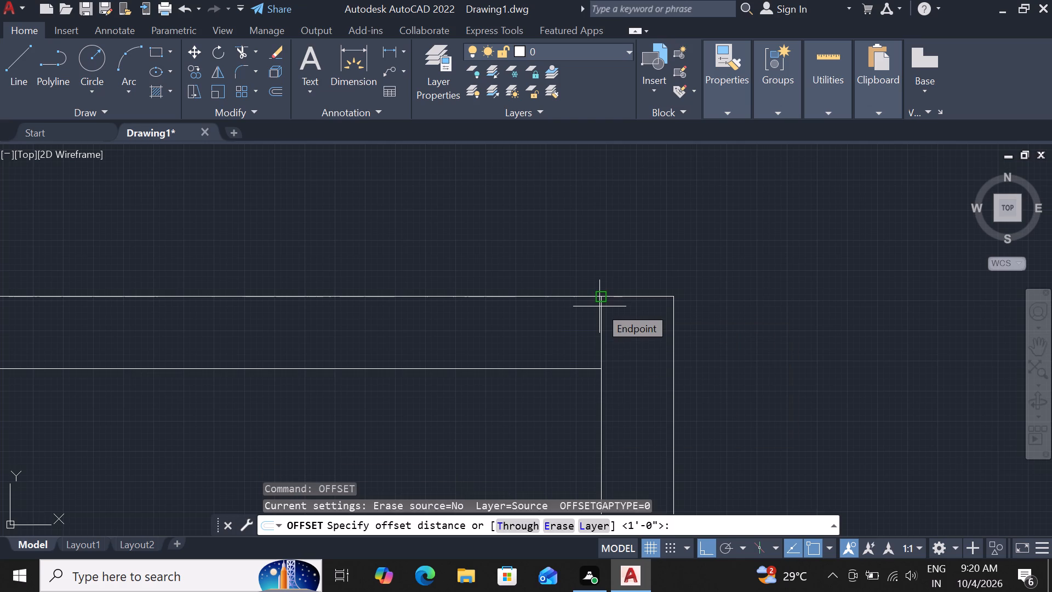
key("3")
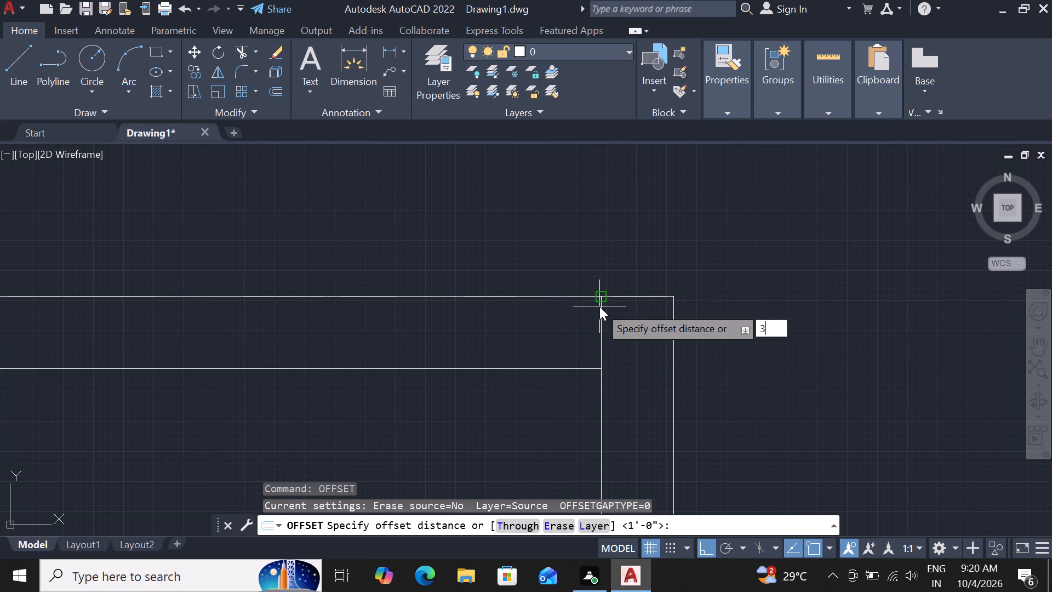
key("BackSpace")
type("1'")
key("Return")
left_click(551, 327)
scroll(564, 323, "down", 2)
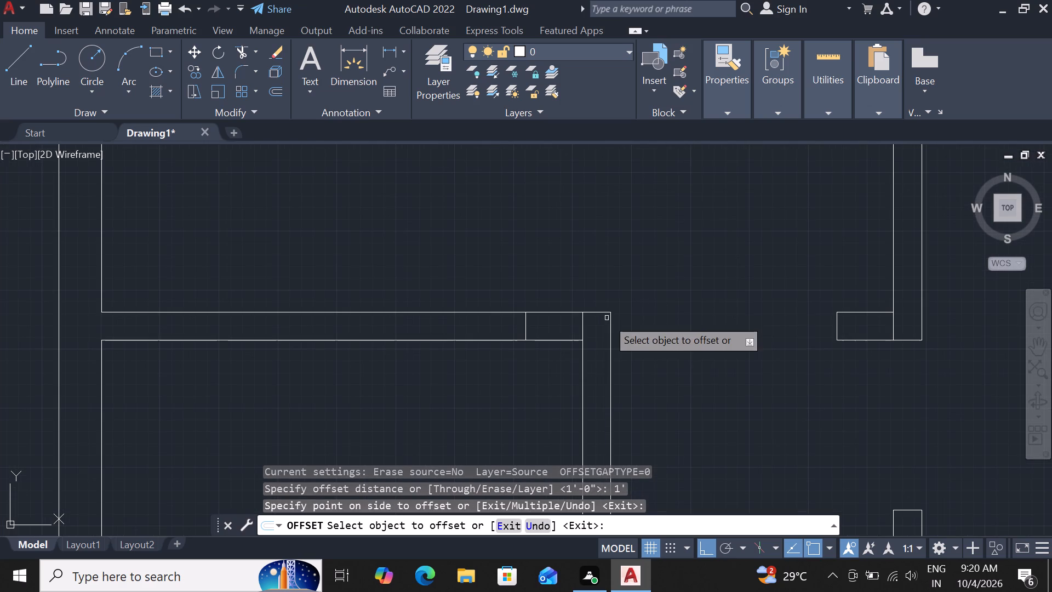
scroll(501, 333, "down", 2)
scroll(485, 374, "up", 2)
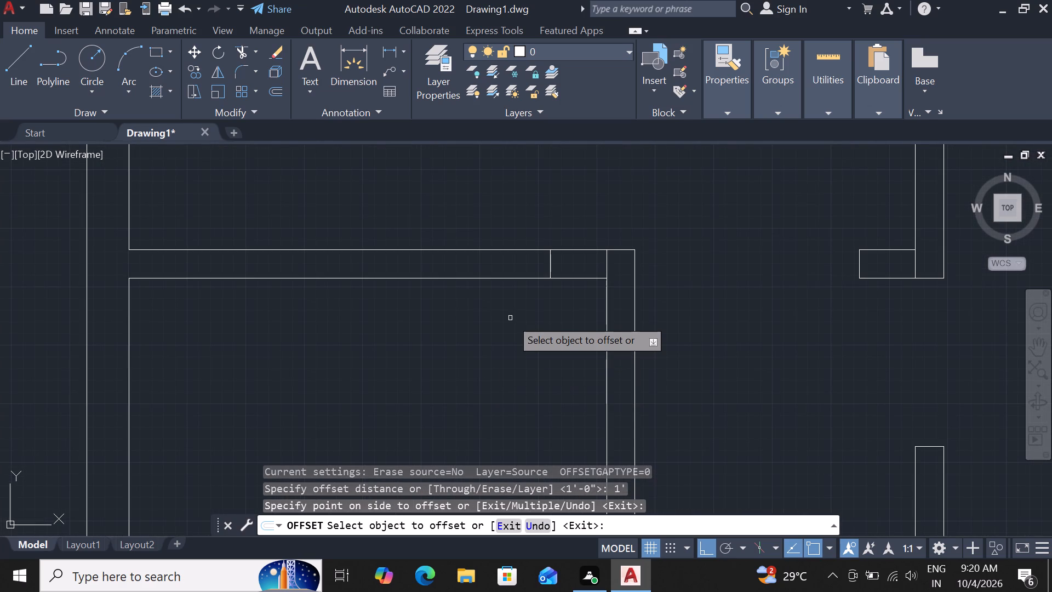
key("Escape")
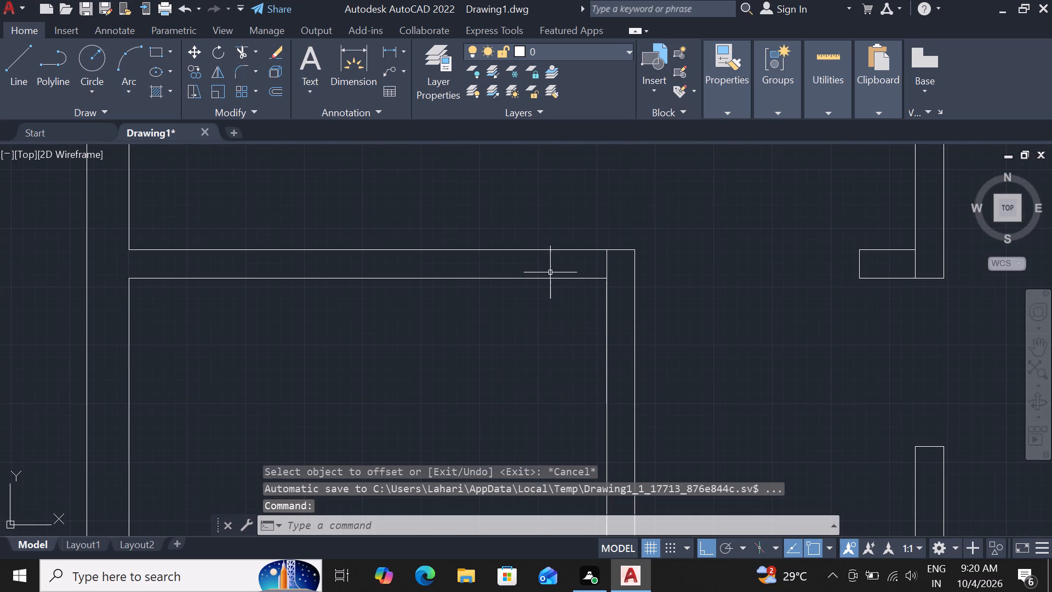
Offset the new short line in the small room's north wall 3' to the west.
left_click(550, 272)
type("of")
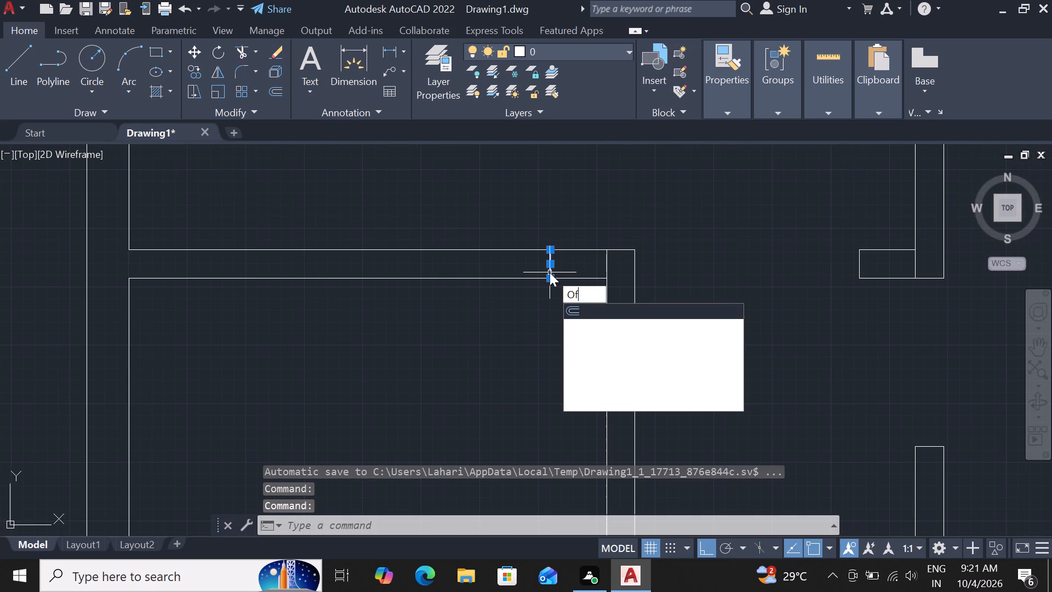
key("space")
type("3'")
key("Return")
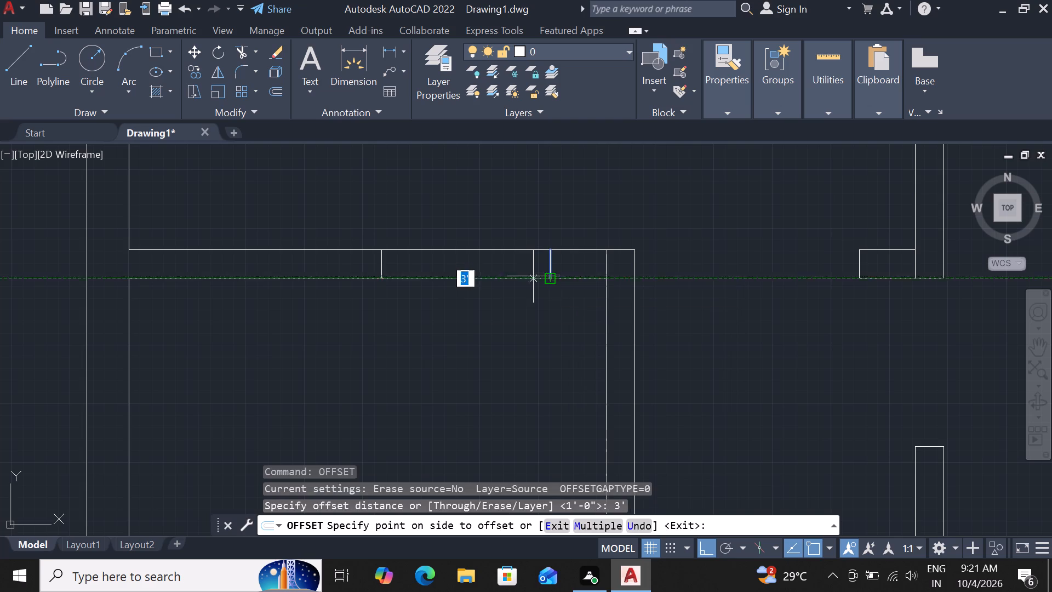
left_click(470, 291)
key("Escape")
Trim both lines of the small room's north wall between the 3'-spaced short lines to open a doorway.
type("tr")
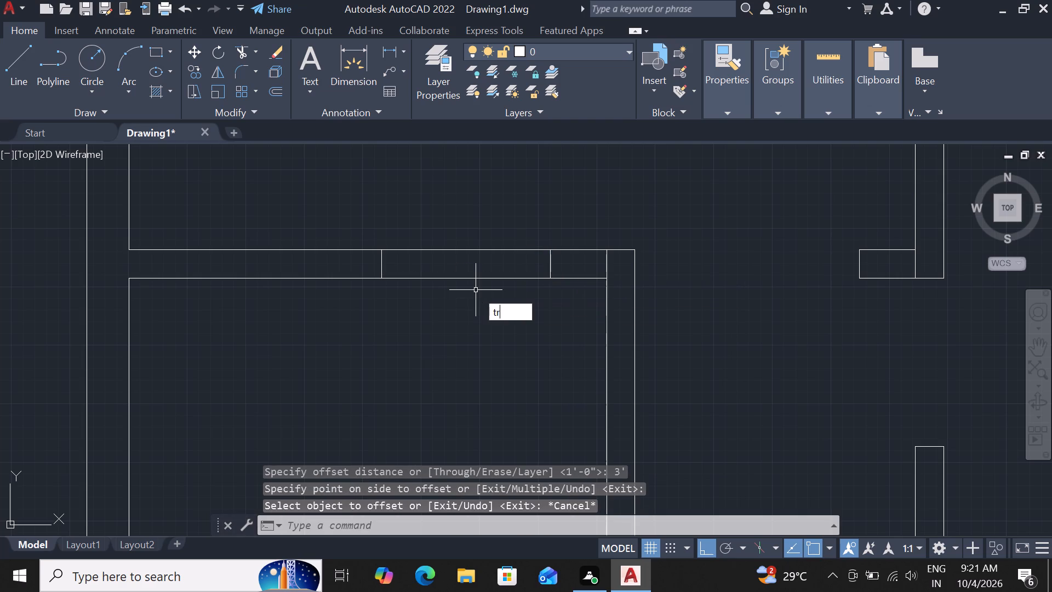
key("space")
key("space")
left_click_drag(470, 317, 472, 300)
left_click(495, 237)
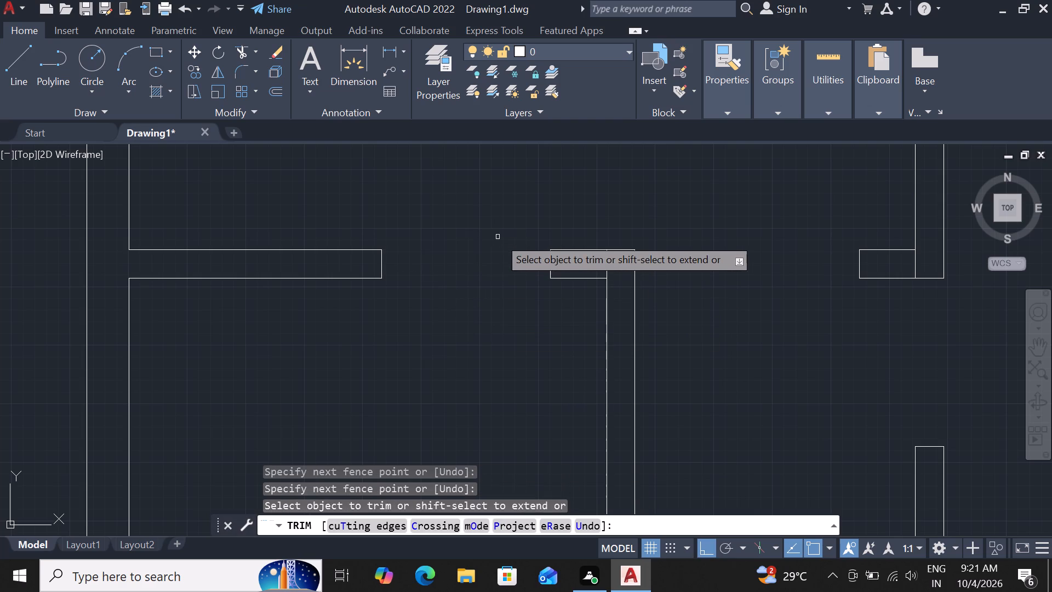
scroll(500, 240, "down", 4)
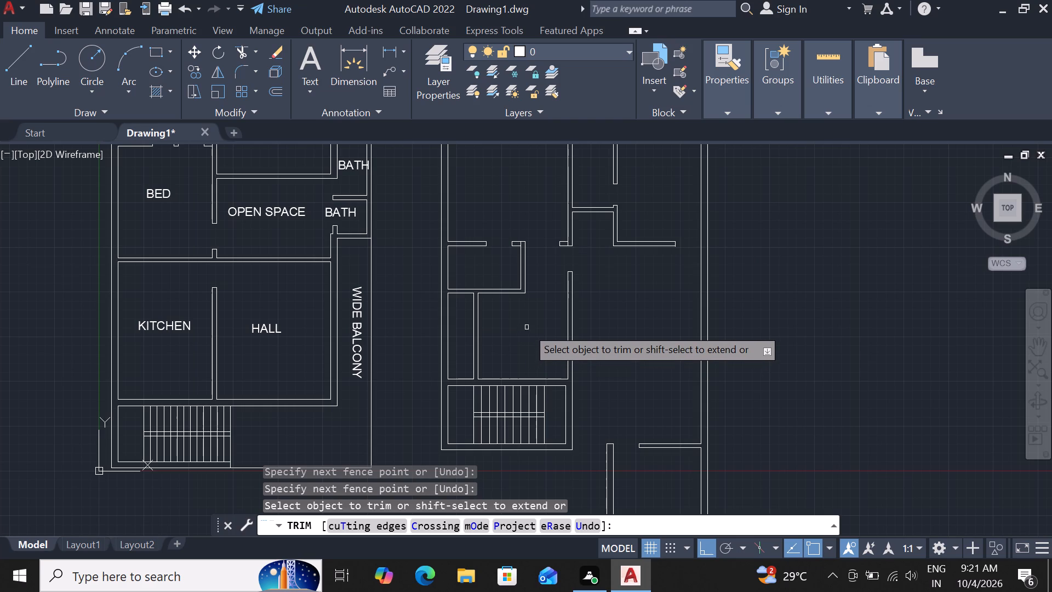
scroll(530, 323, "down", 1)
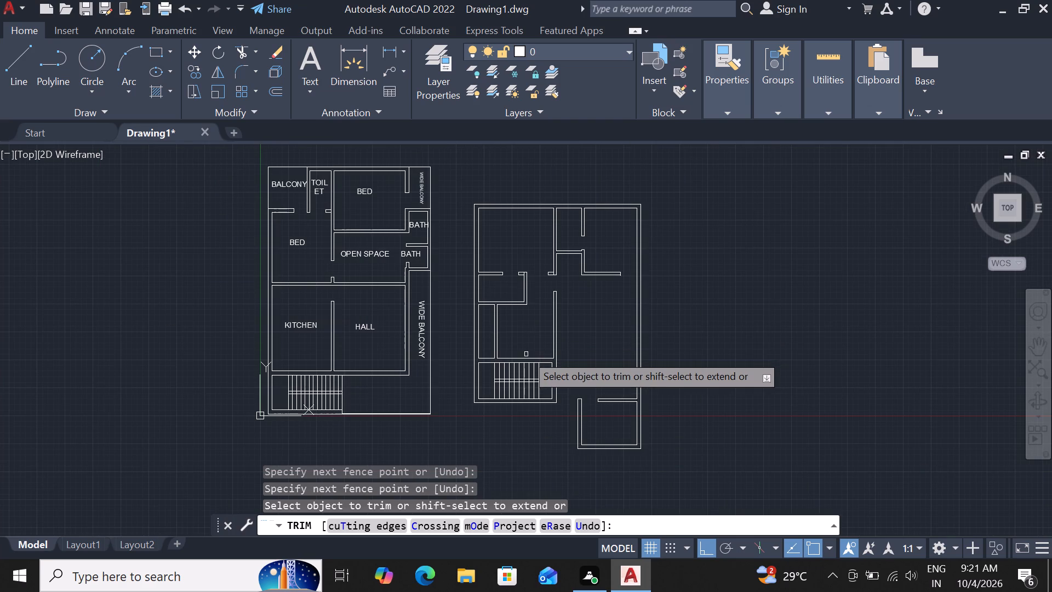
scroll(522, 343, "up", 2)
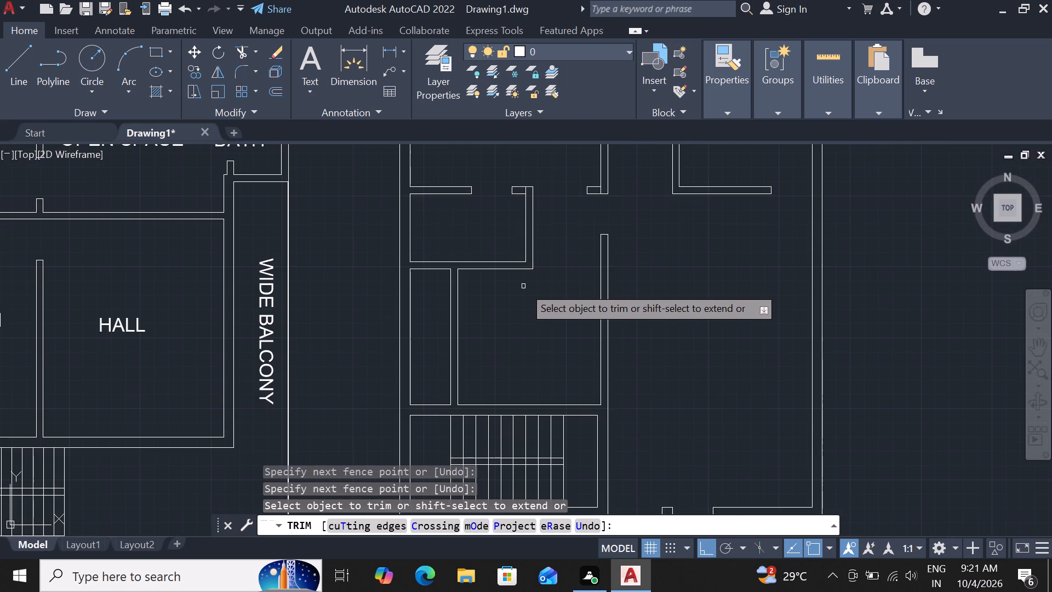
key("Escape")
Extend both east wall lines of the small west room south to the wall above the staircase.
scroll(519, 268, "up", 1)
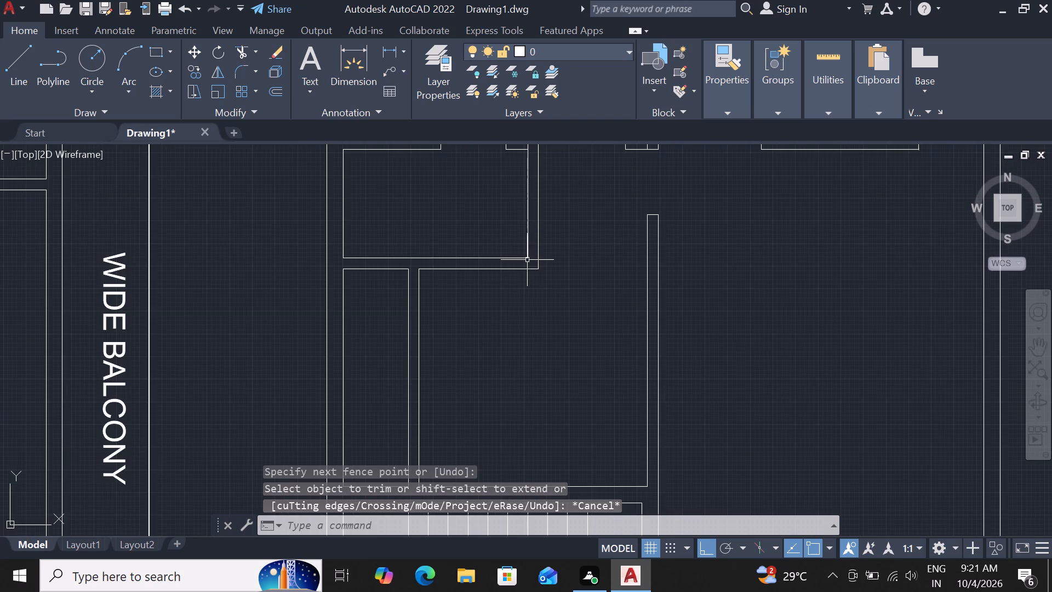
type("ex")
key("space")
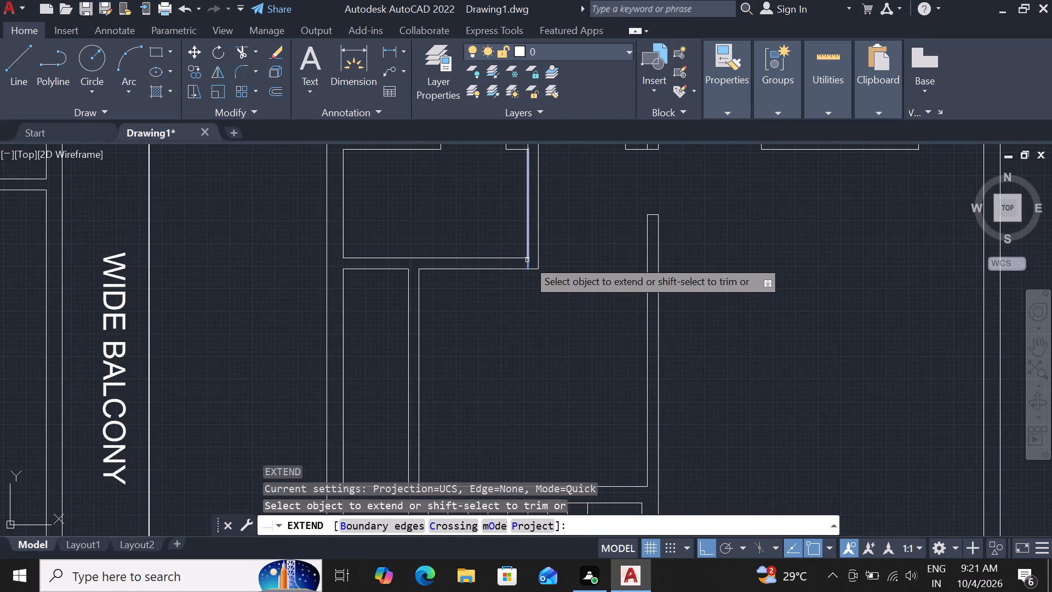
left_click(527, 249)
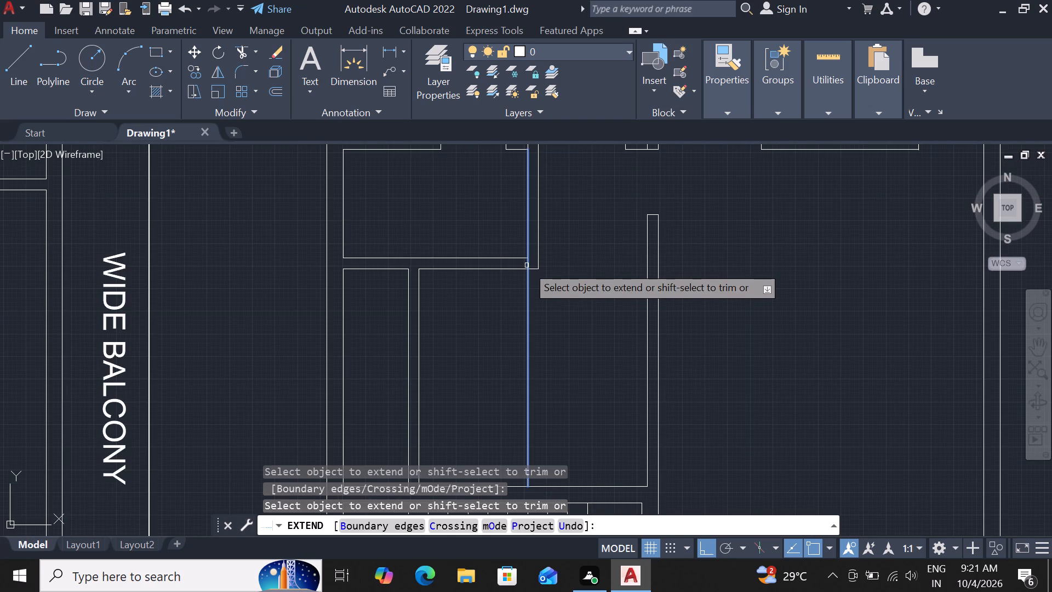
left_click(527, 265)
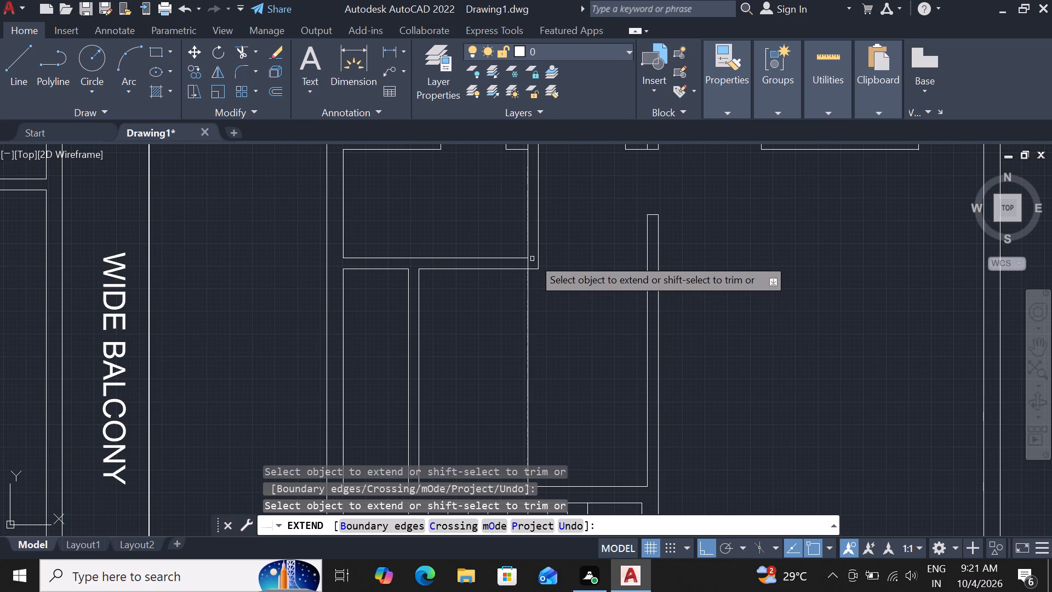
left_click(539, 254)
scroll(539, 254, "down", 2)
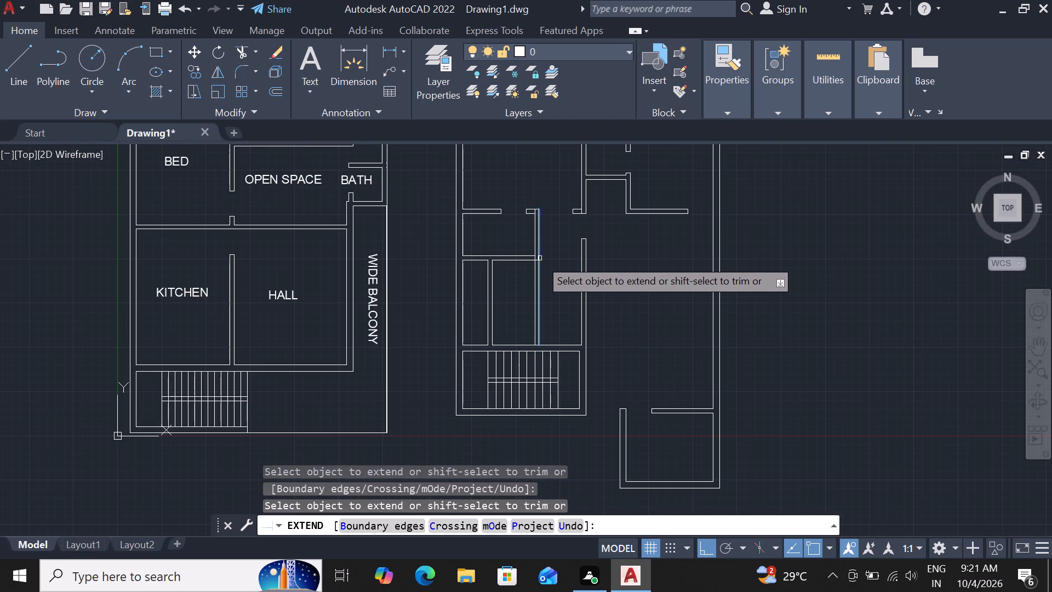
key("Escape")
Draw a short line across the north end of the narrow west room's east wall, joining its two wall lines.
scroll(540, 299, "up", 1)
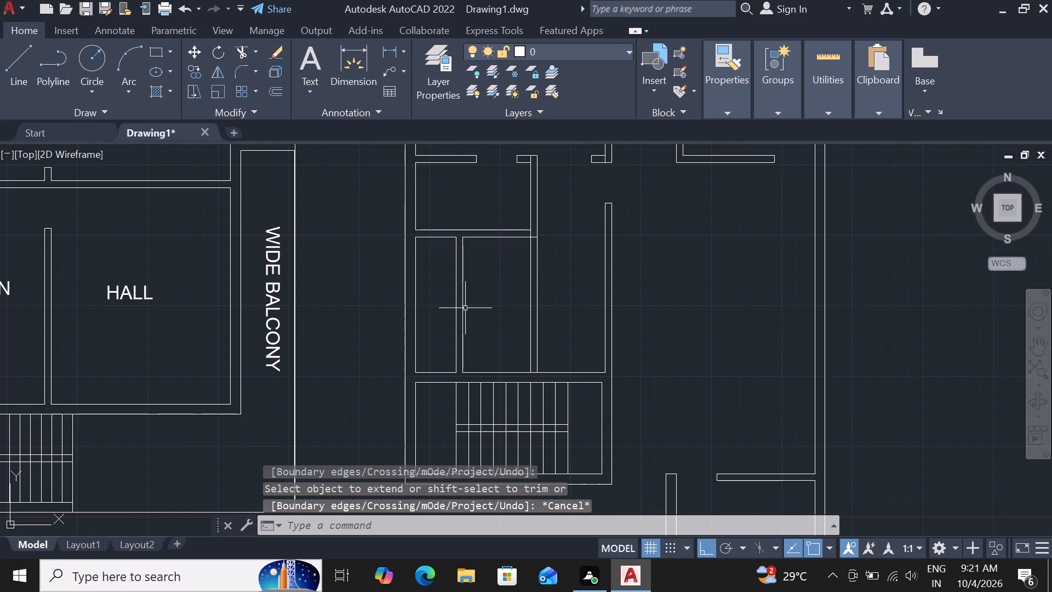
scroll(450, 248, "up", 1)
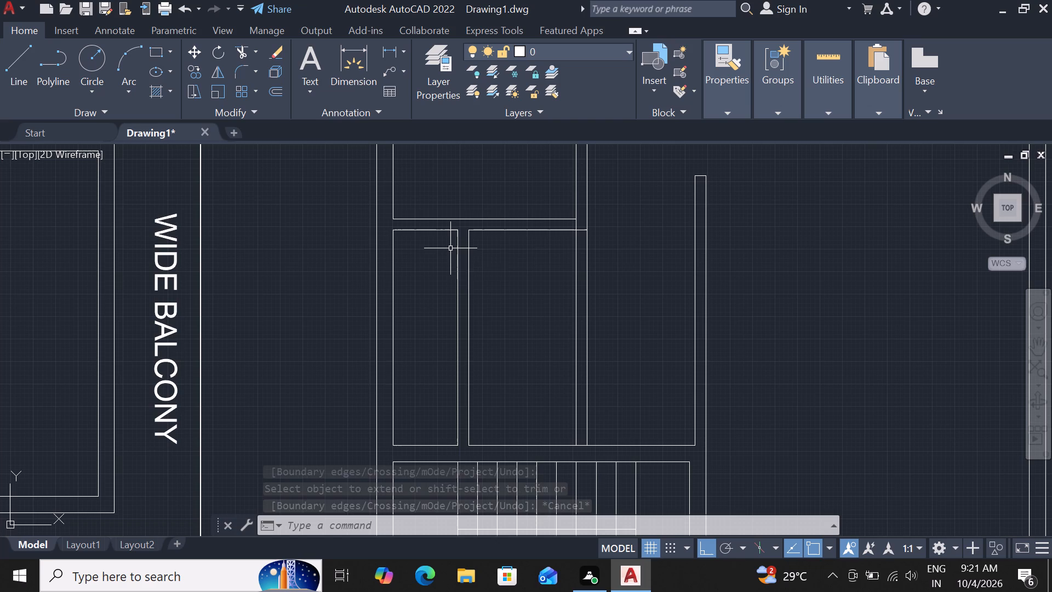
type("l")
key("space")
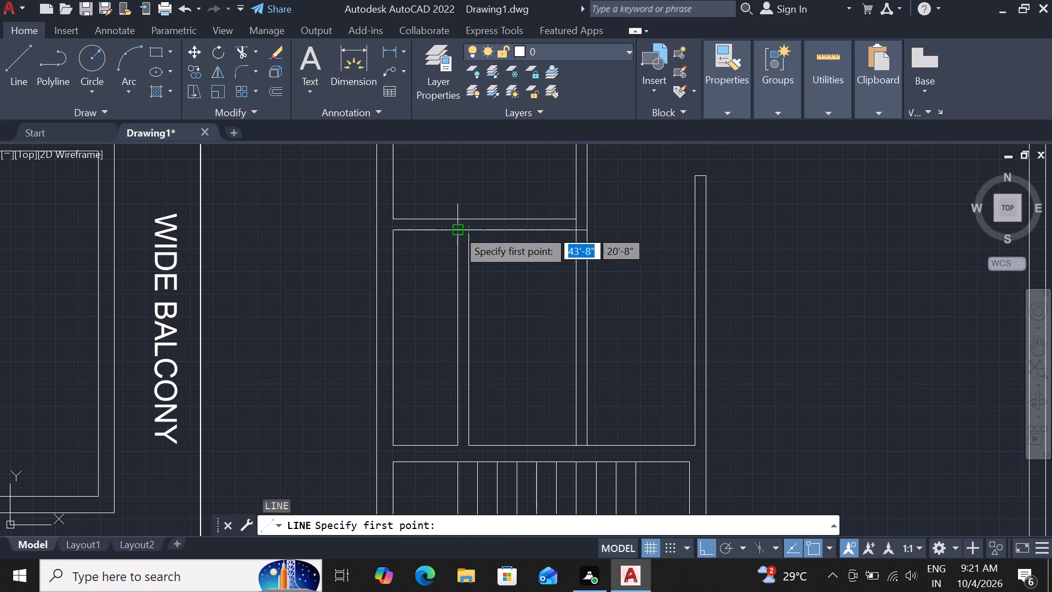
left_click(457, 229)
left_click(465, 227)
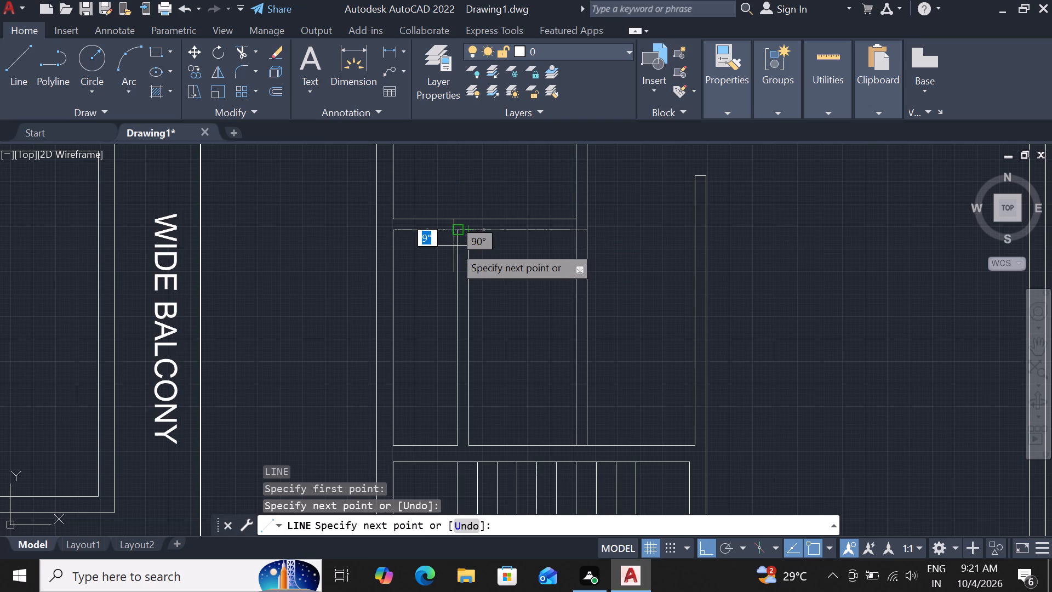
key("Escape")
Offset the short line at the north end of the narrow west room's east wall 2' to the south.
scroll(460, 233, "up", 2)
left_click(463, 225)
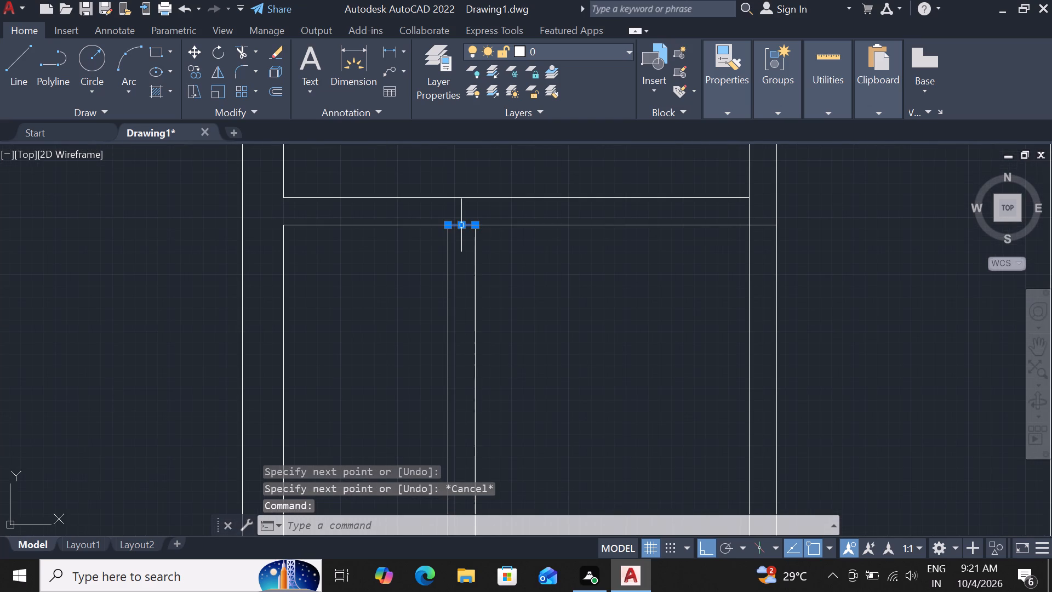
type("of")
key("space")
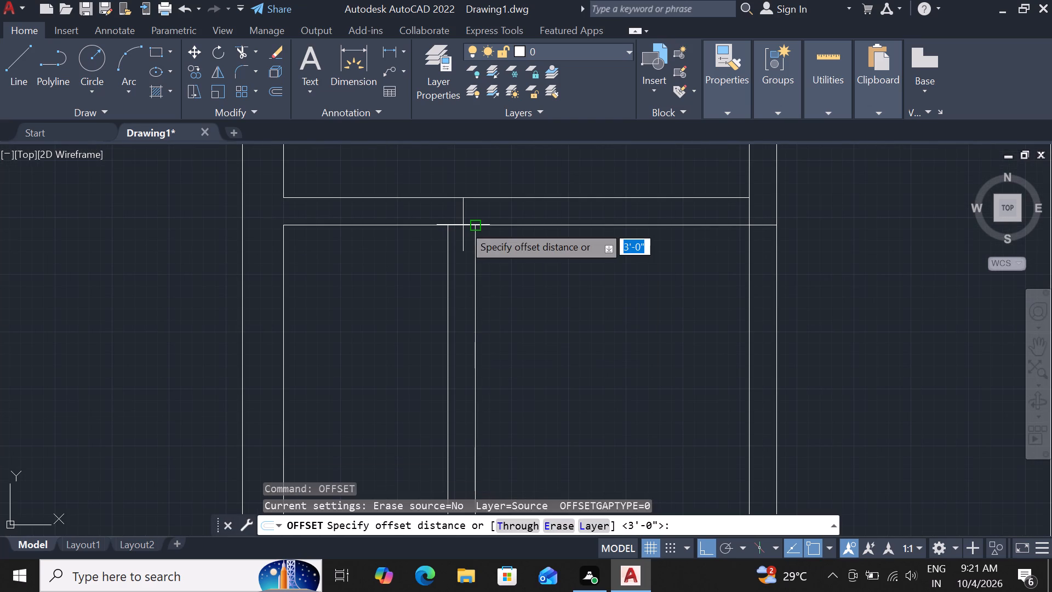
key("2")
key("apostrophe")
key("Return")
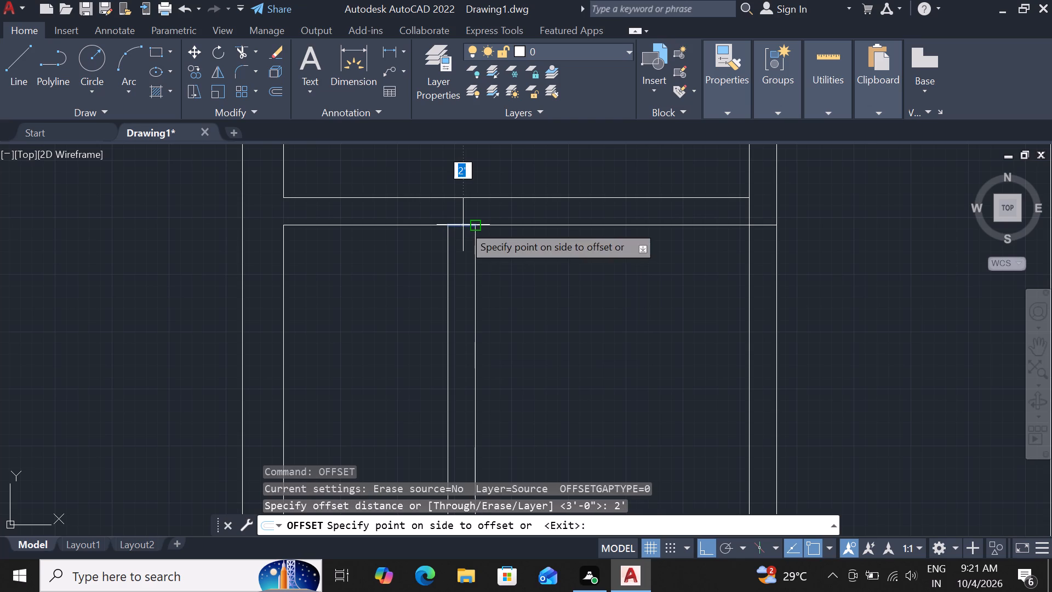
left_click(458, 300)
scroll(470, 276, "down", 2)
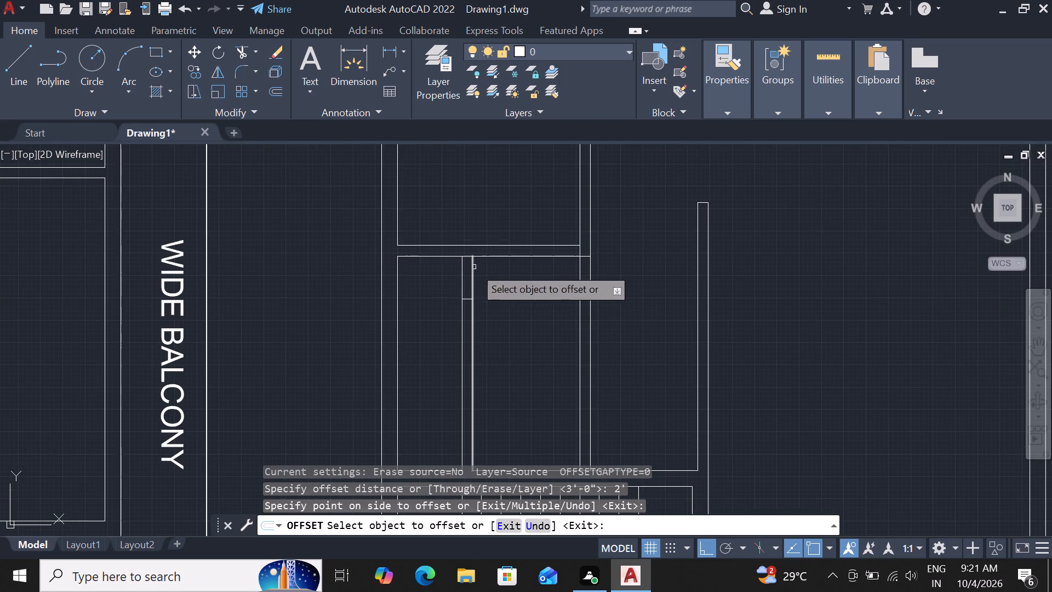
scroll(462, 341, "down", 1)
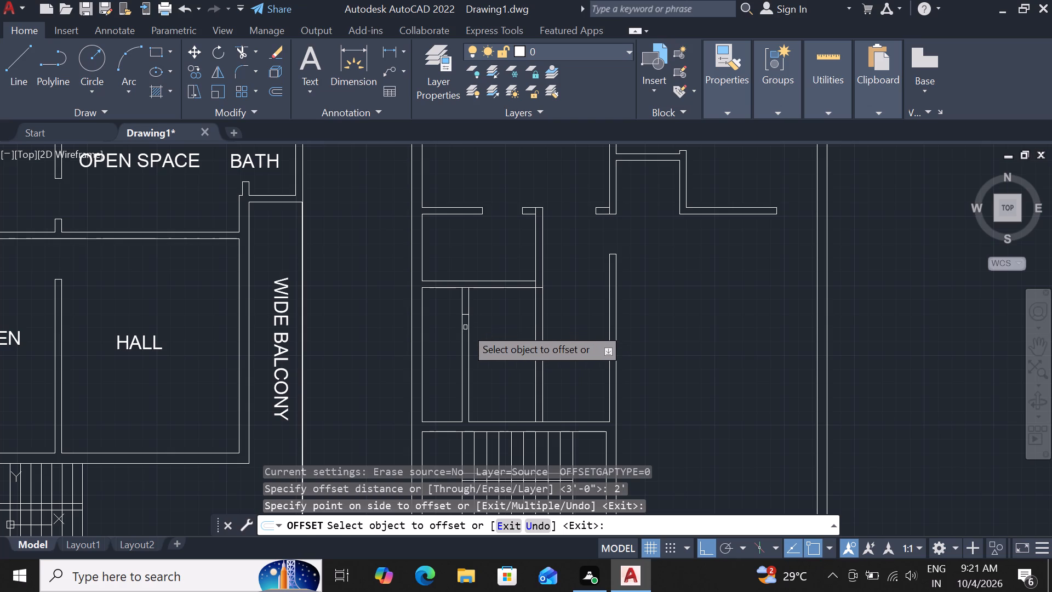
key("Escape")
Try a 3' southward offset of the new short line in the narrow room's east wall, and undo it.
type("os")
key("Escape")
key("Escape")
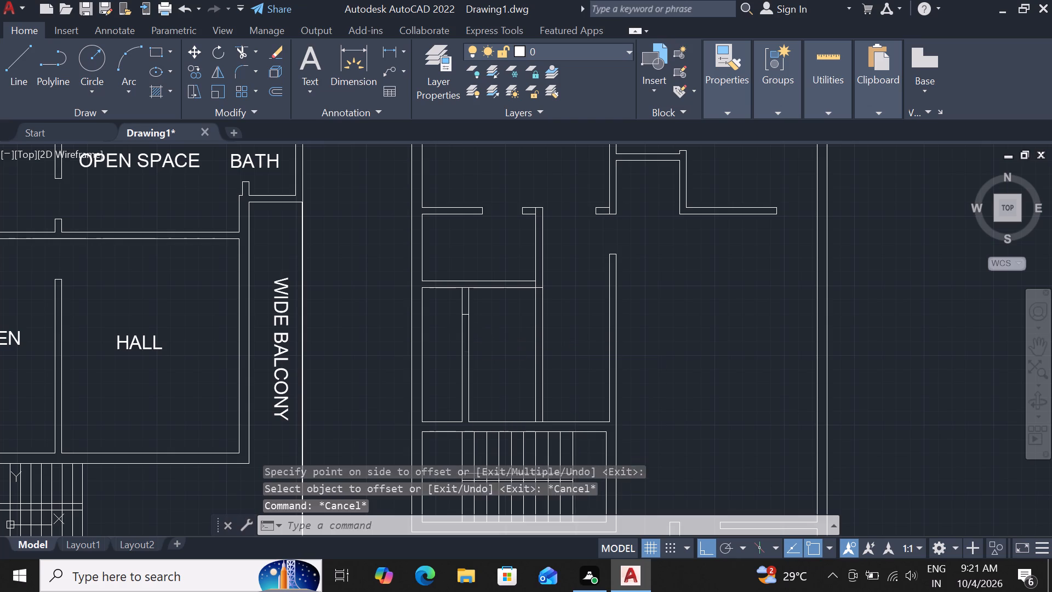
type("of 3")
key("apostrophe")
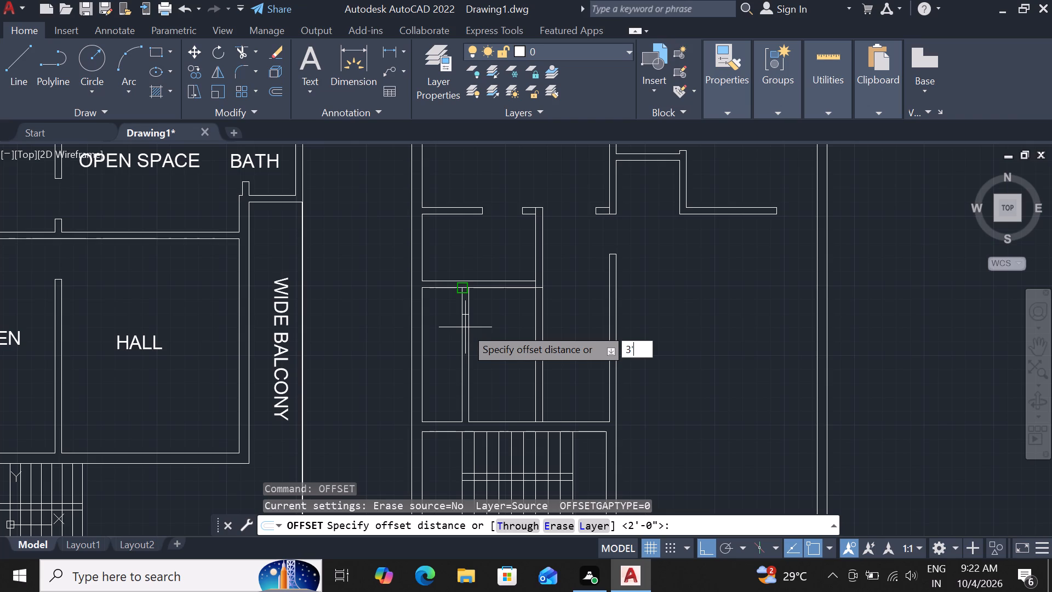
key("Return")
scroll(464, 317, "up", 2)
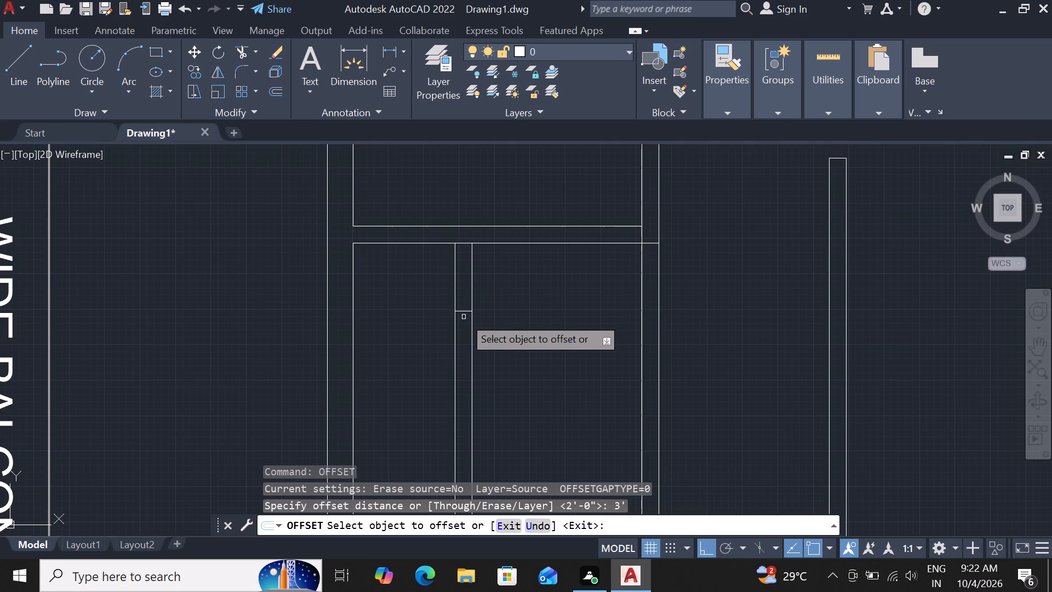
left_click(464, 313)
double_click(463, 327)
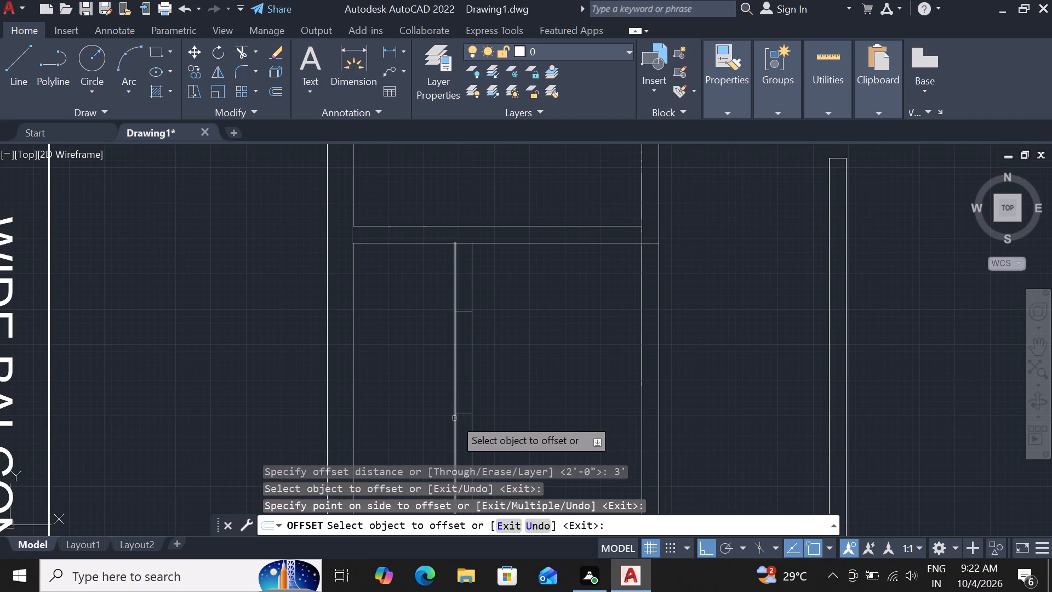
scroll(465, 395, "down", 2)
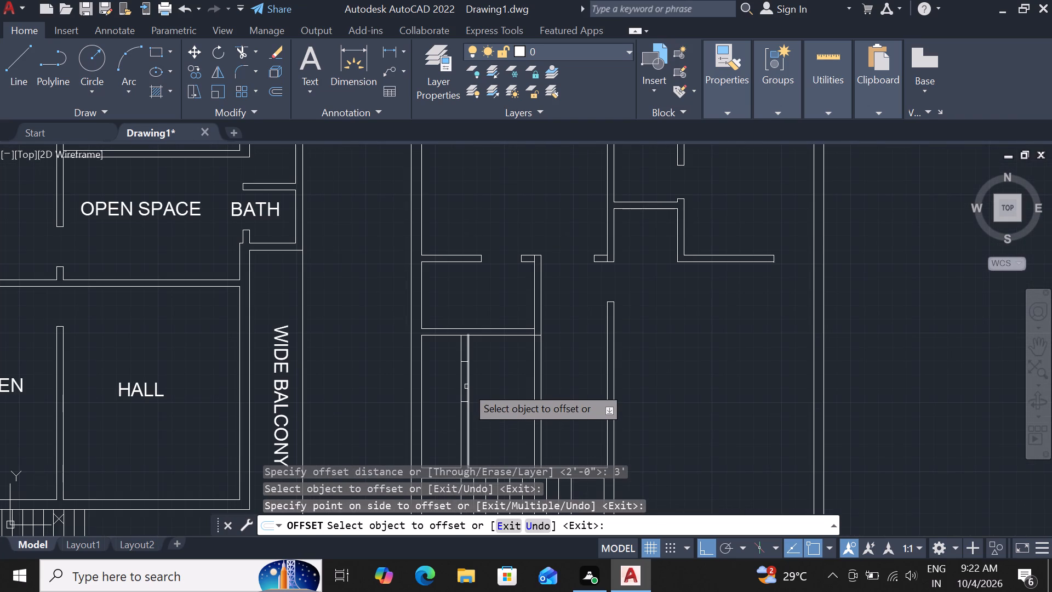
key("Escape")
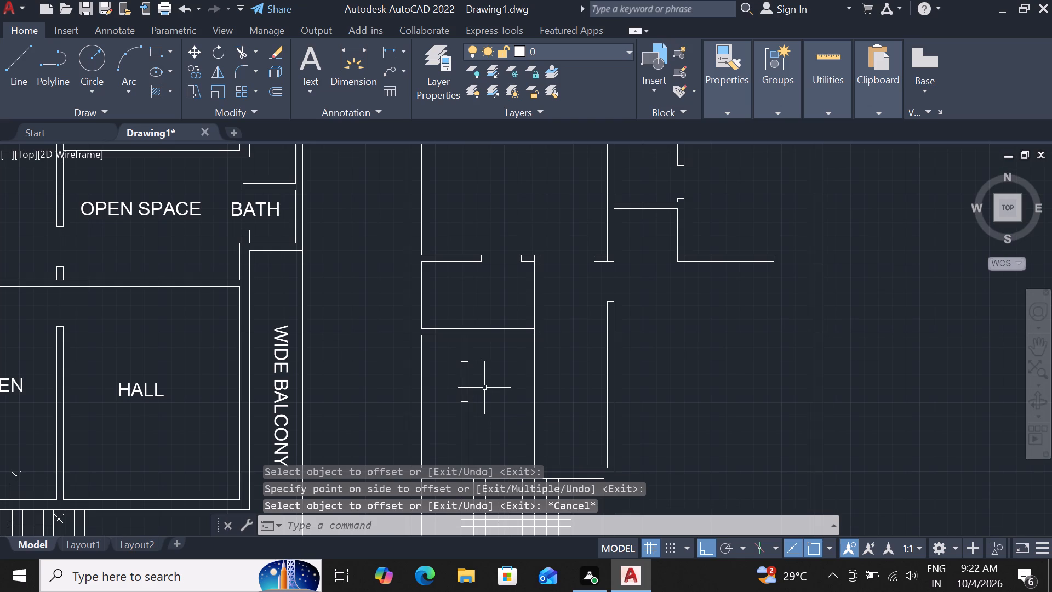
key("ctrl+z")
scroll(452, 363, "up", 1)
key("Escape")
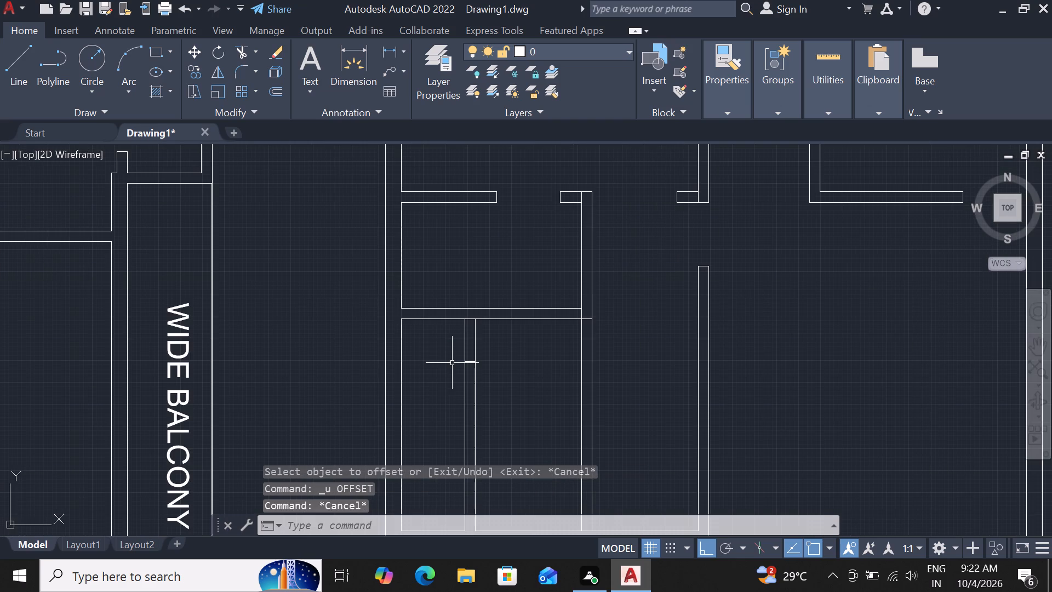
Offset the new short line in the narrow room's east wall 4' to the south.
type("of 4'")
key("Return")
scroll(462, 358, "up", 3)
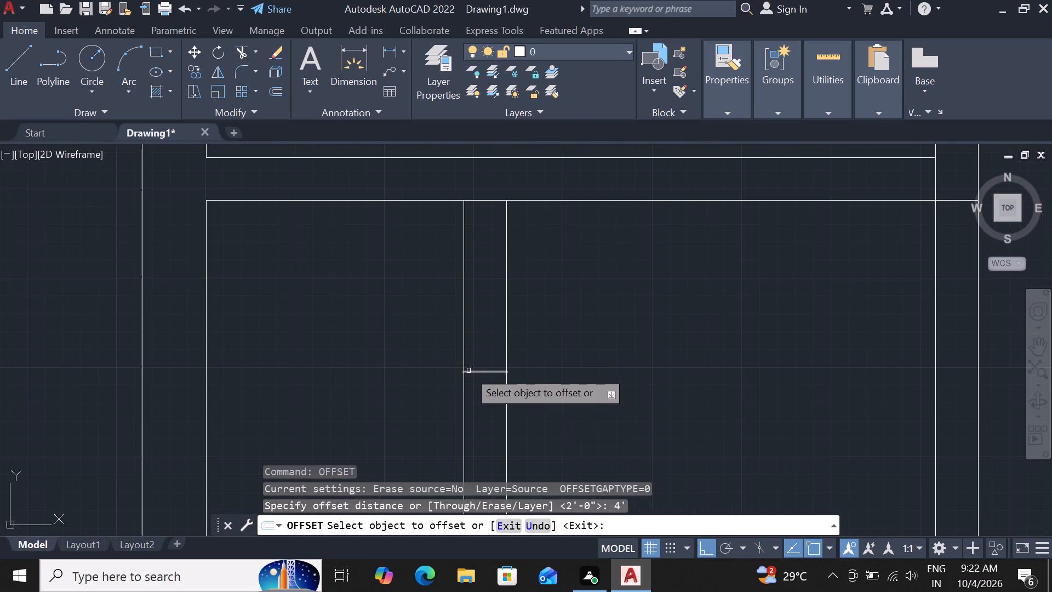
left_click(471, 373)
scroll(505, 293, "down", 4)
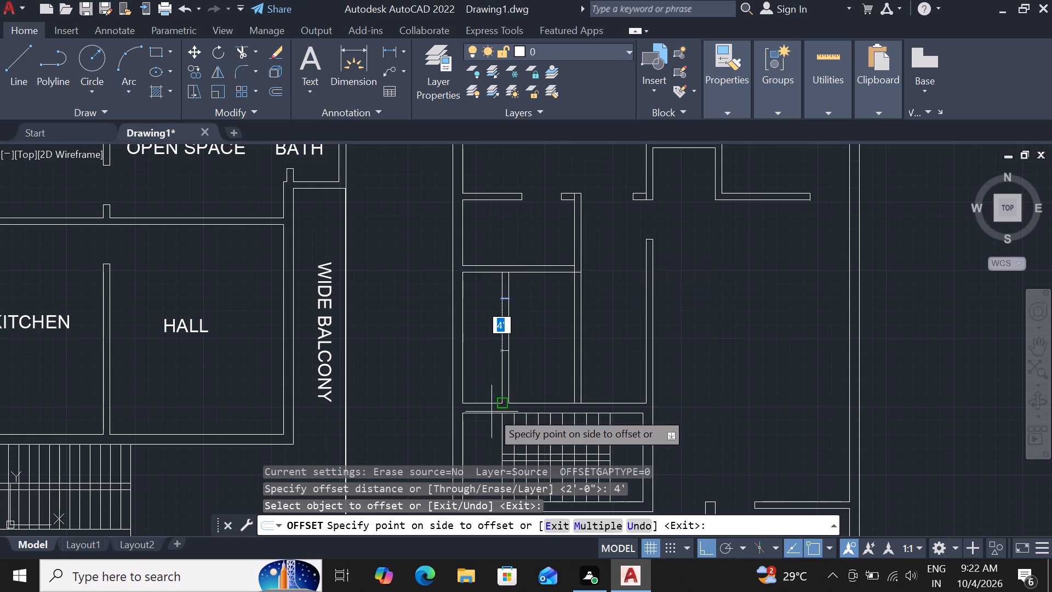
left_click(507, 386)
scroll(500, 363, "up", 3)
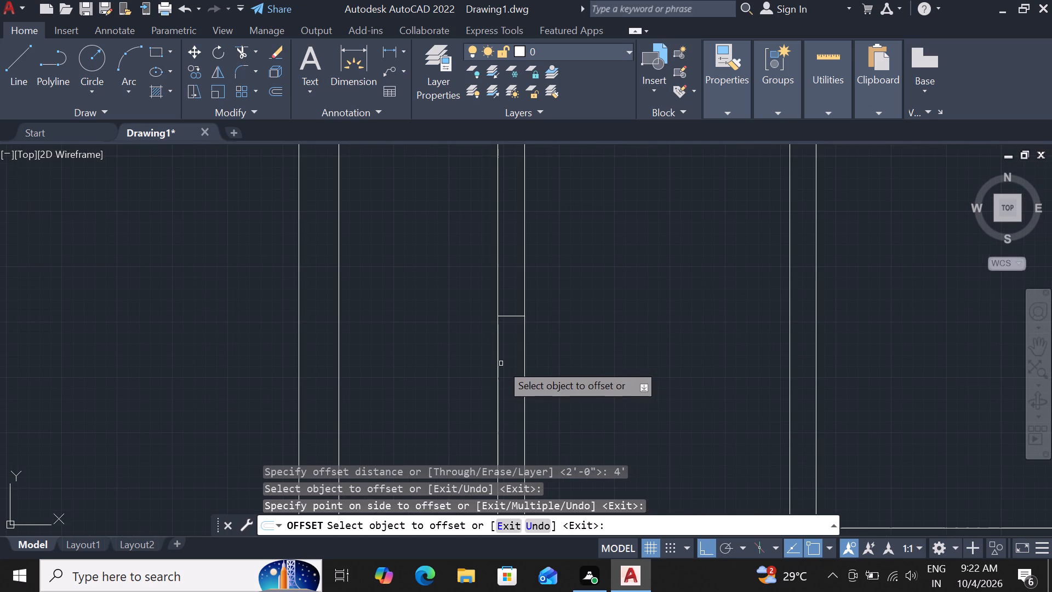
key("Escape")
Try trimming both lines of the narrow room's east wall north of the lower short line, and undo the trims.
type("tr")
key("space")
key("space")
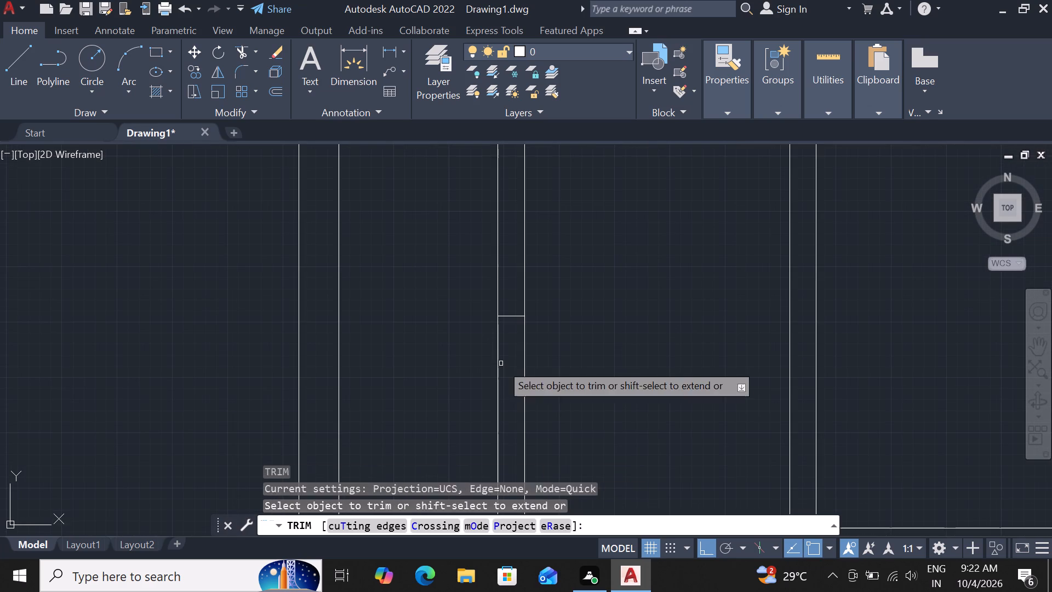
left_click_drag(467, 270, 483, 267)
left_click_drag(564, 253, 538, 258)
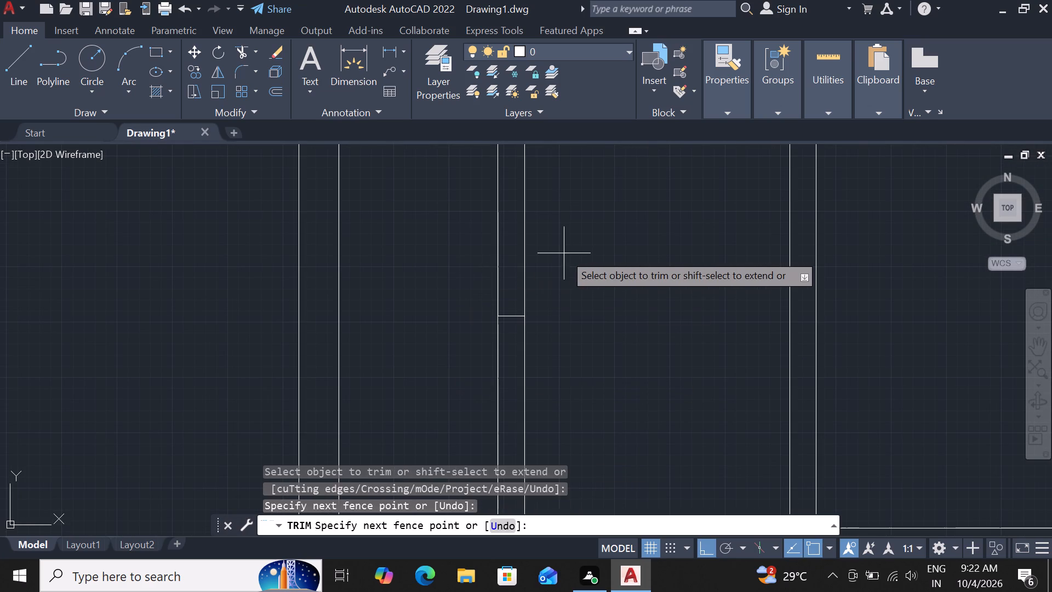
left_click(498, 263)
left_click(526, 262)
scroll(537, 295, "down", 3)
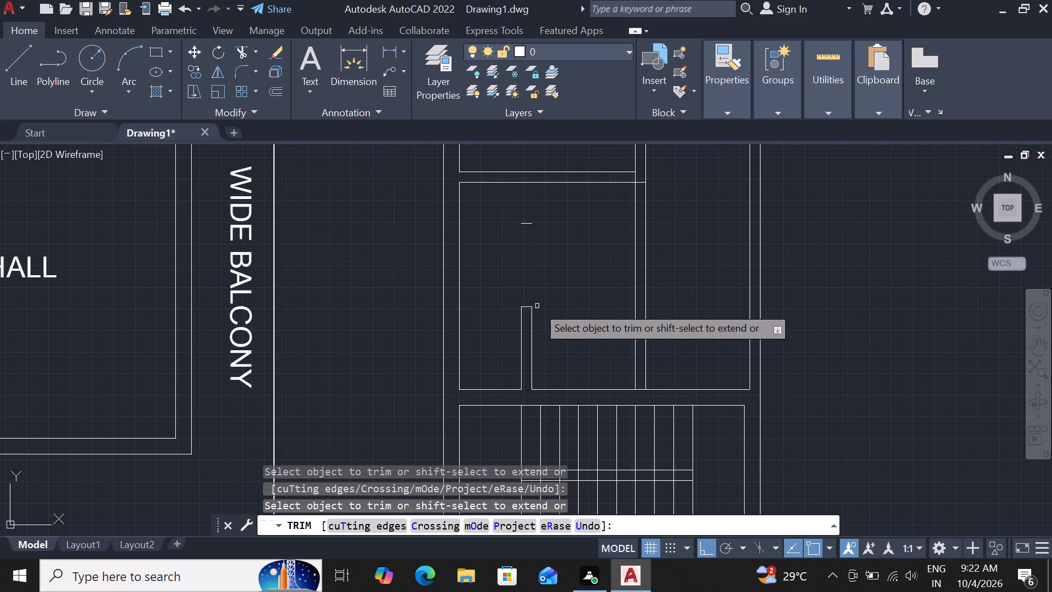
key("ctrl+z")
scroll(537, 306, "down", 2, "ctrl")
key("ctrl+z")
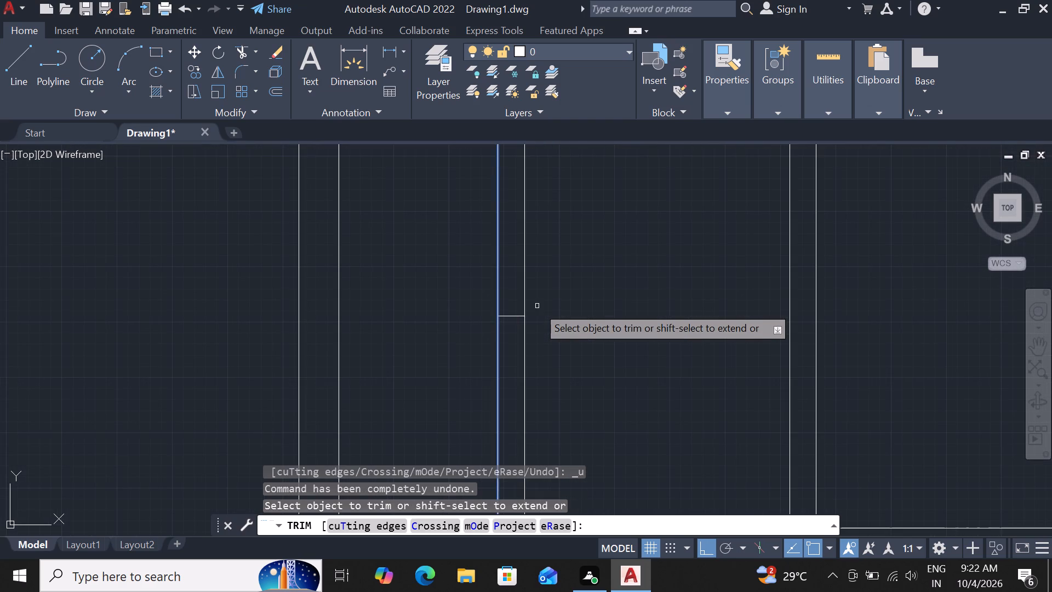
Trim both lines of the narrow room's east wall between the 4'-spaced short lines to open a doorway.
scroll(537, 306, "down", 2, "ctrl")
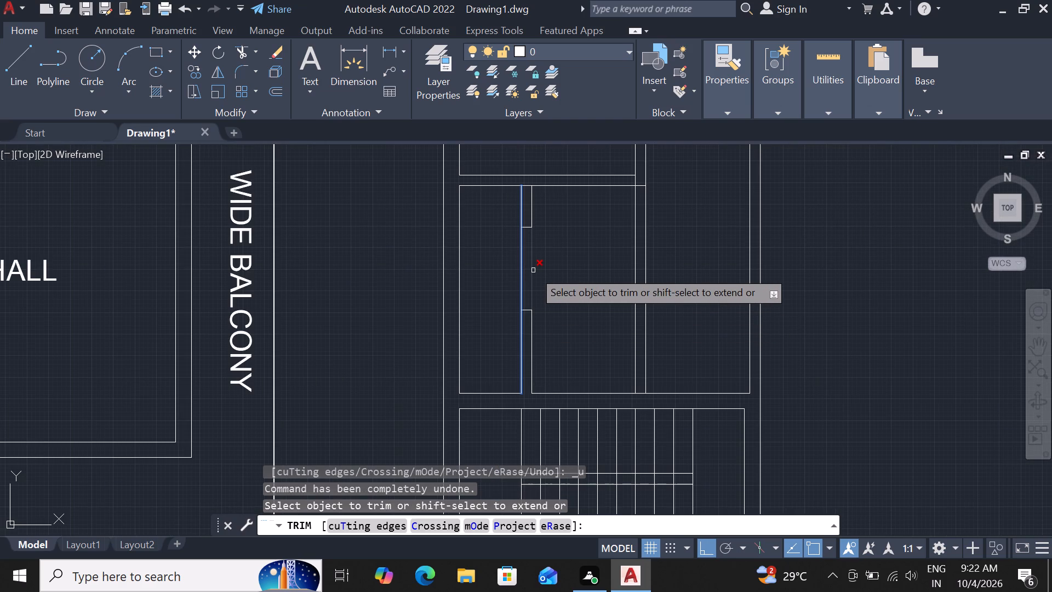
left_click(533, 270)
left_click(522, 270)
scroll(558, 280, "down", 1)
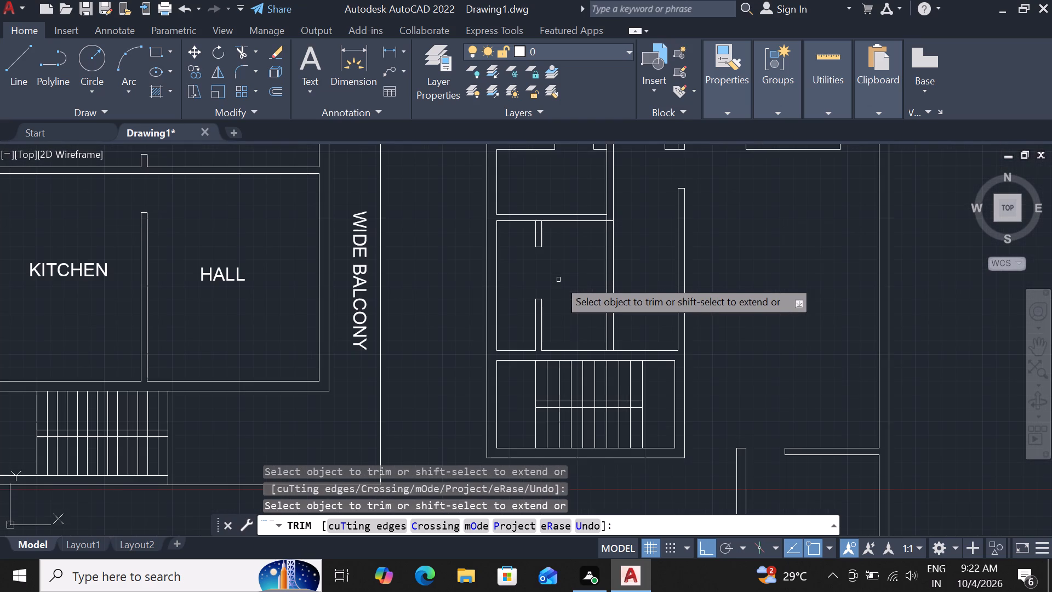
key("Escape")
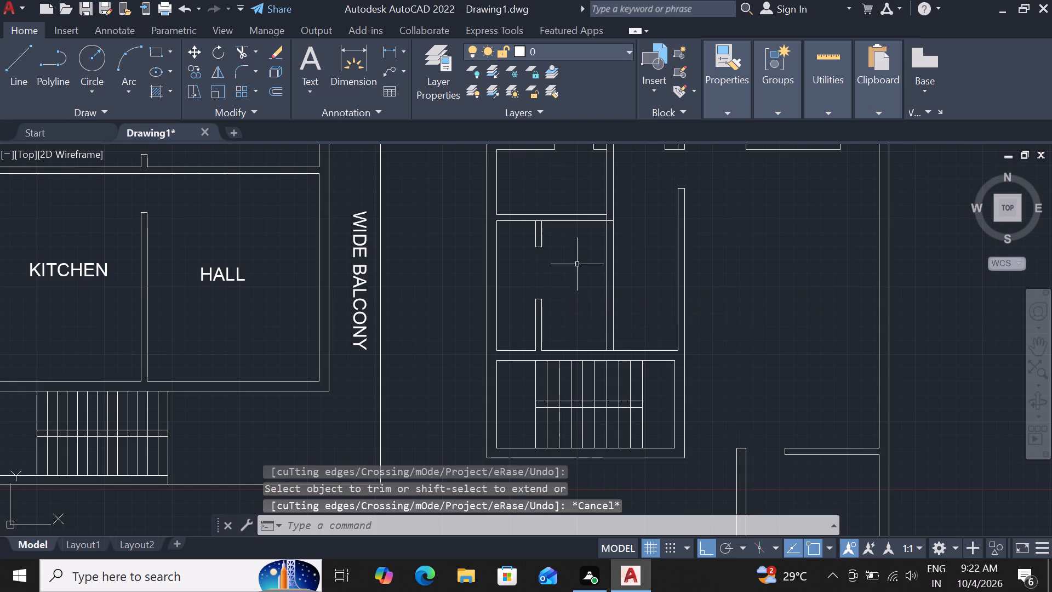
Extend the short line on the doorway's north side east to the outer line of the adjoining room's east wall.
scroll(579, 257, "up", 1)
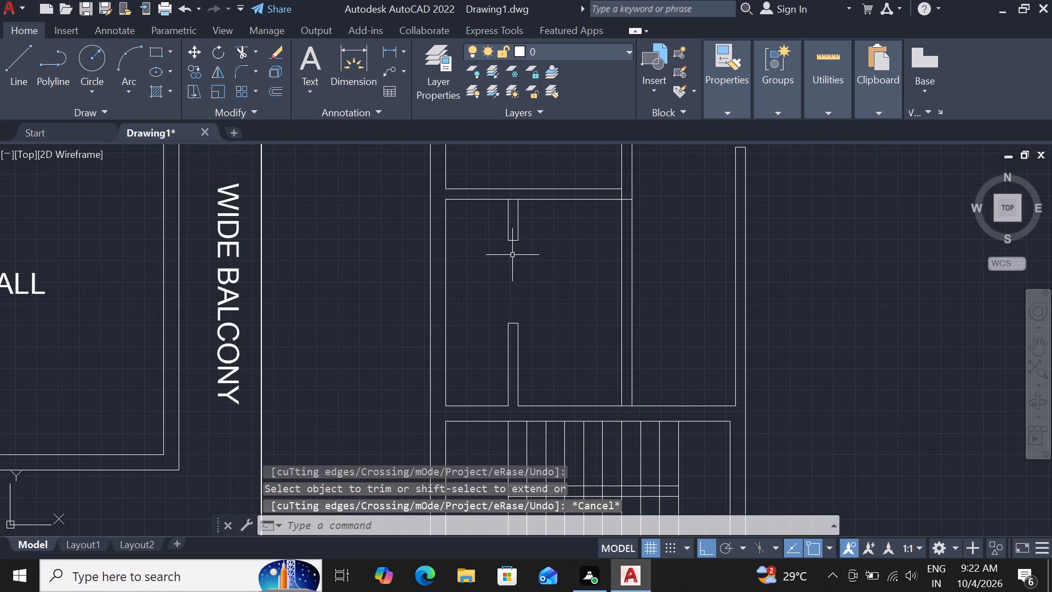
scroll(517, 255, "up", 1)
type("ex")
key("space")
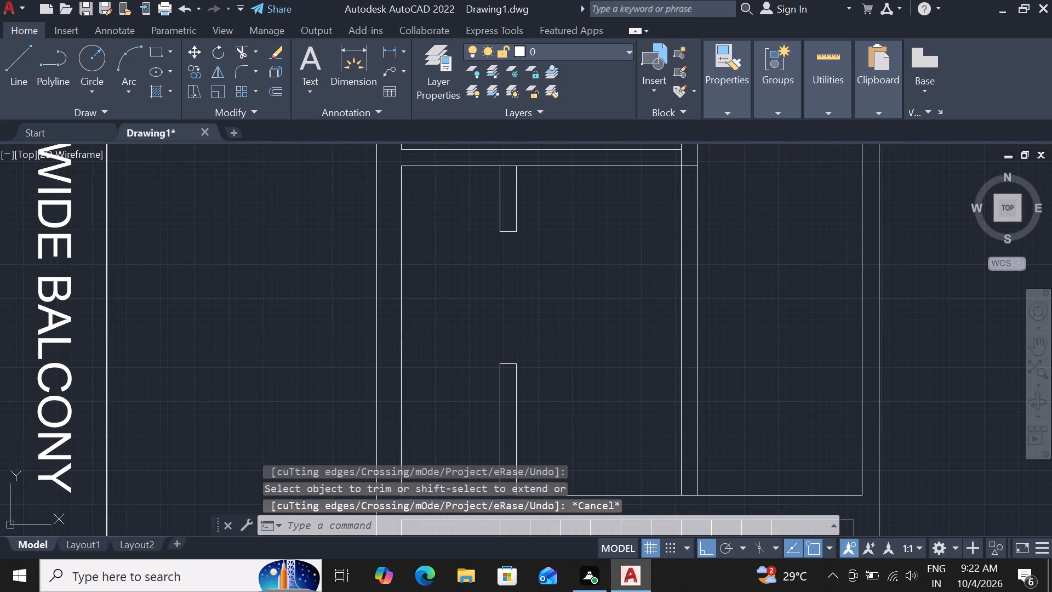
key("space")
left_click(508, 230)
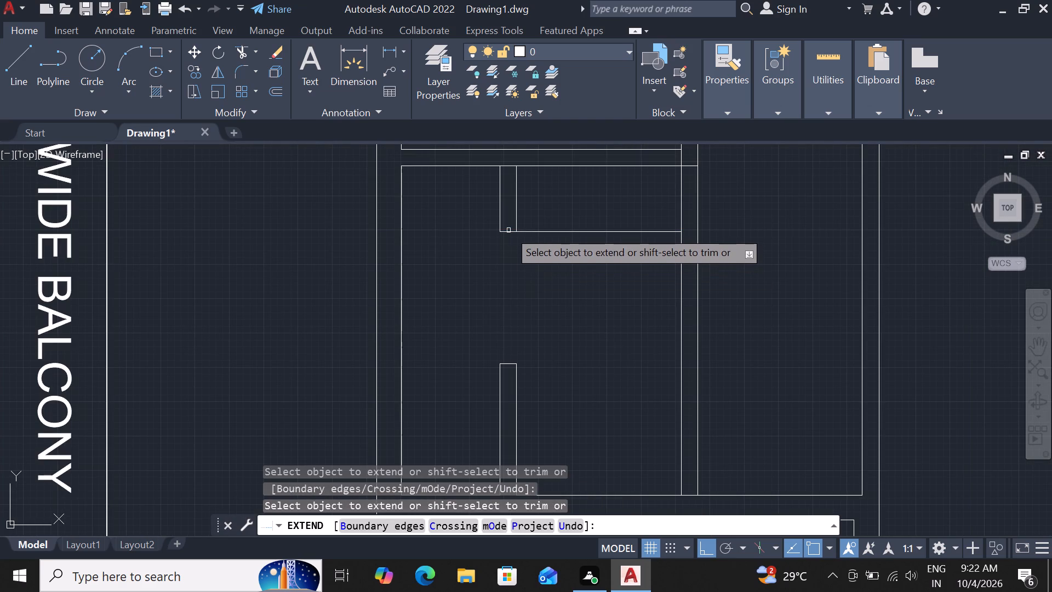
left_click(620, 231)
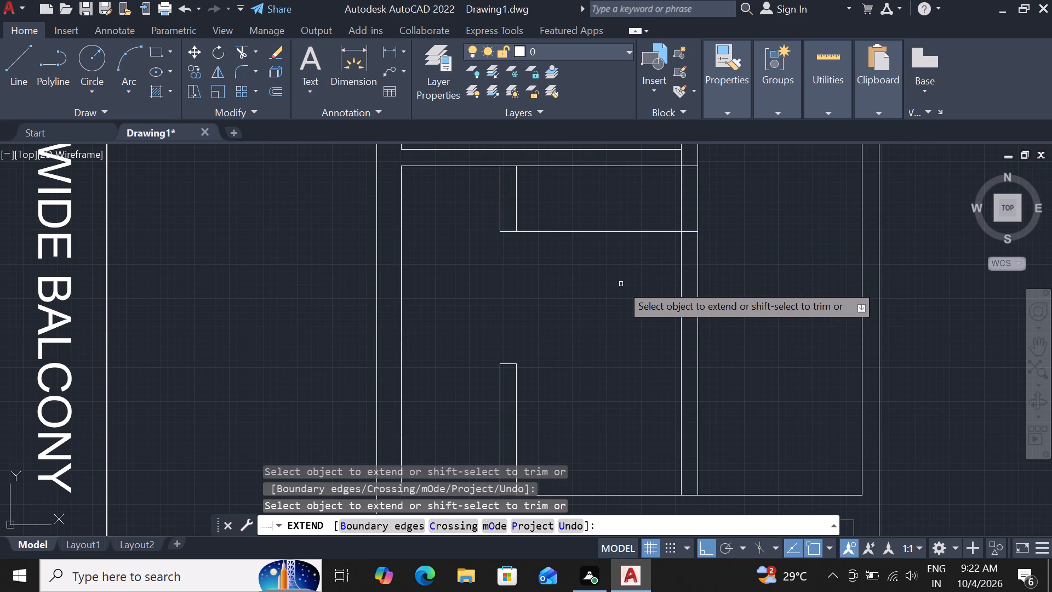
key("Escape")
Offset the extended horizontal line 1' to the north.
scroll(694, 237, "up", 1)
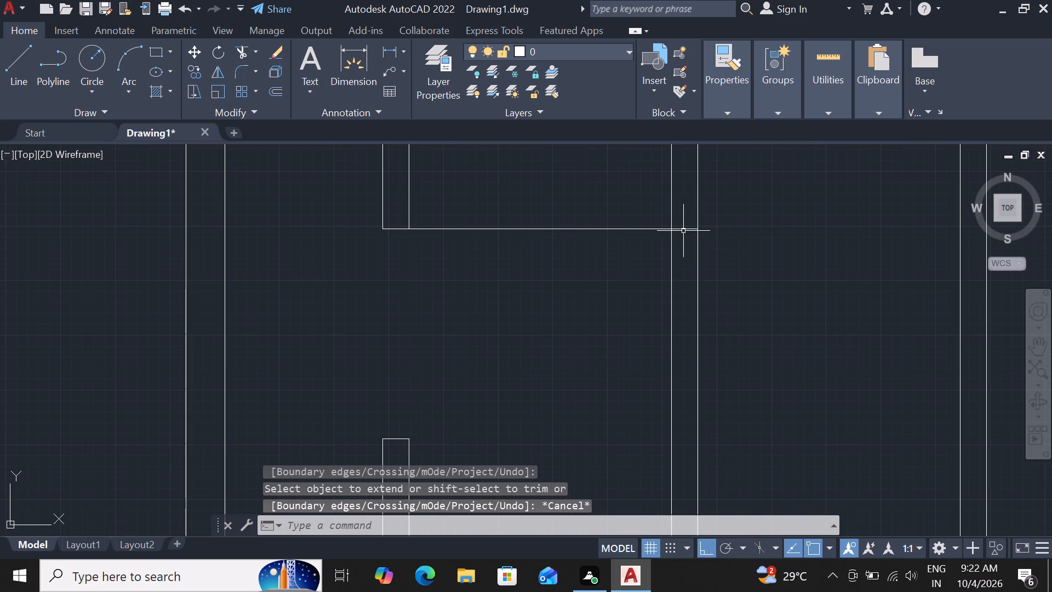
left_click(614, 228)
type("of 1'")
key("Return")
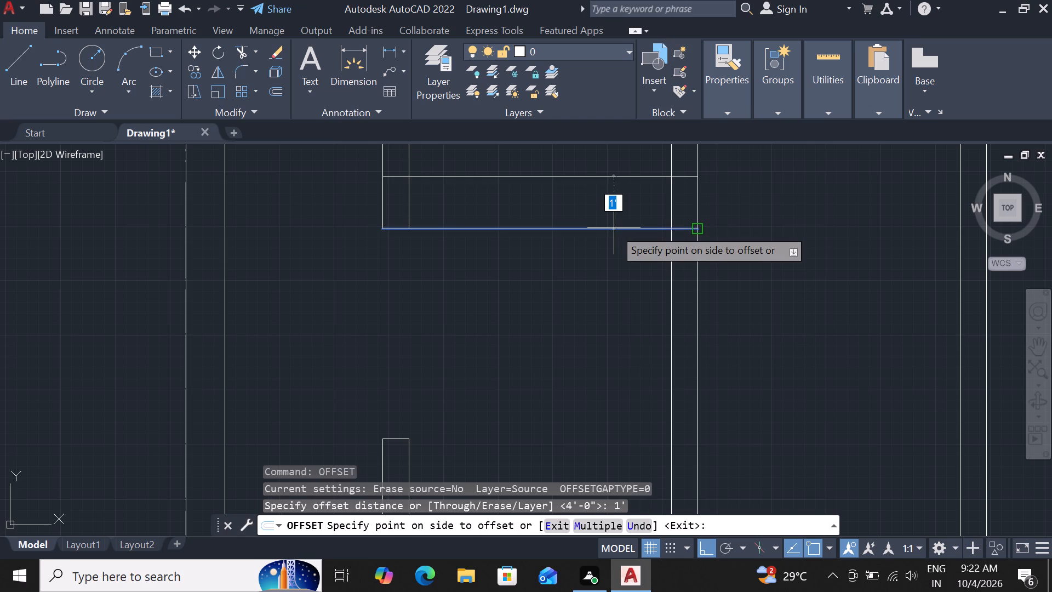
left_click(613, 211)
scroll(613, 227, "down", 2)
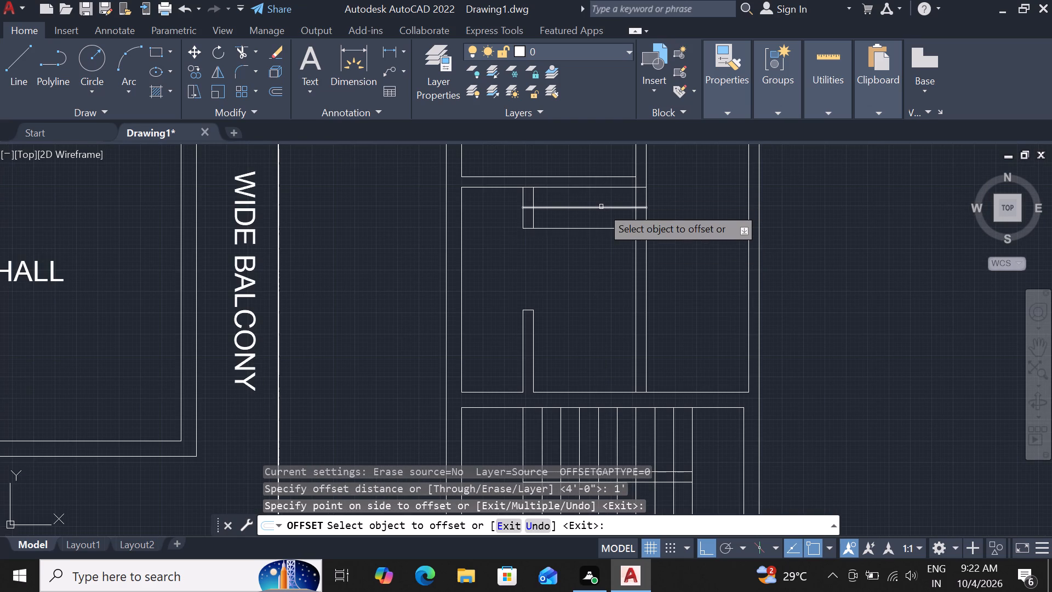
key("Escape")
Trim the two 1'-spaced horizontal lines across the adjoining room and the upper one inside the west wall stub, keeping their ends in the east wall.
type("tr")
key("space")
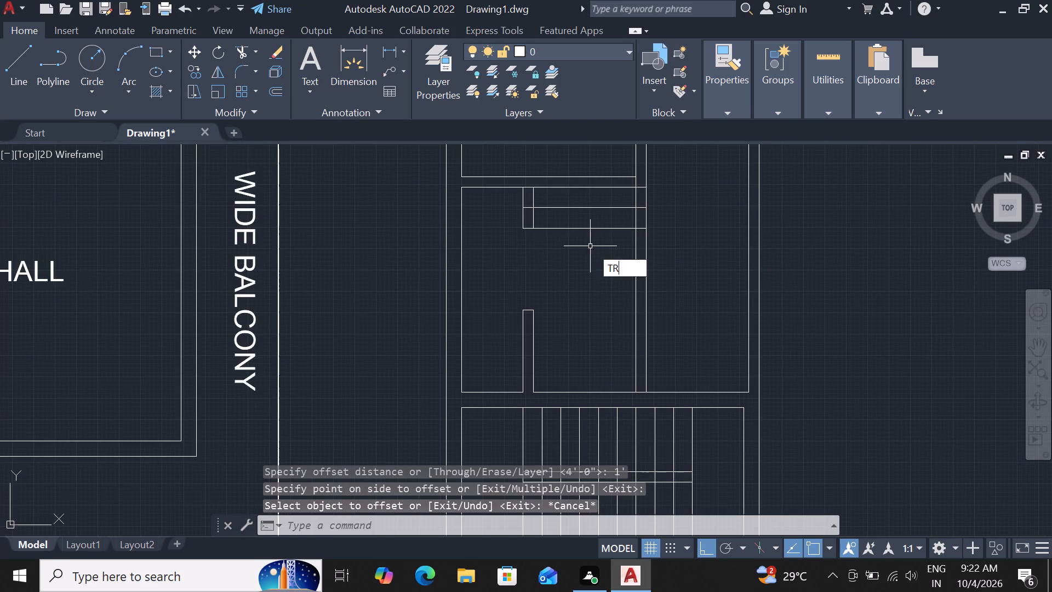
key("space")
left_click(592, 235)
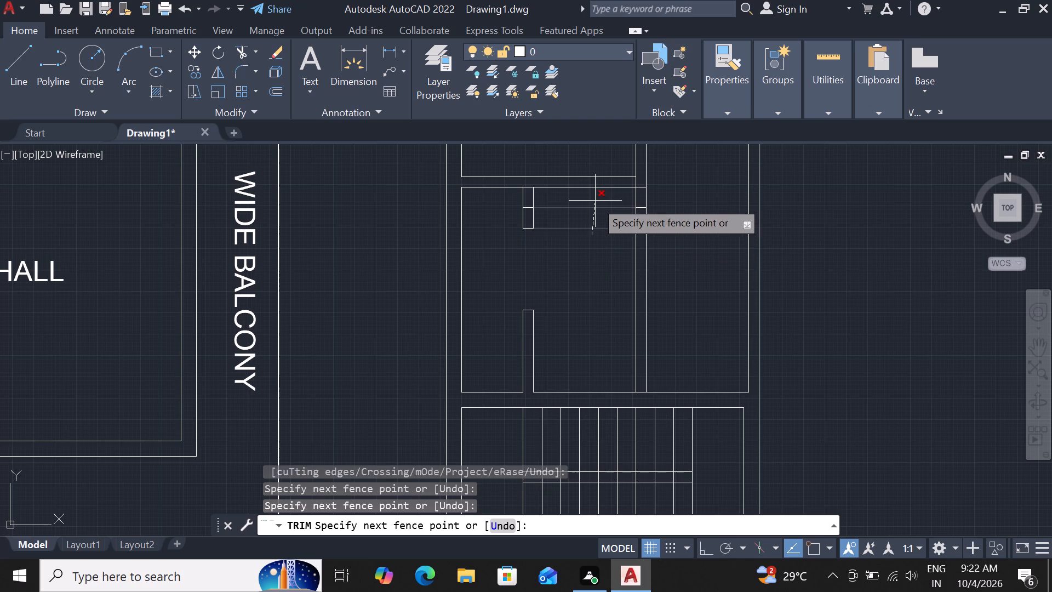
left_click(595, 201)
scroll(528, 211, "up", 3)
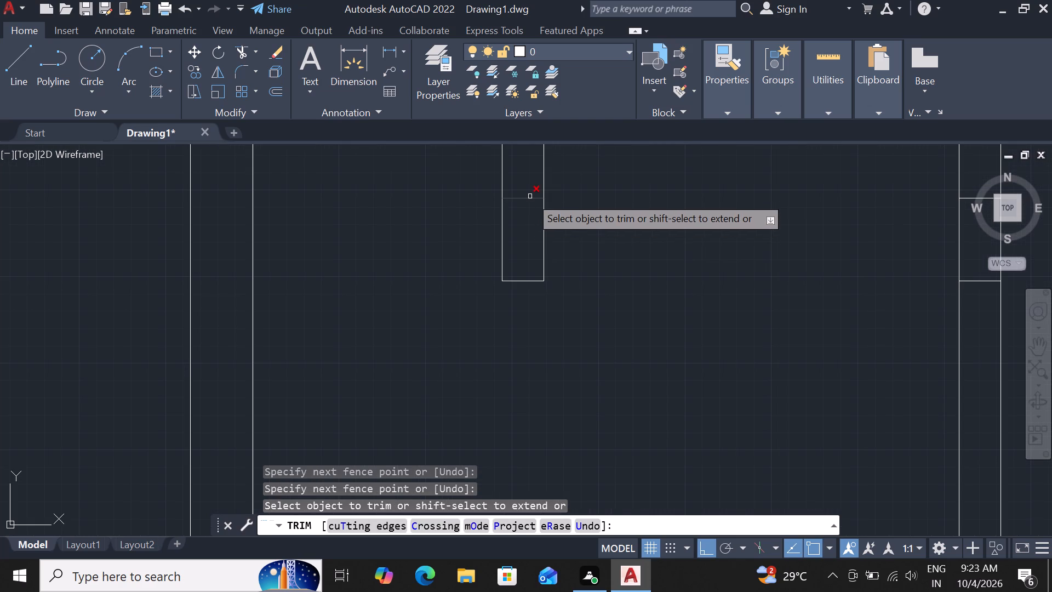
left_click(530, 196)
scroll(521, 221, "down", 3)
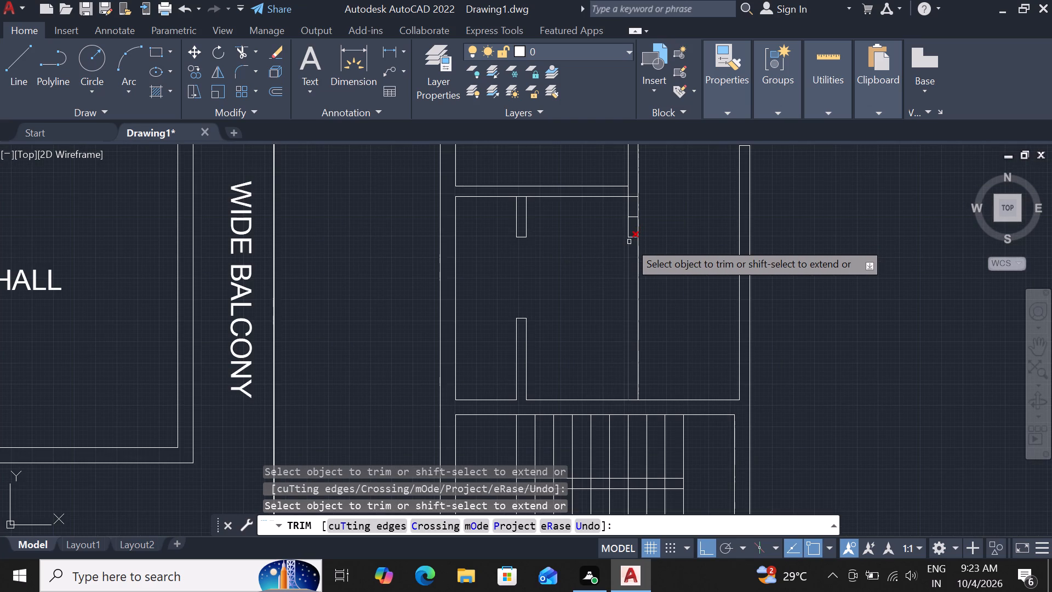
Trim the narrow room's east wall lines south of the upper 1'-spaced short line and remove the leftover lower short line, leaving a closed stub.
scroll(629, 242, "up", 1)
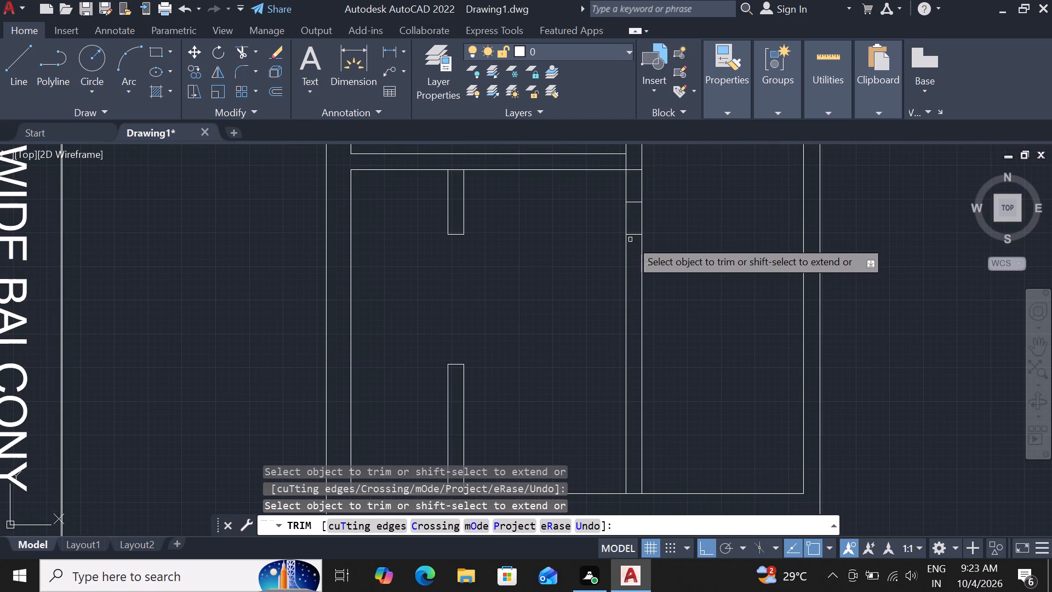
left_click(619, 238)
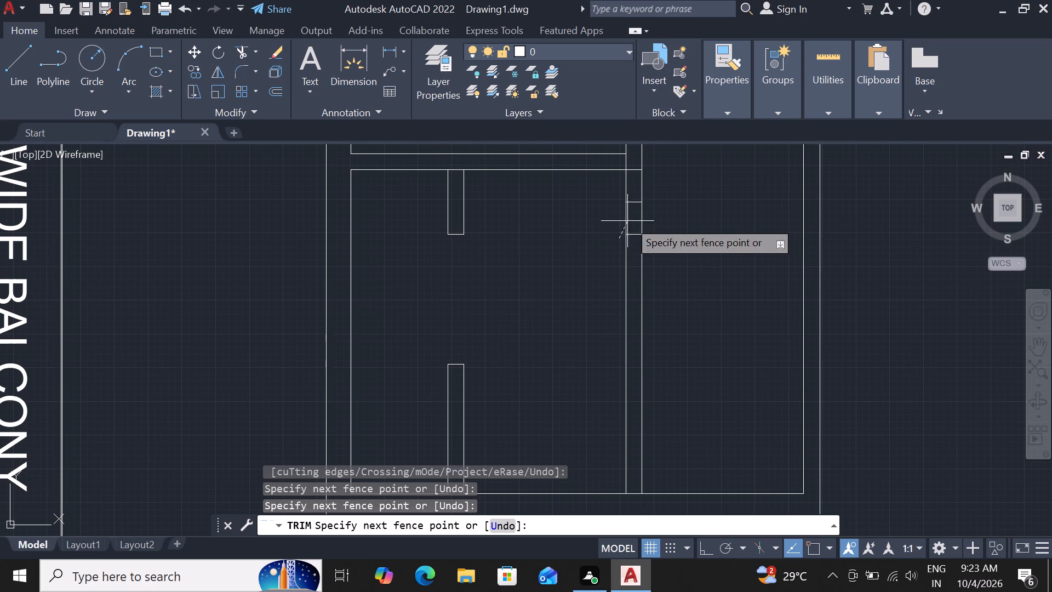
left_click(653, 213)
left_click(653, 245)
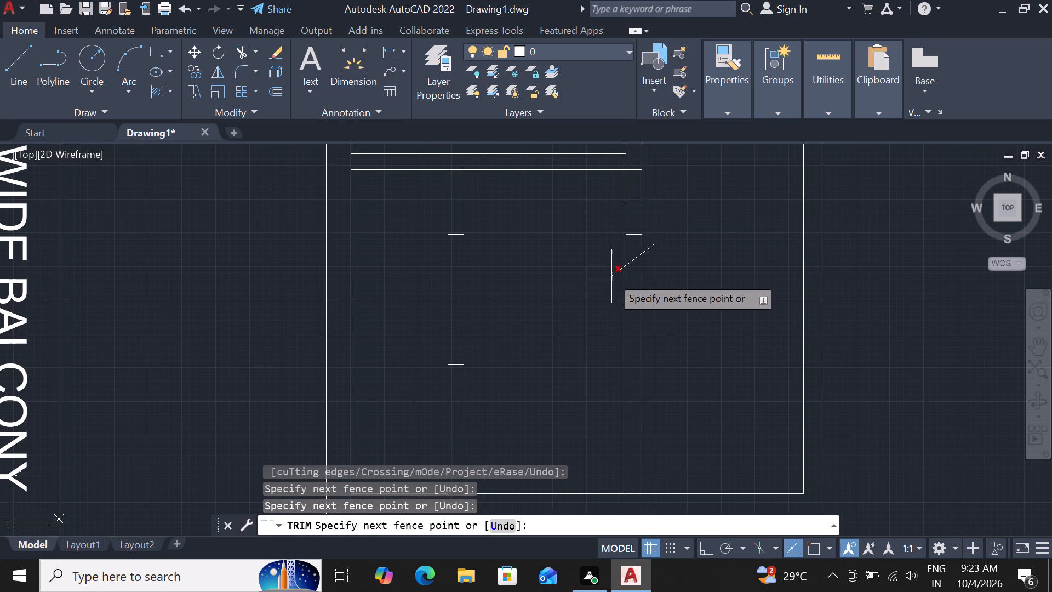
left_click(611, 276)
left_click(628, 233)
Trim the line pieces crossing the junctions where the horizontal partition meets the east wall stub and the short wall stub below it.
scroll(678, 260, "down", 3)
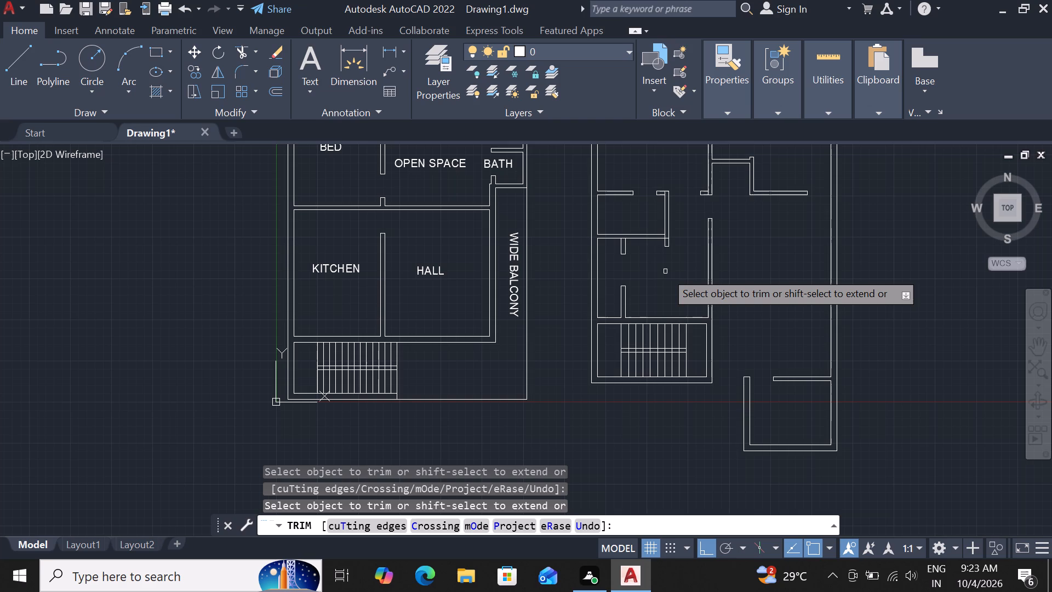
scroll(624, 227, "up", 1)
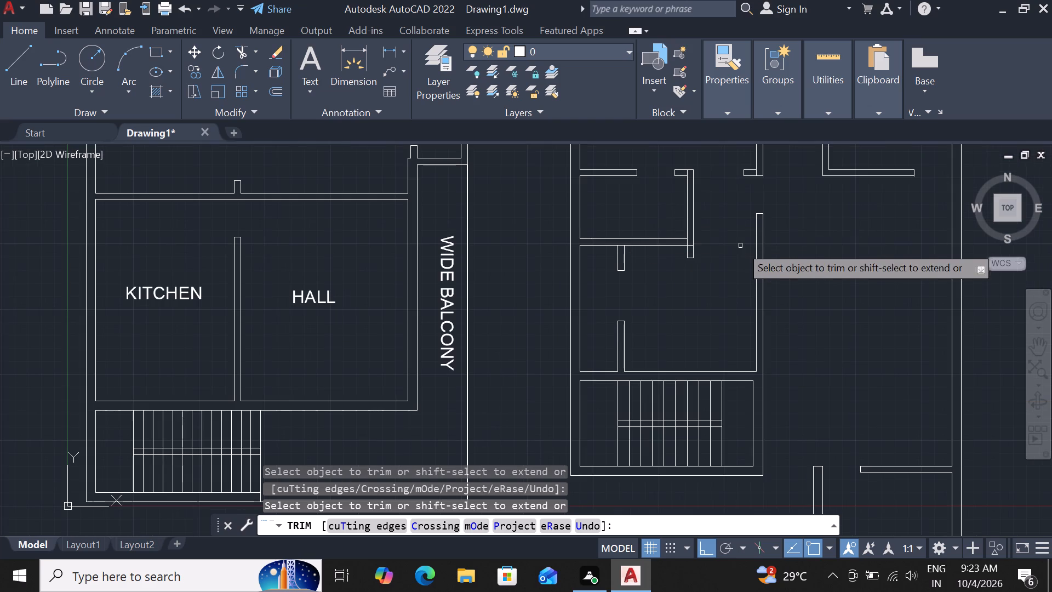
scroll(711, 244, "up", 3)
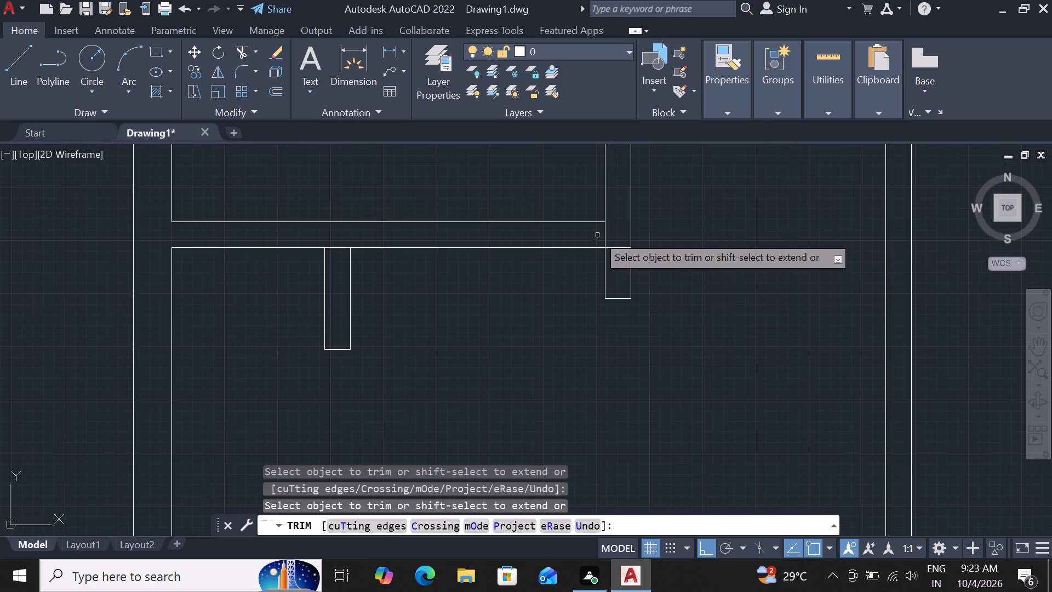
left_click(603, 237)
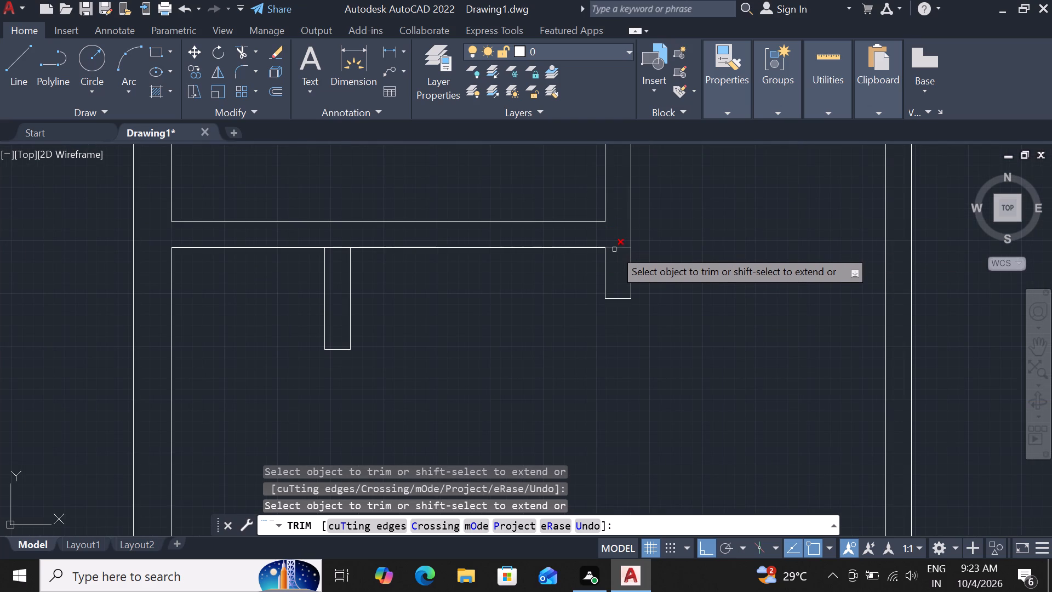
left_click(614, 249)
scroll(614, 249, "down", 2)
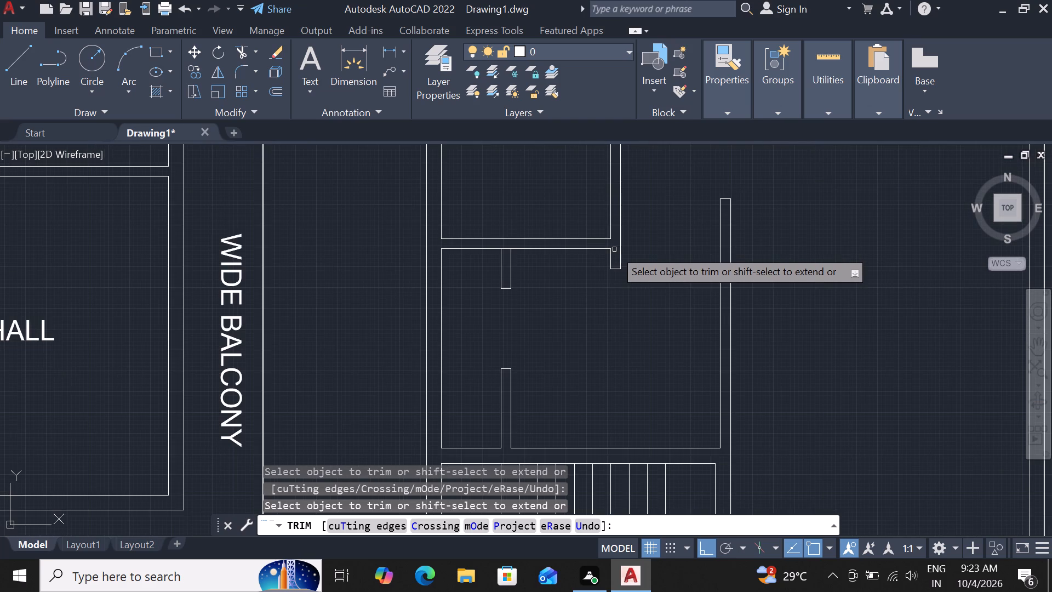
scroll(505, 251, "up", 2)
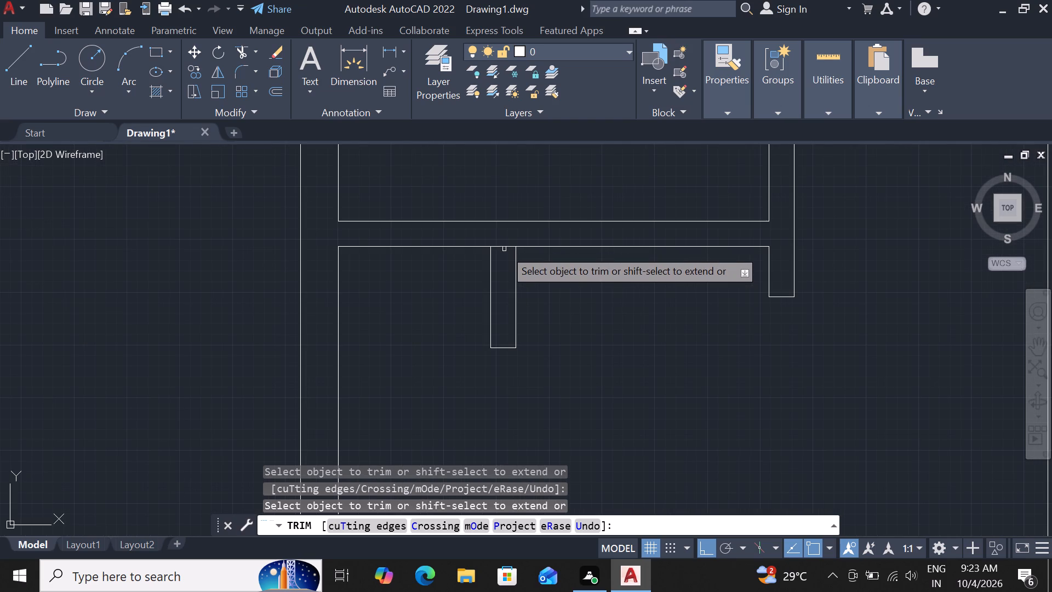
left_click(504, 249)
scroll(504, 249, "down", 4)
scroll(481, 317, "down", 2)
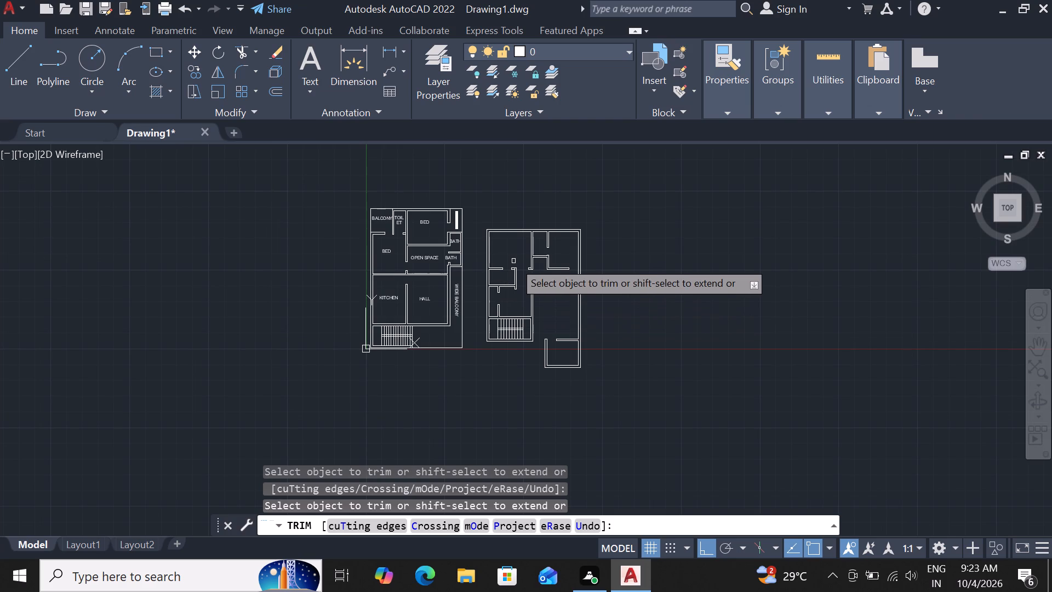
key("Escape")
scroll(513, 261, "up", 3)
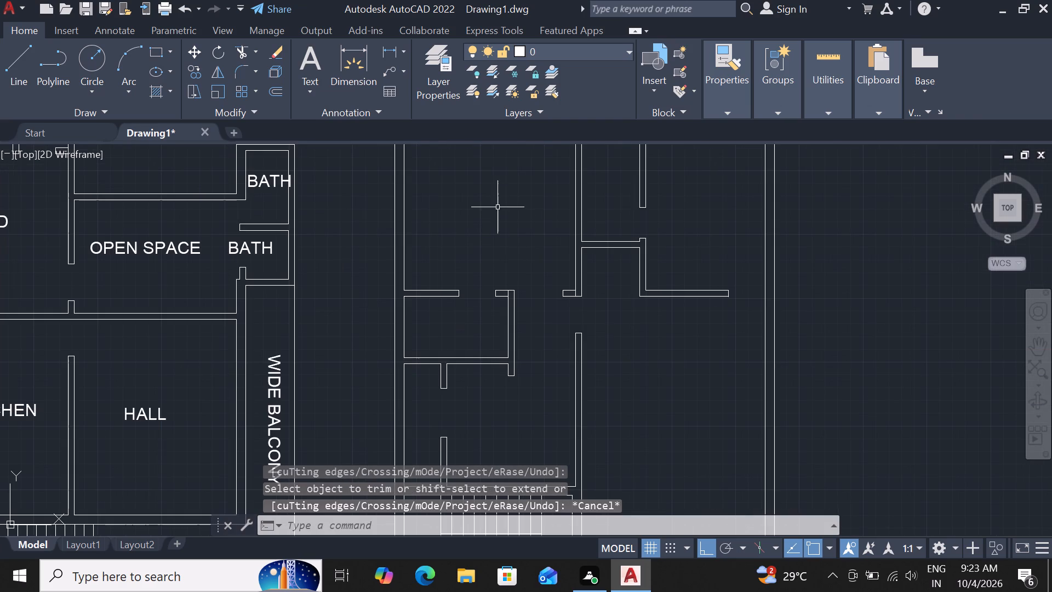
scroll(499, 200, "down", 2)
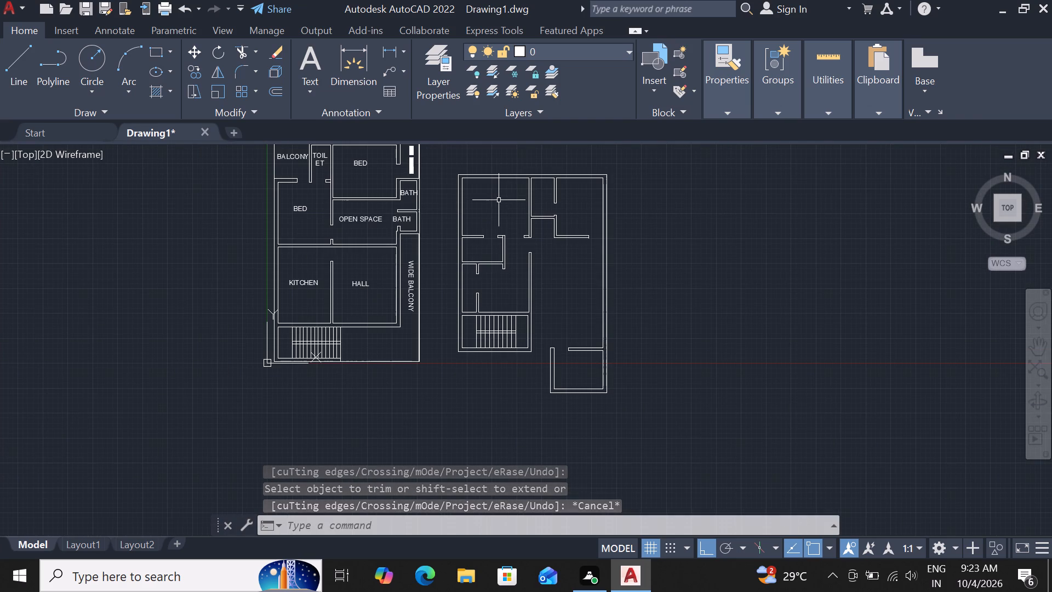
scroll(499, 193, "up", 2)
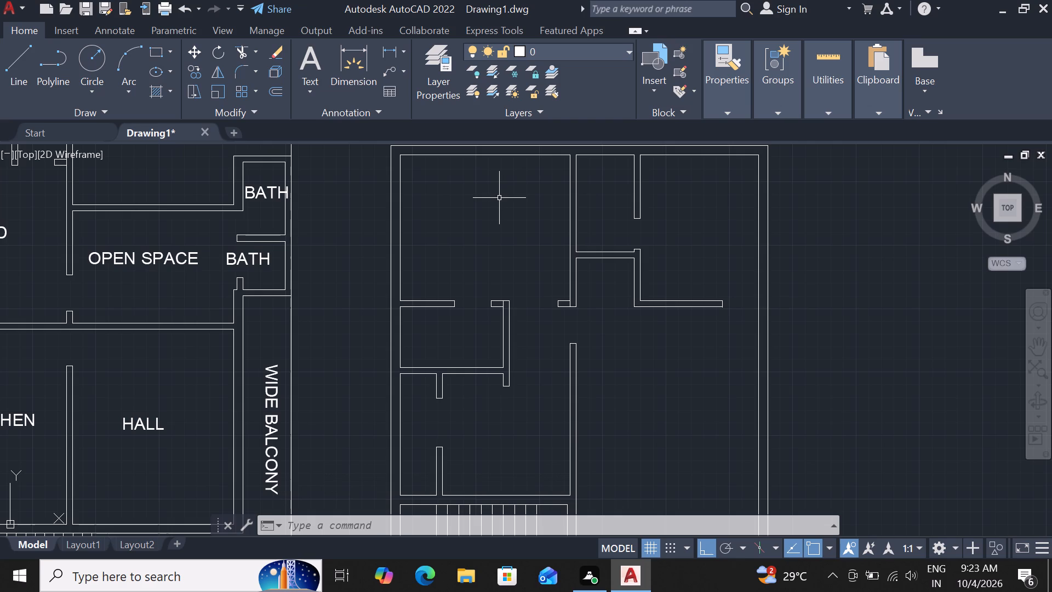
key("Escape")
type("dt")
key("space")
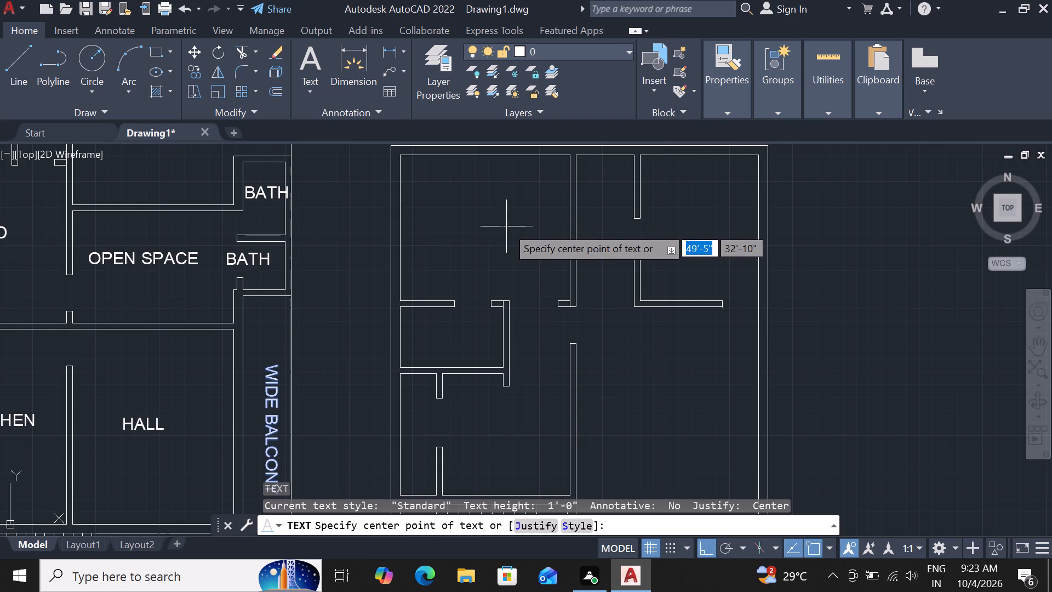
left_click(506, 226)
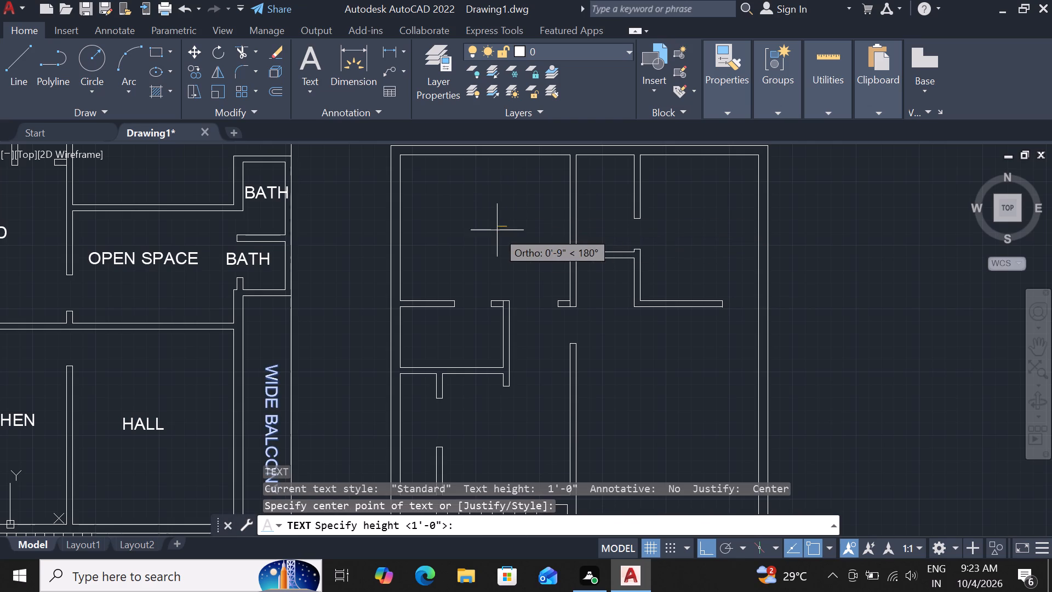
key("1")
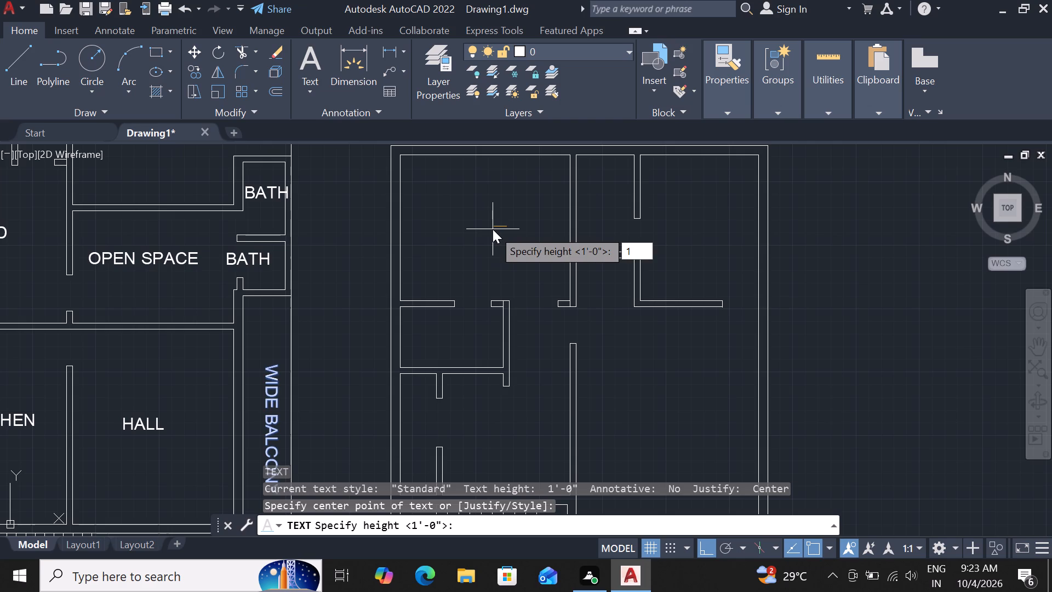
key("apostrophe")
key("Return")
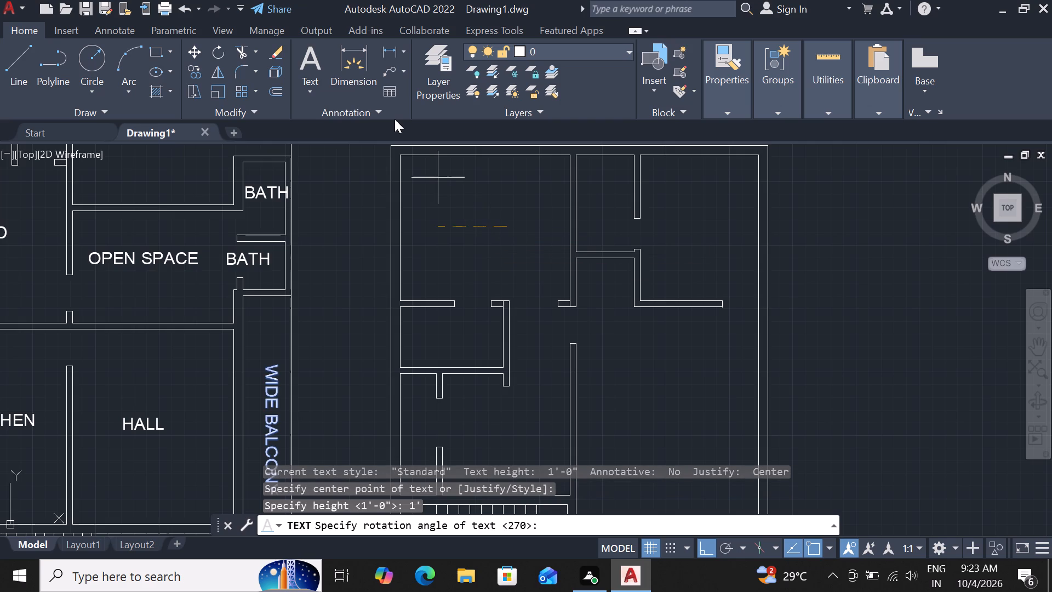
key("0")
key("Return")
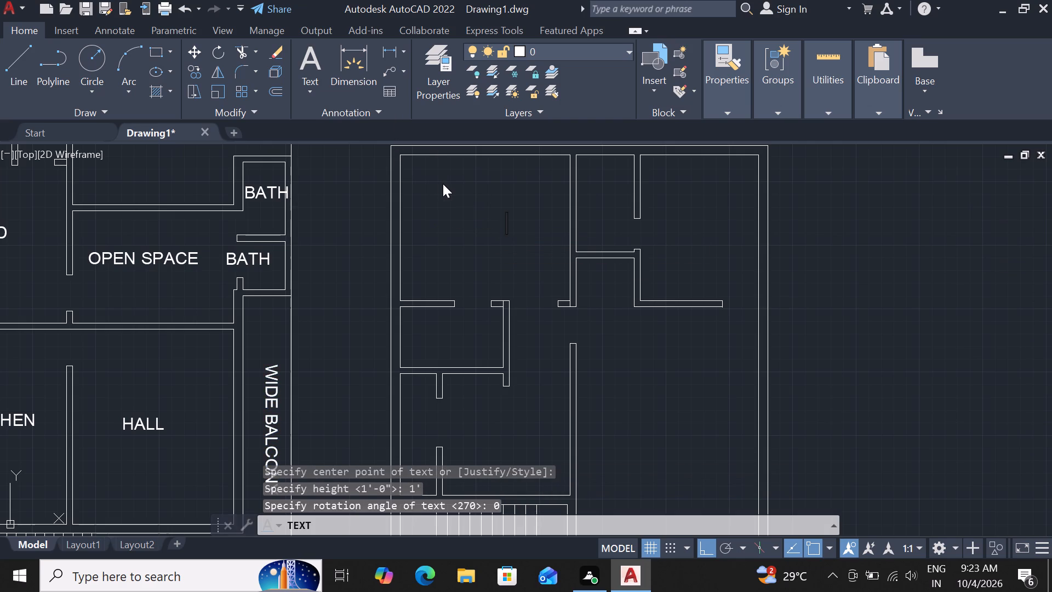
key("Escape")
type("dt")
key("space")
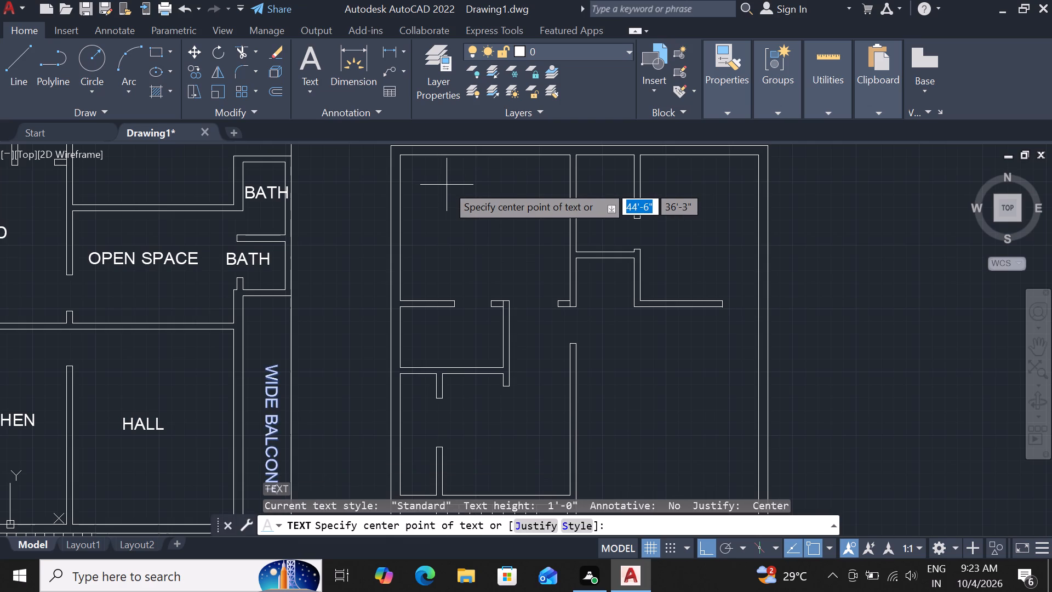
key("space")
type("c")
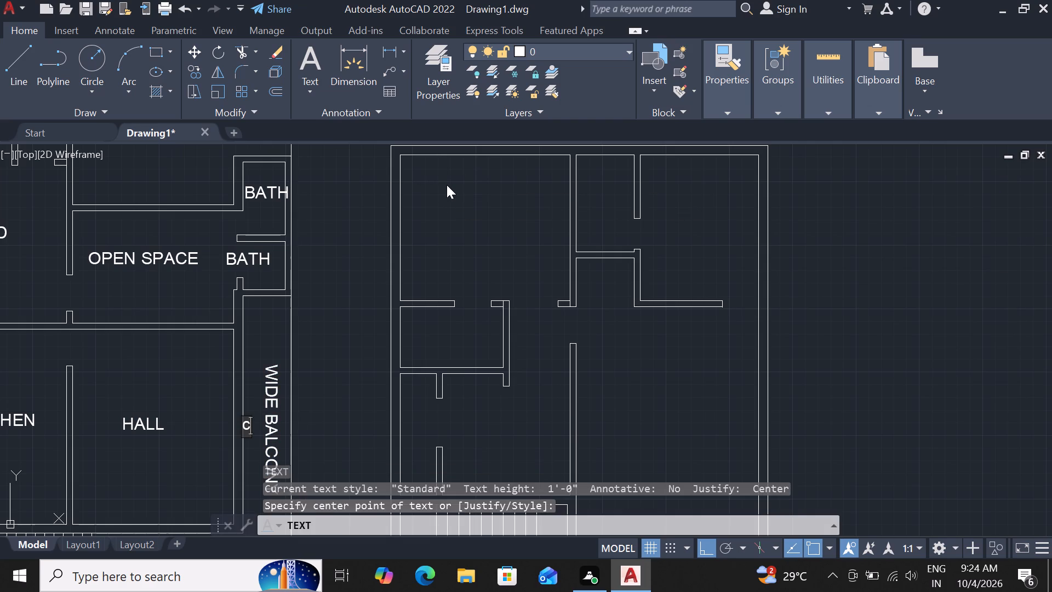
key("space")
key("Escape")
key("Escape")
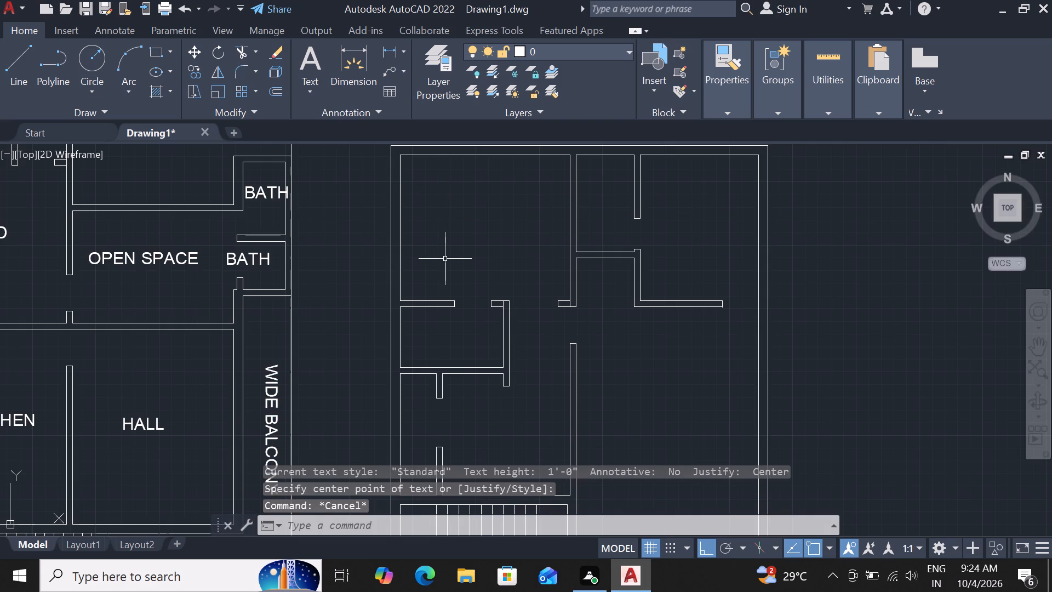
Label the second plan's northwest room "MASTER BED" over "ROOM" in centre-justified single-line text, height 1', rotation 0.
type("dt")
key("space")
key("j")
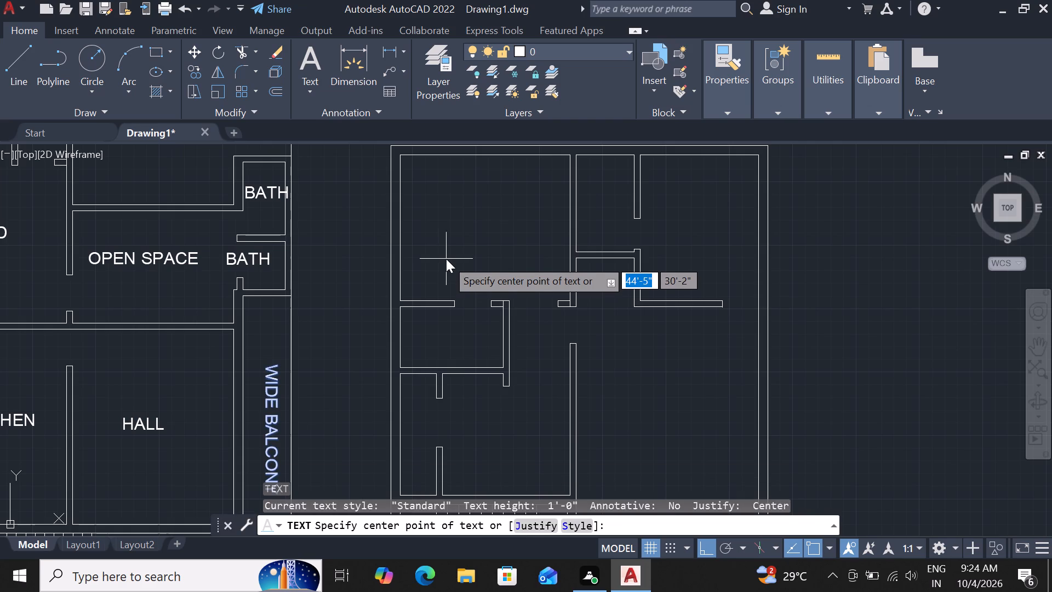
key("space")
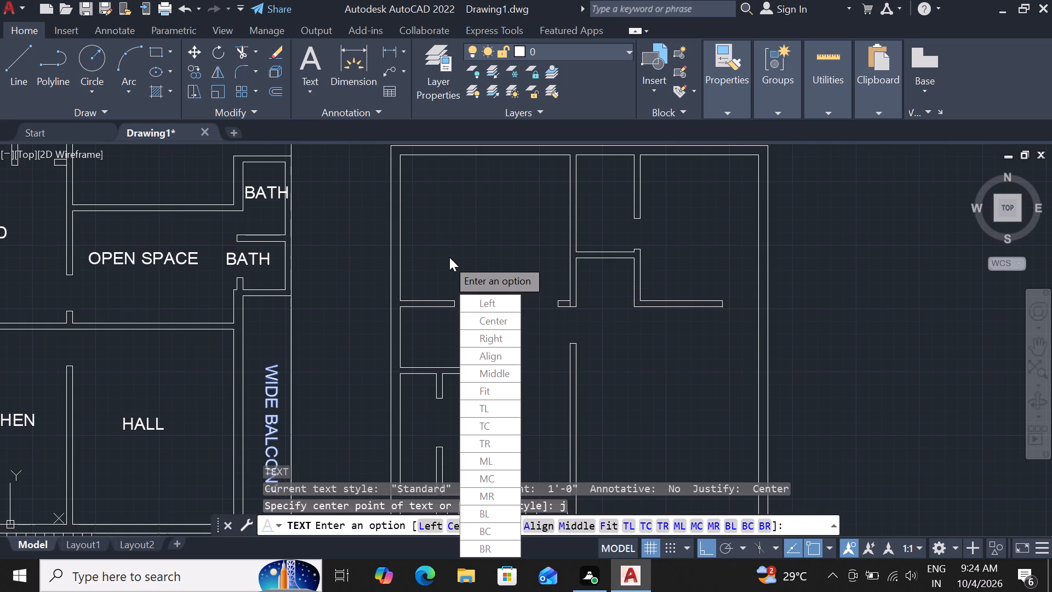
type("c")
key("space")
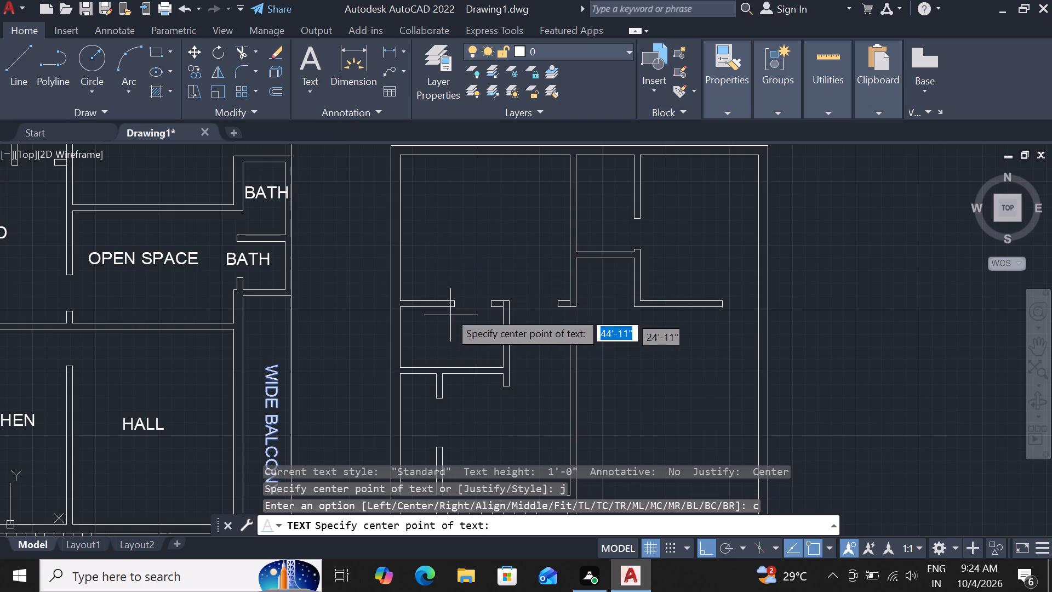
left_click(476, 236)
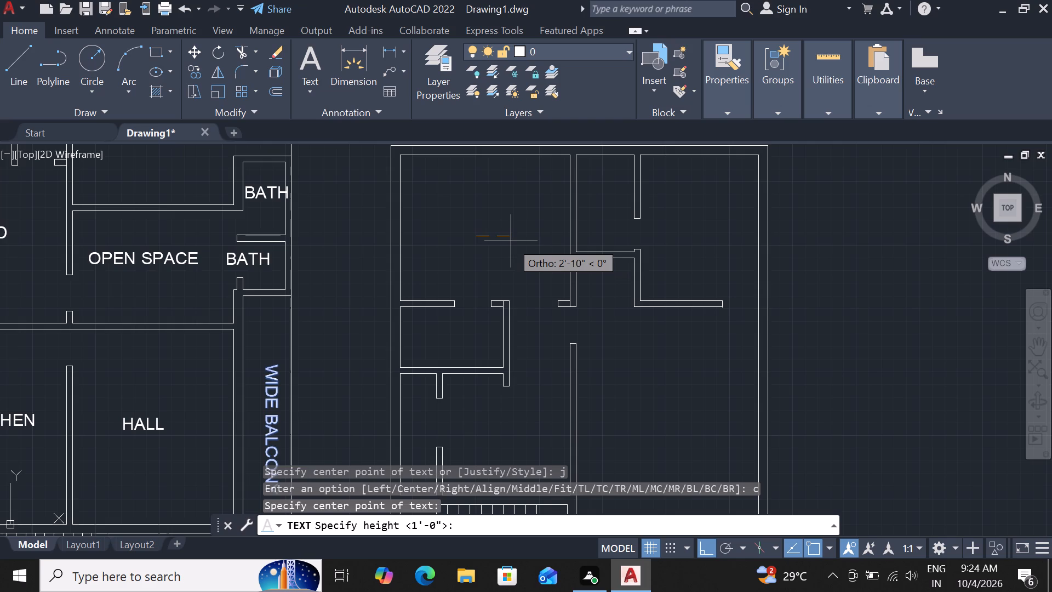
type("1'")
key("Return")
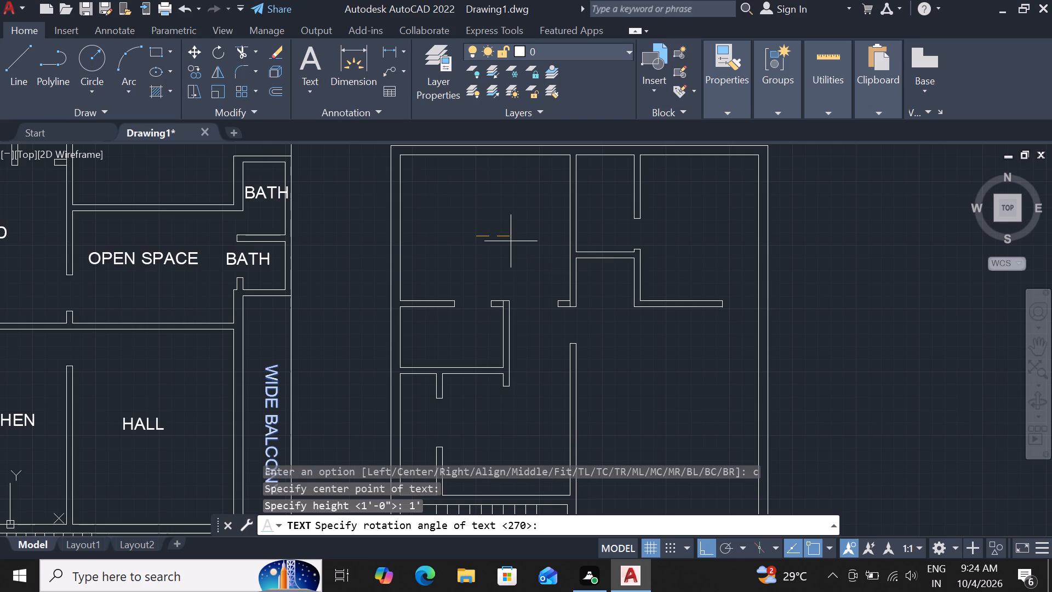
scroll(510, 241, "down", 1)
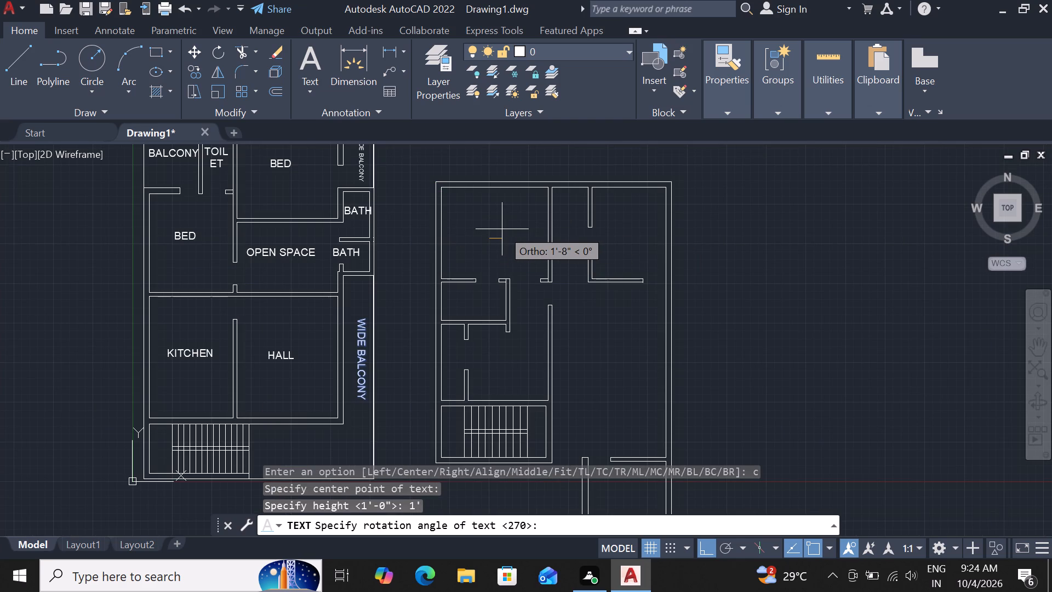
key("0")
key("Return")
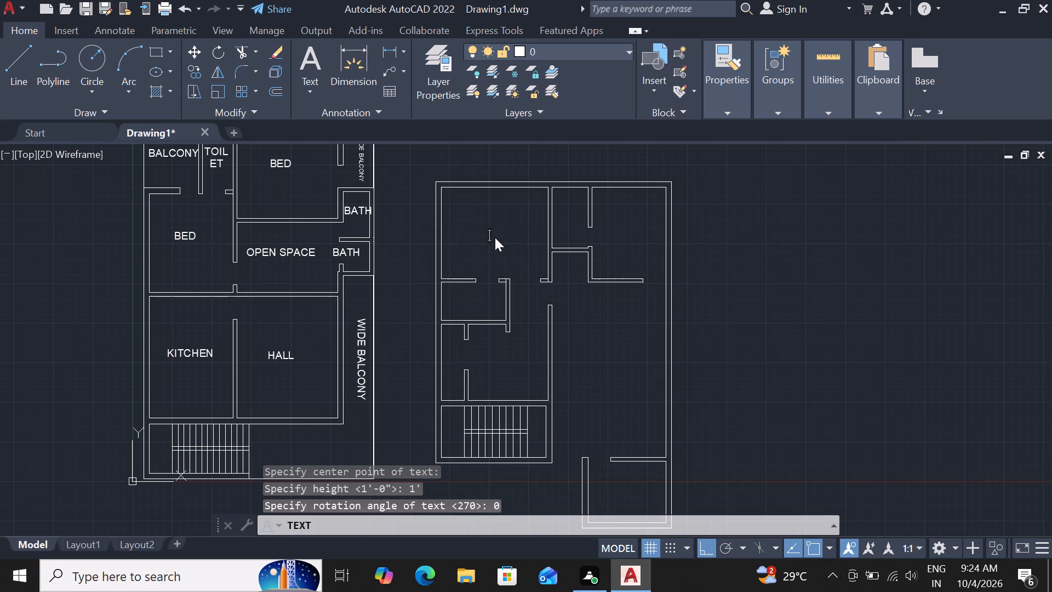
key("m")
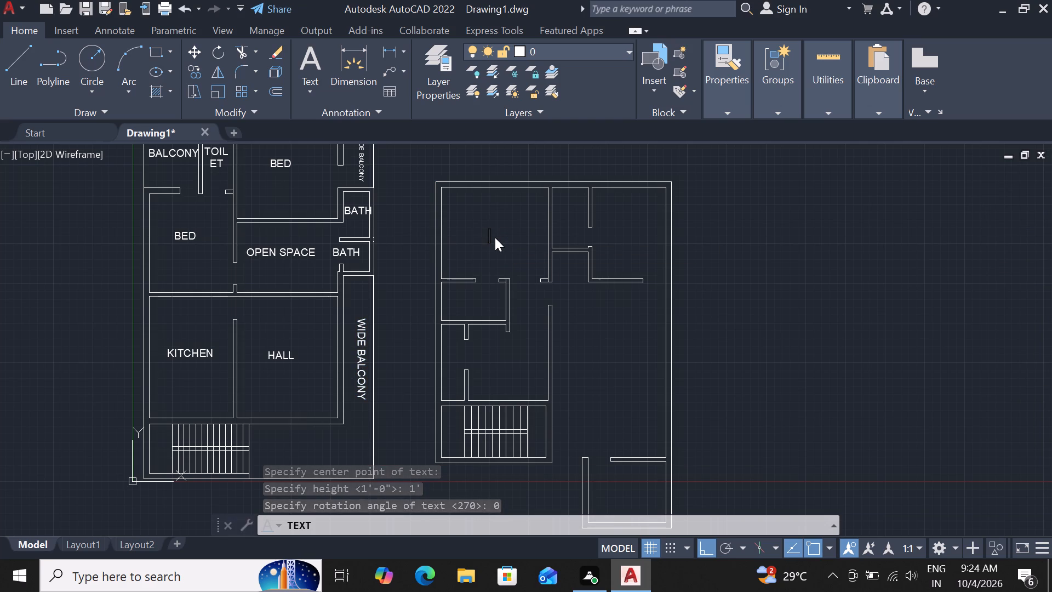
key("BackSpace")
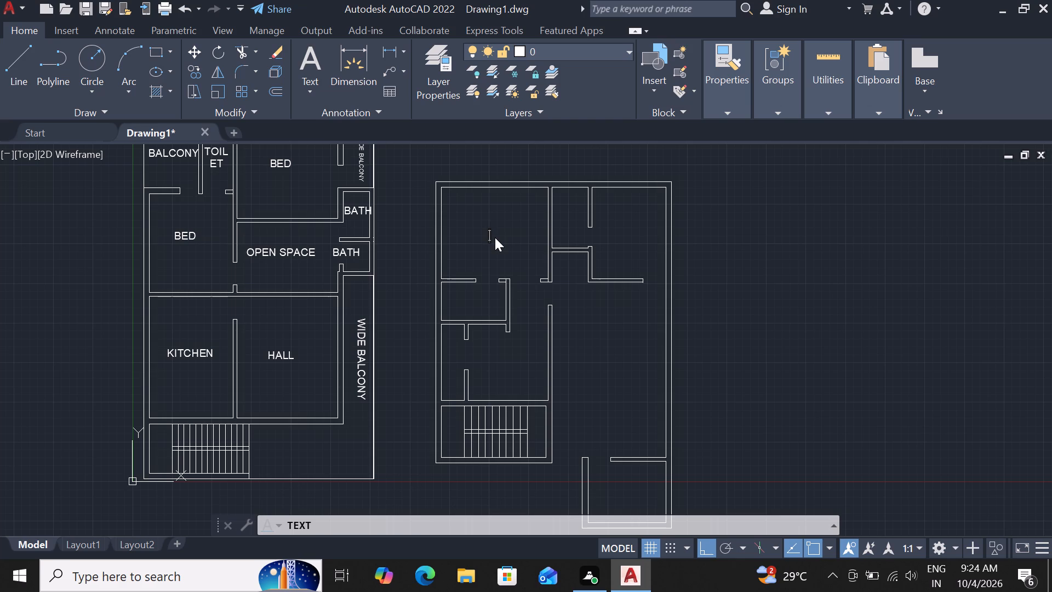
type("MASTER")
key("space")
type("BE")
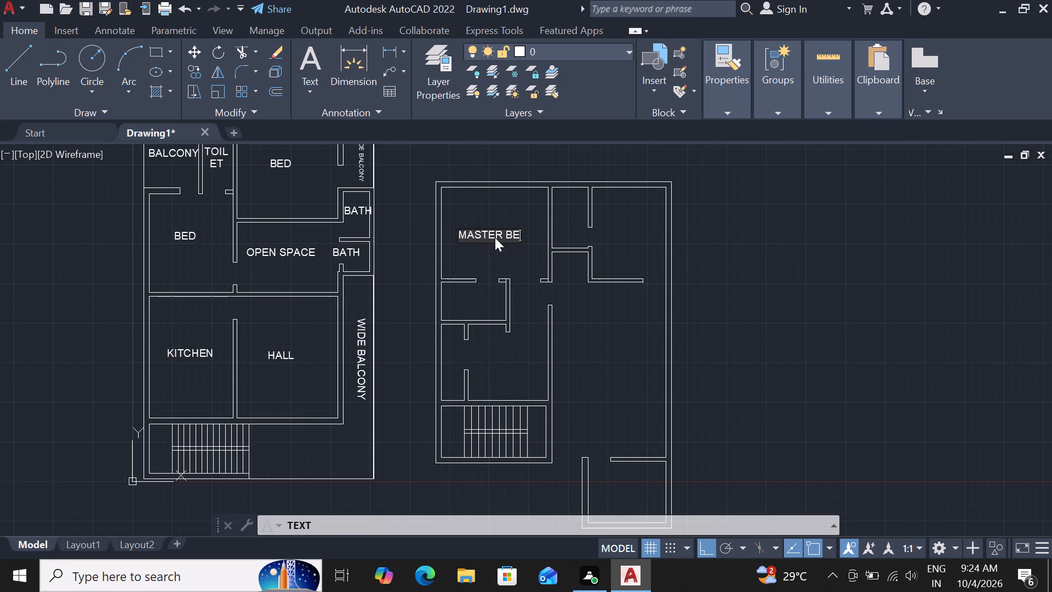
key("d")
key("Return")
type("ROOM")
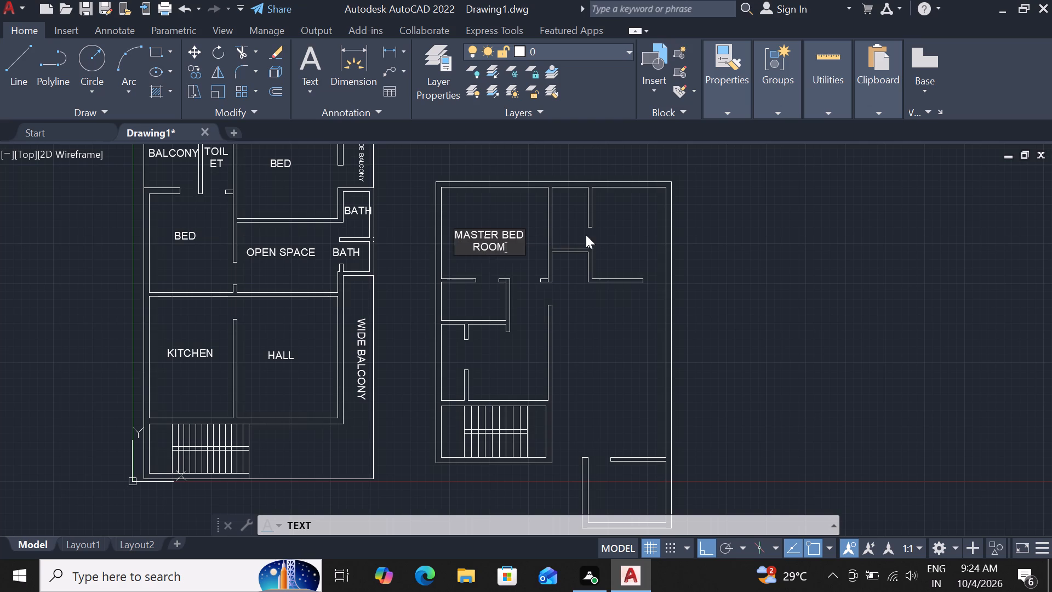
Label the small room east of the master bedroom "TOILE" over "T", splitting the word across two lines.
left_click(570, 207)
type("TOI")
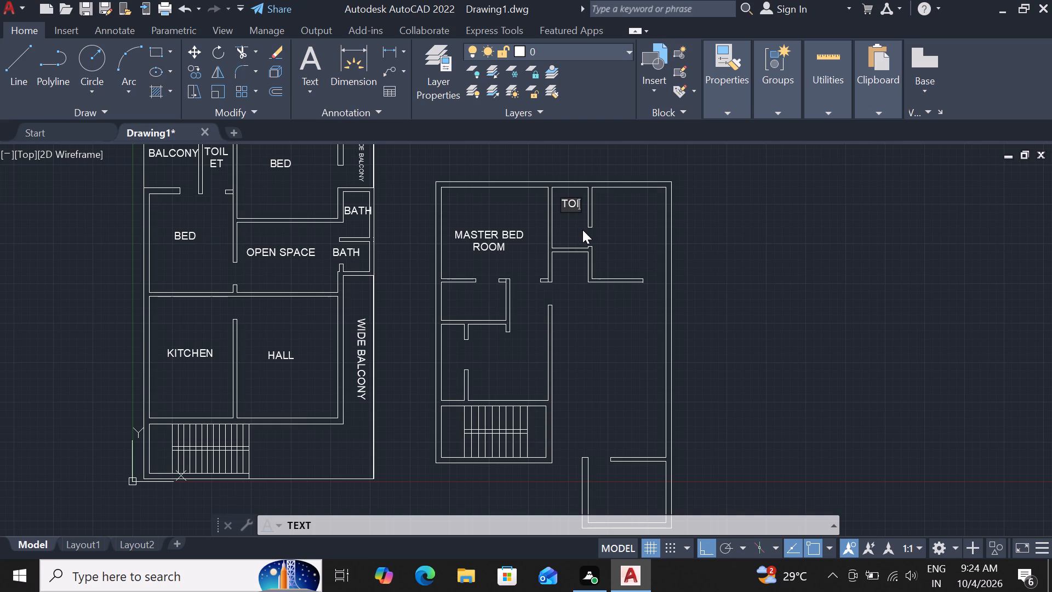
type("LE")
key("Return")
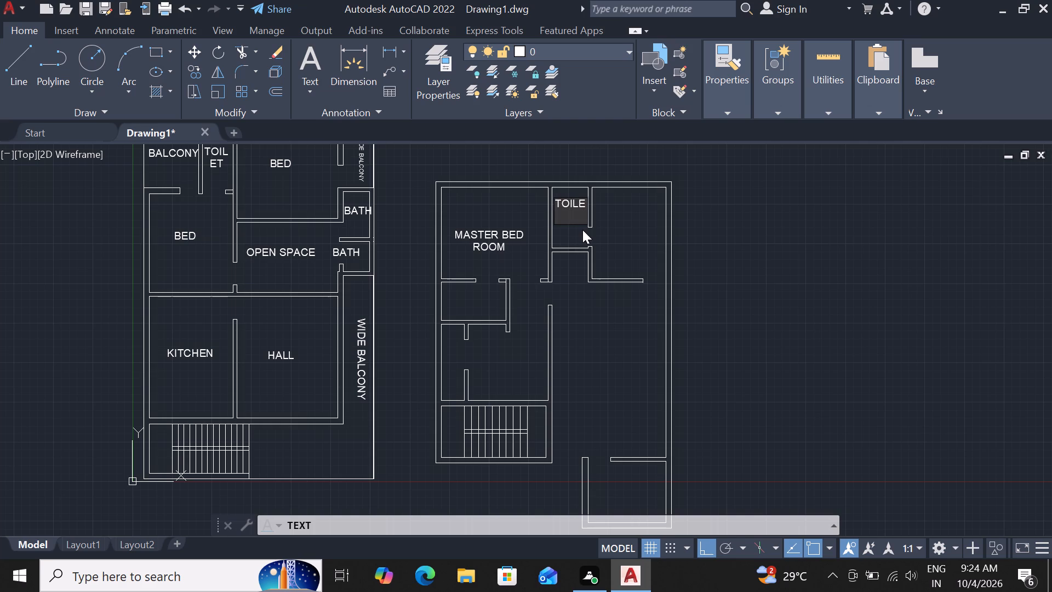
key("t")
Label the northeast room of the second plan "BEDROOM".
left_click(631, 224)
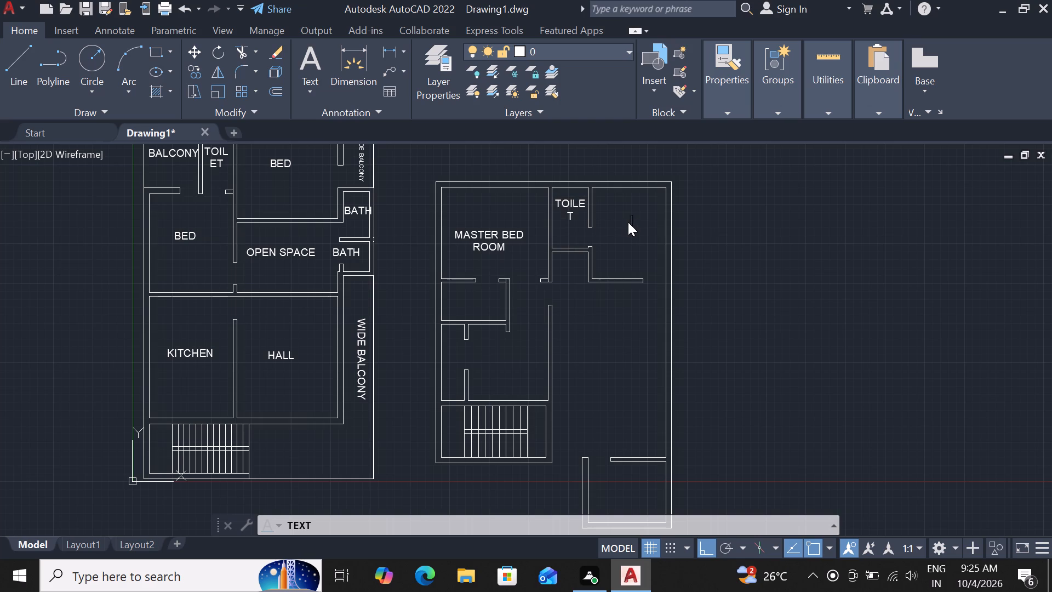
type("BED")
type("ROO")
key("m")
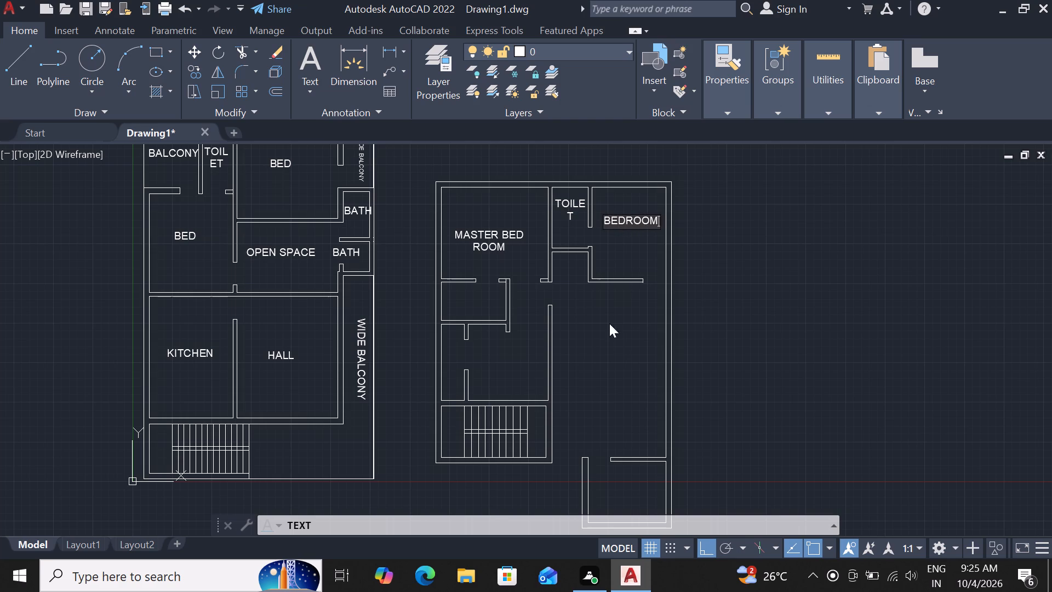
Label the large open area south of the bedroom "LIVING AND" over "DINING" on two lines.
left_click(597, 340)
type("LIVIN")
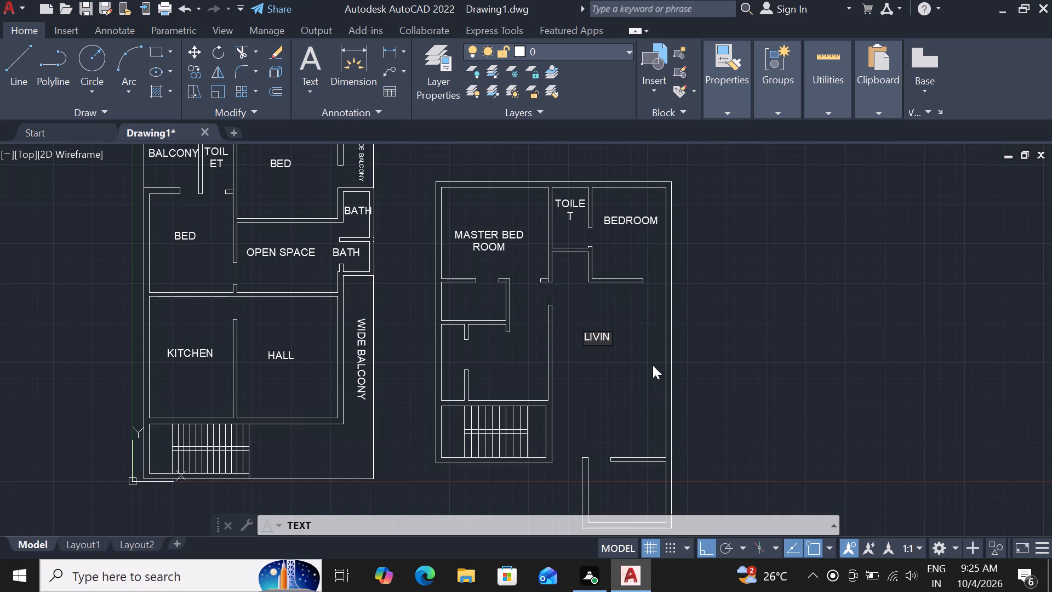
key("g")
key("space")
type("AND")
key("space")
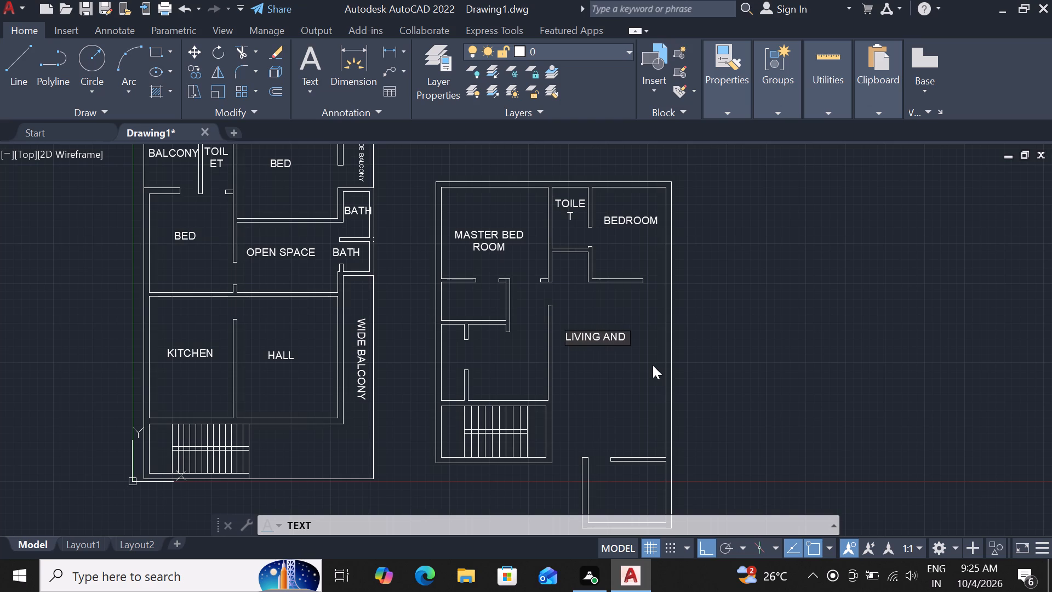
type("DINING")
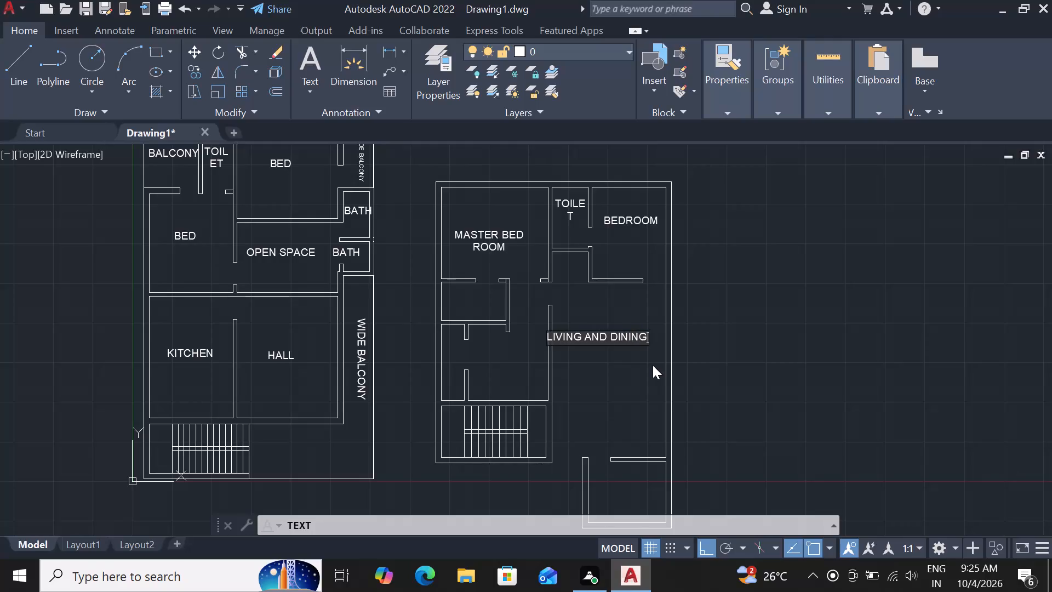
left_click(609, 338)
key("Return")
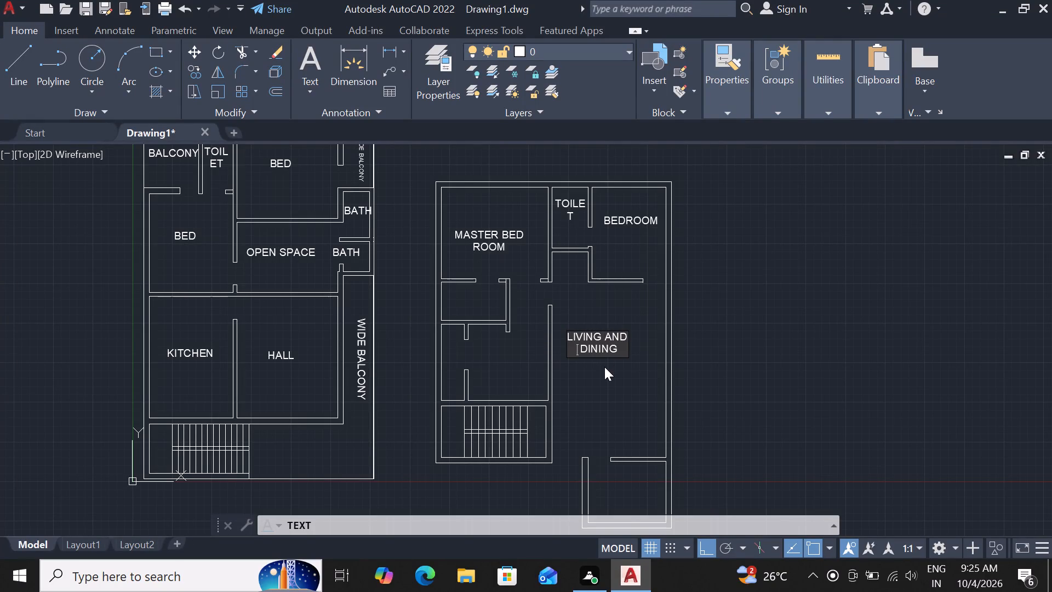
Label the small room directly south of the master bedroom "TOILET".
scroll(630, 362, "down", 2)
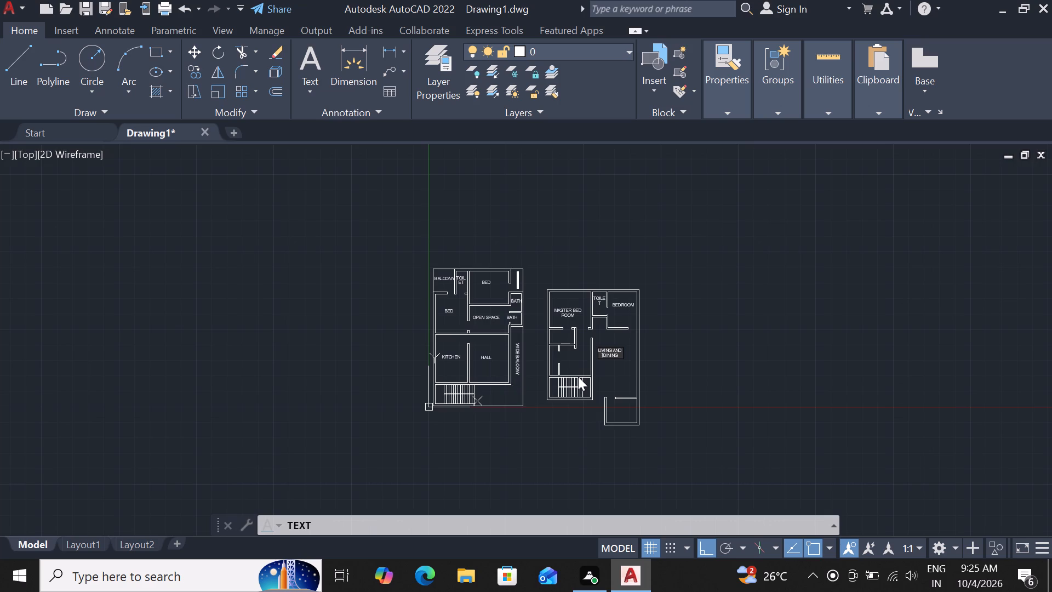
scroll(574, 363, "up", 2)
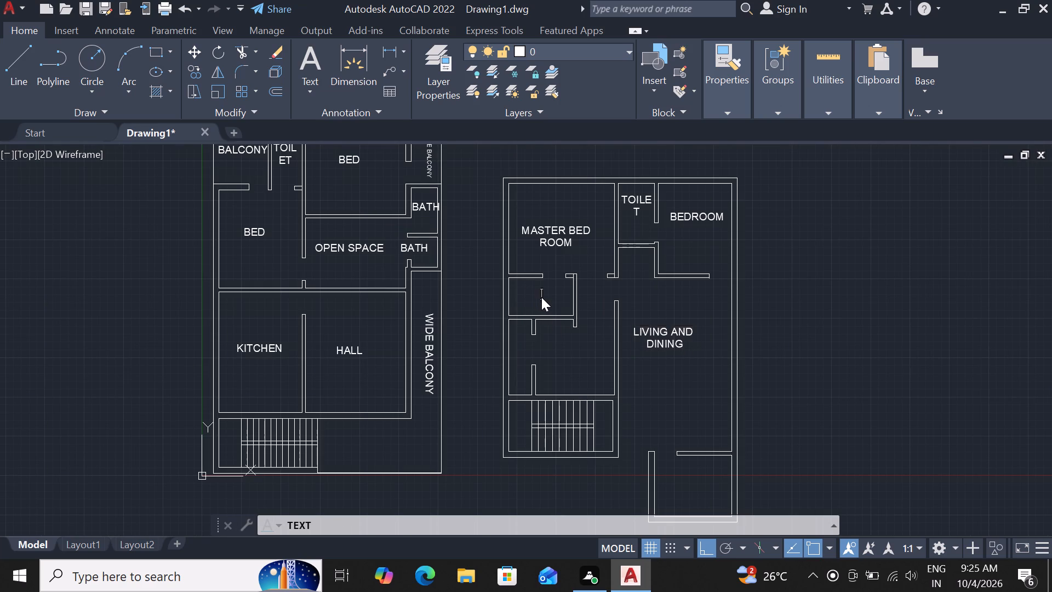
left_click(541, 297)
type("TOILET")
Label the room north of the second plan's staircase "KITCHEN".
left_click(563, 363)
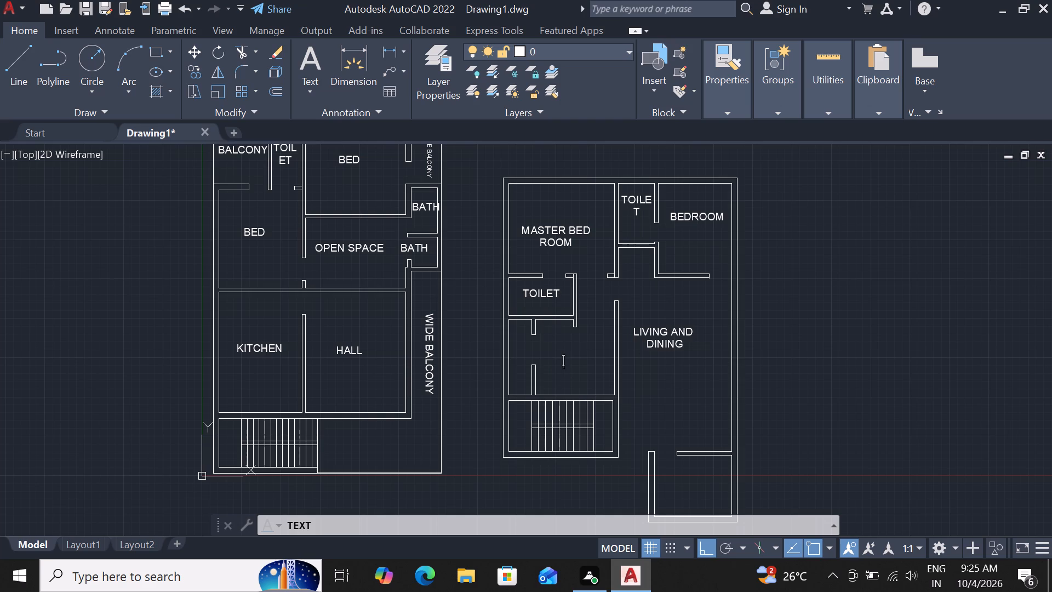
type("KITCHEN")
Label the small room at the second plan's southeast corner "STUDY" over "ROOM" on two lines.
scroll(624, 334, "down", 1)
left_click(663, 431)
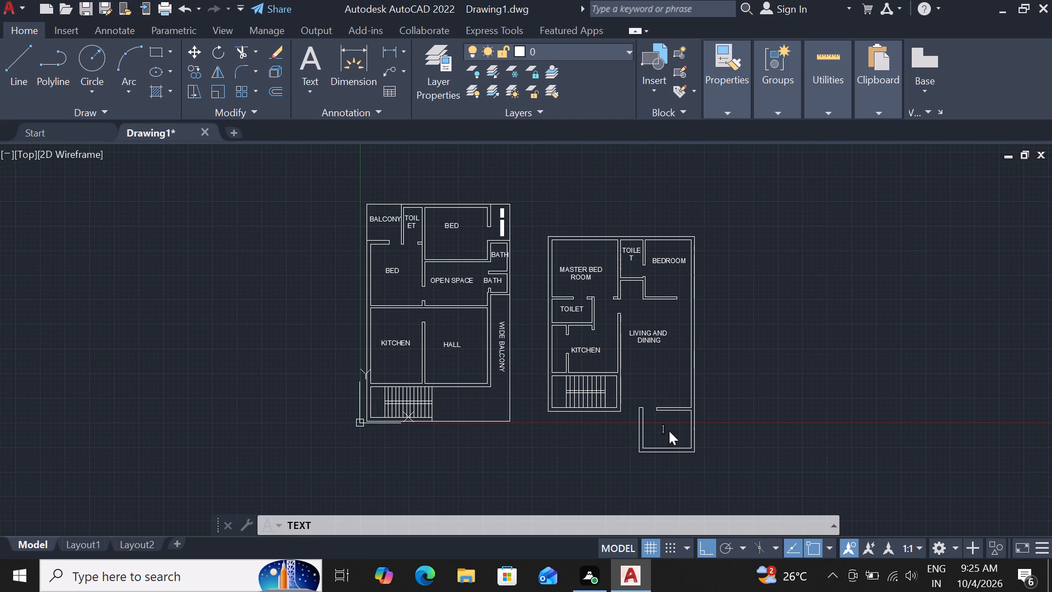
type("STUDY")
key("Return")
type("ROOM")
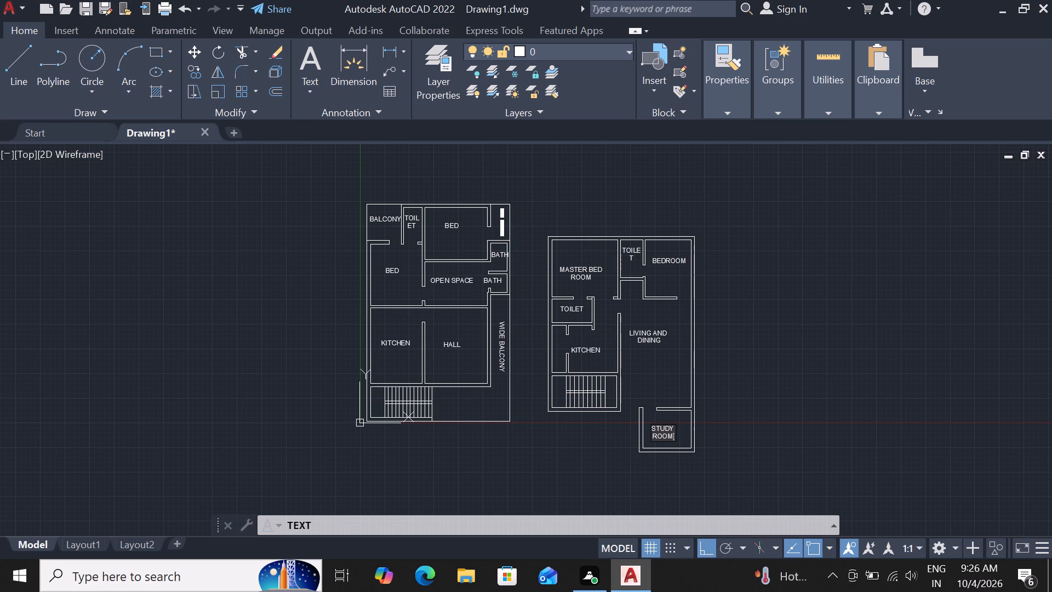
Examine both floor plans side by side, checking the second plan's layout and room labels.
scroll(622, 371, "down", 3)
scroll(586, 380, "up", 2)
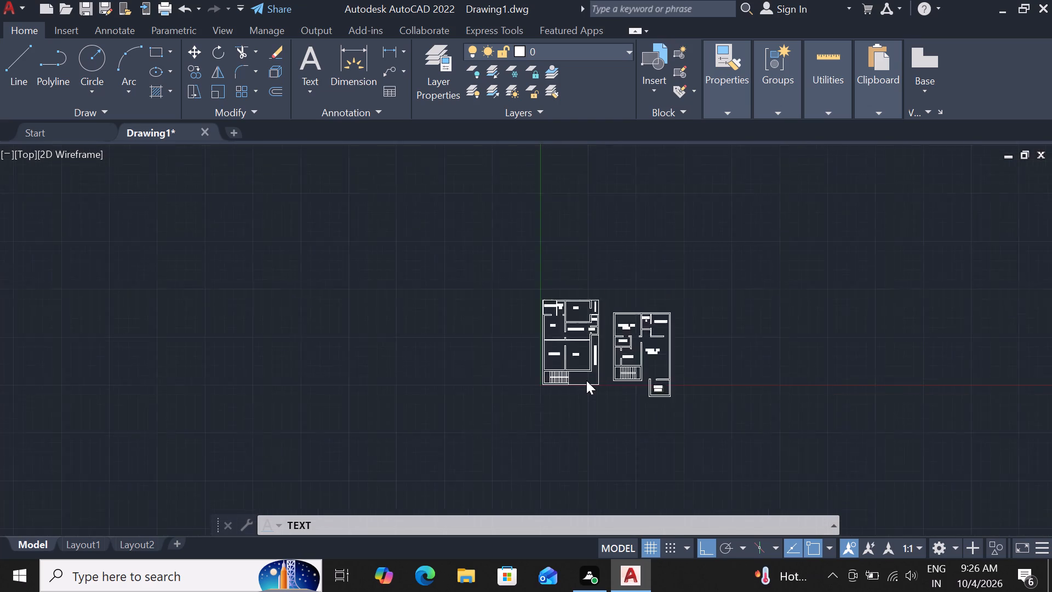
scroll(586, 380, "up", 2)
scroll(582, 360, "down", 2)
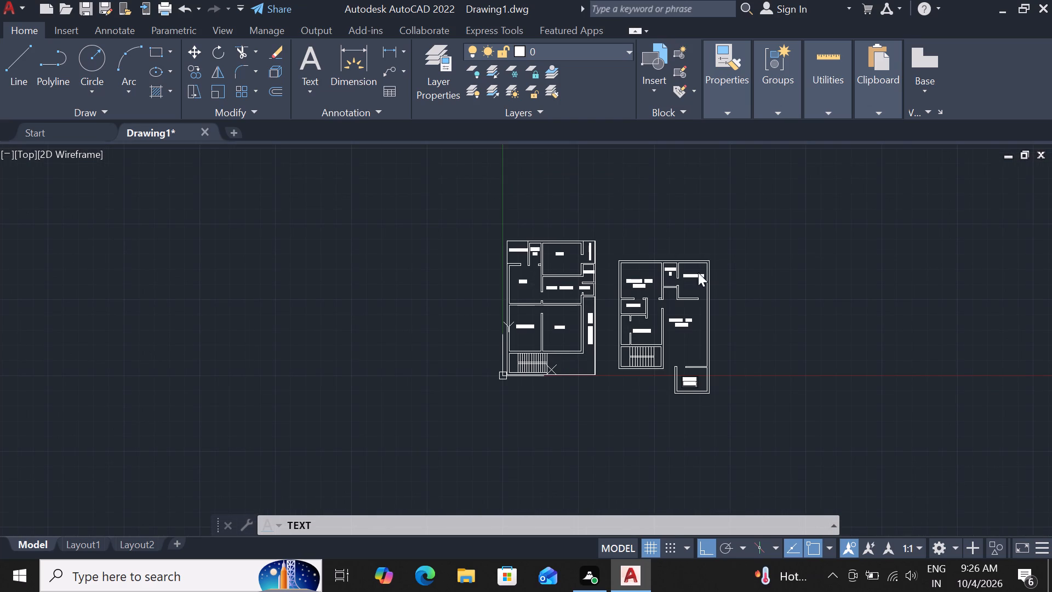
scroll(766, 332, "up", 1)
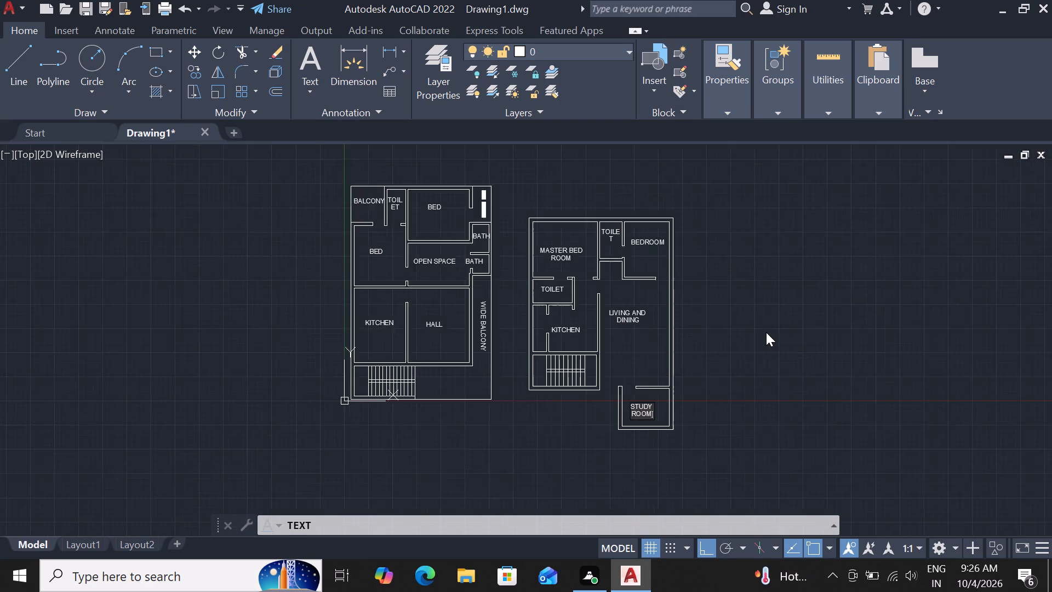
scroll(766, 332, "up", 1)
scroll(765, 332, "down", 2)
middle_click_drag(746, 329, 678, 329)
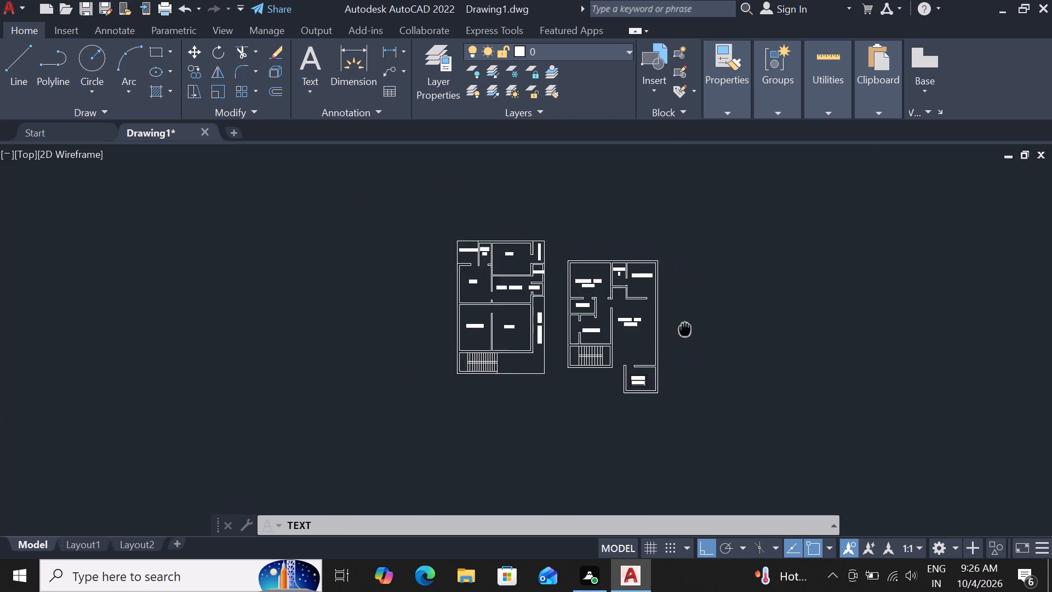
middle_click_drag(678, 329, 620, 335)
scroll(570, 338, "up", 2)
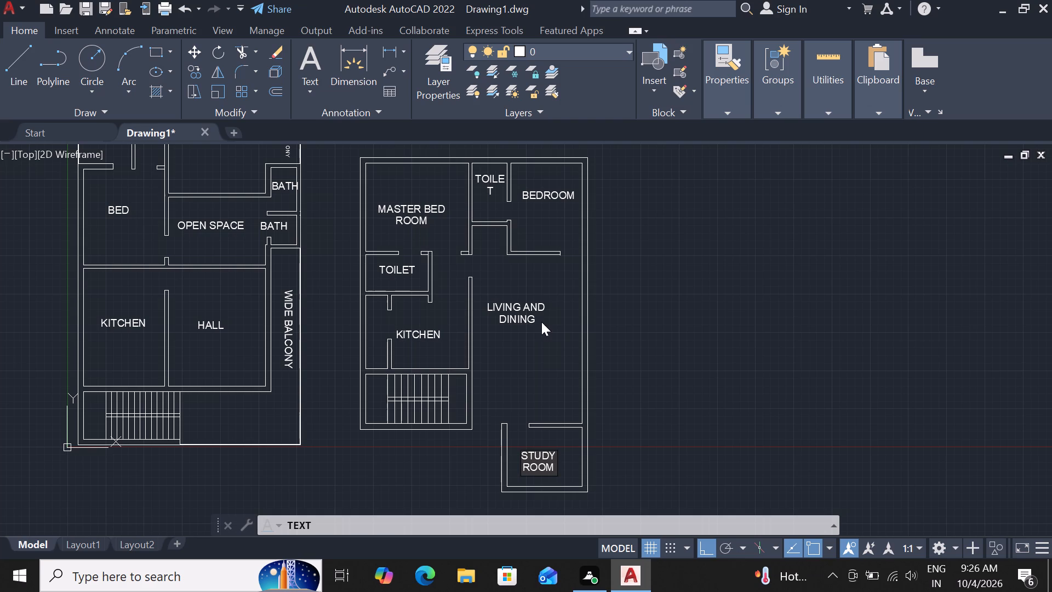
scroll(427, 333, "down", 2)
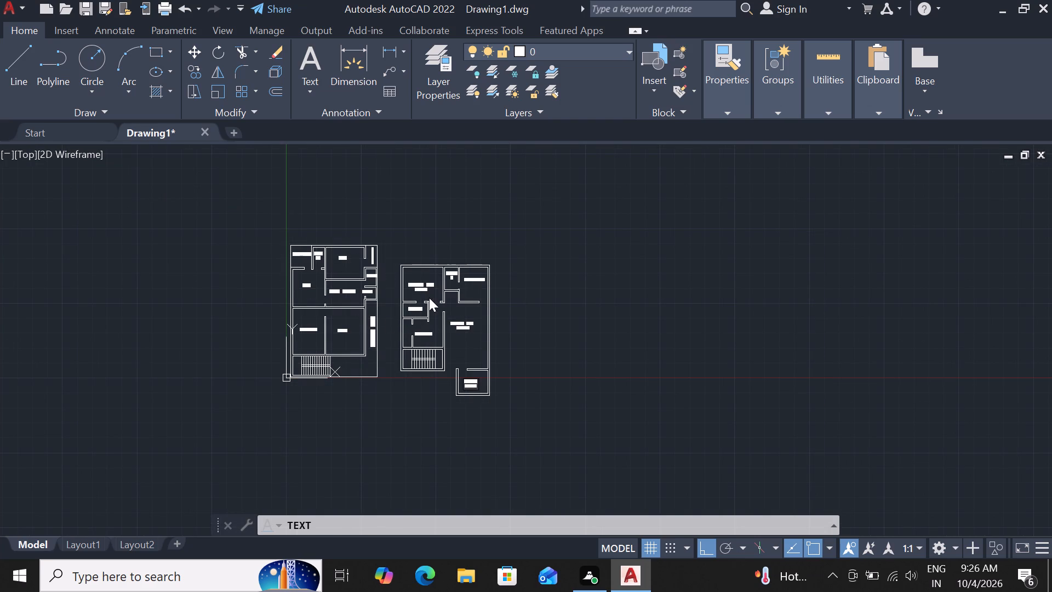
scroll(425, 298, "up", 2)
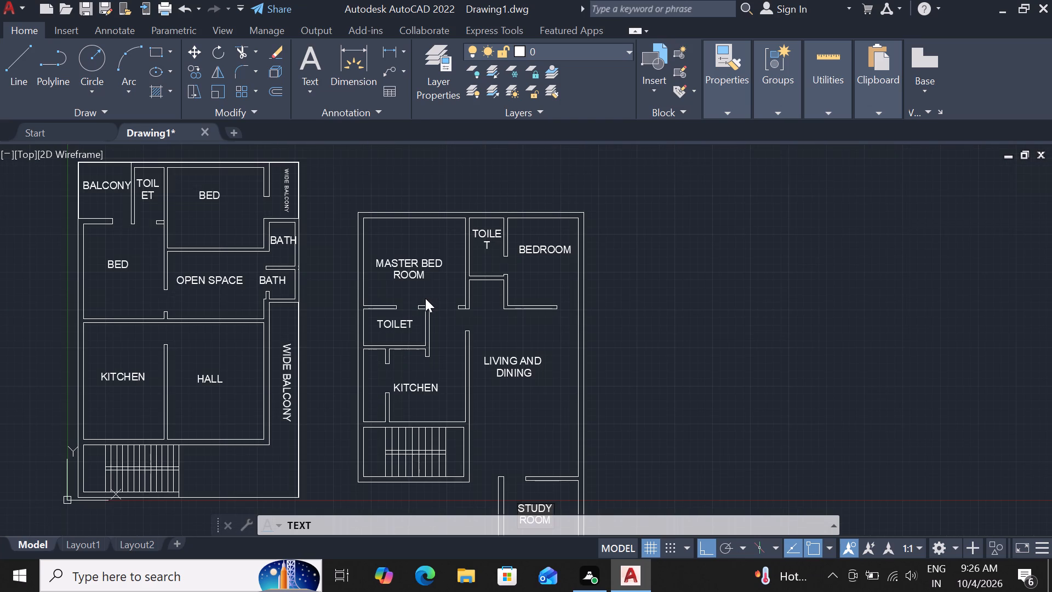
scroll(425, 298, "down", 2)
middle_click_drag(524, 306, 476, 324)
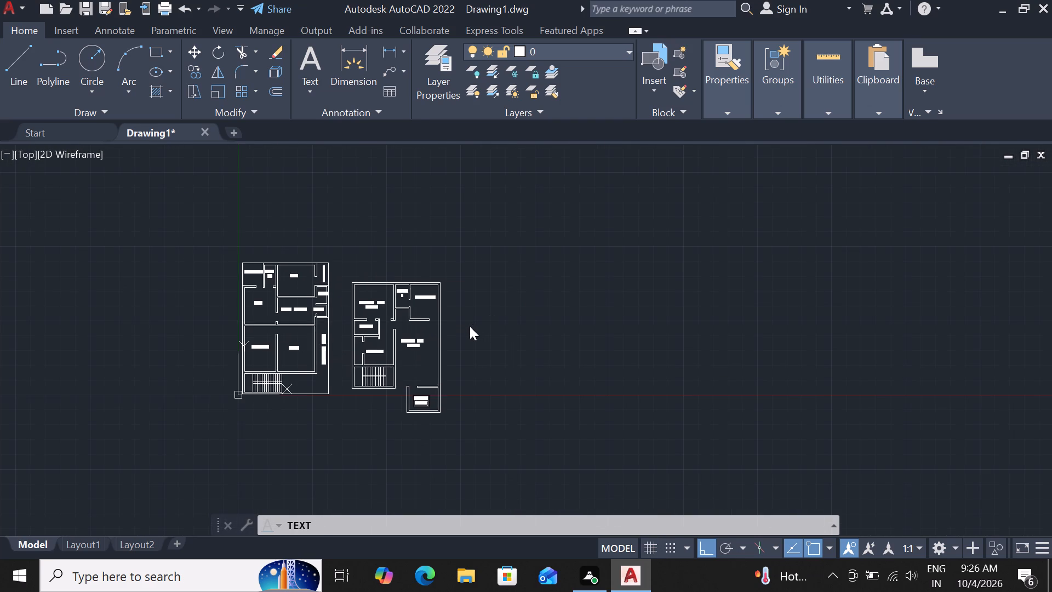
scroll(539, 353, "up", 1)
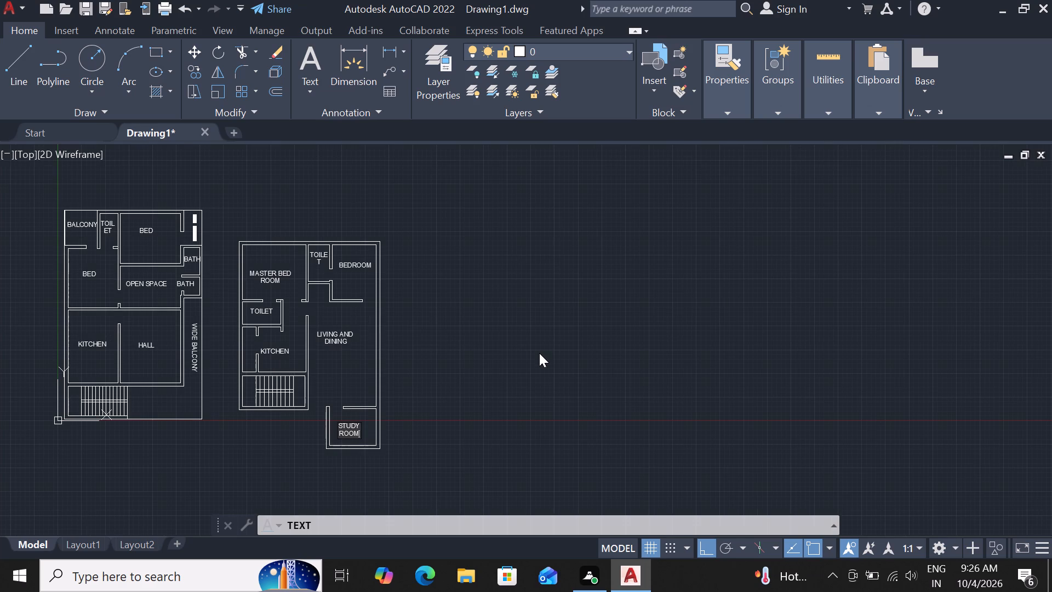